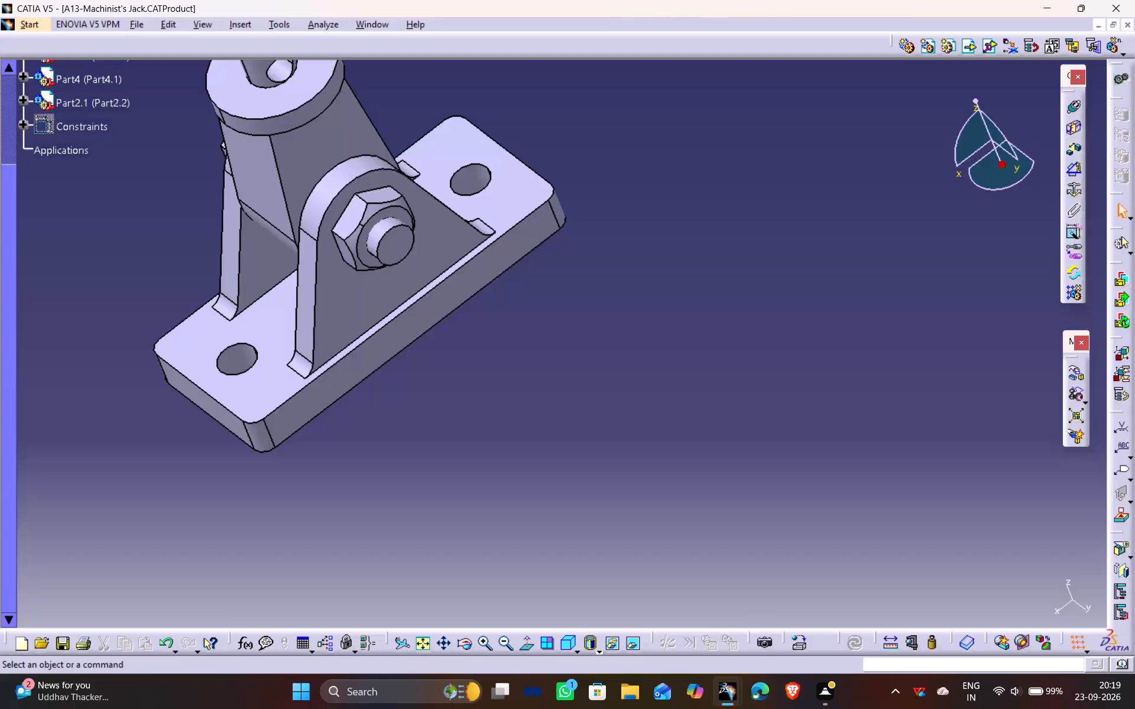
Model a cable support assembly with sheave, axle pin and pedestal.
Close the open A13-Machinist's Jack assembly.
middle_click_drag(527, 426, 534, 444)
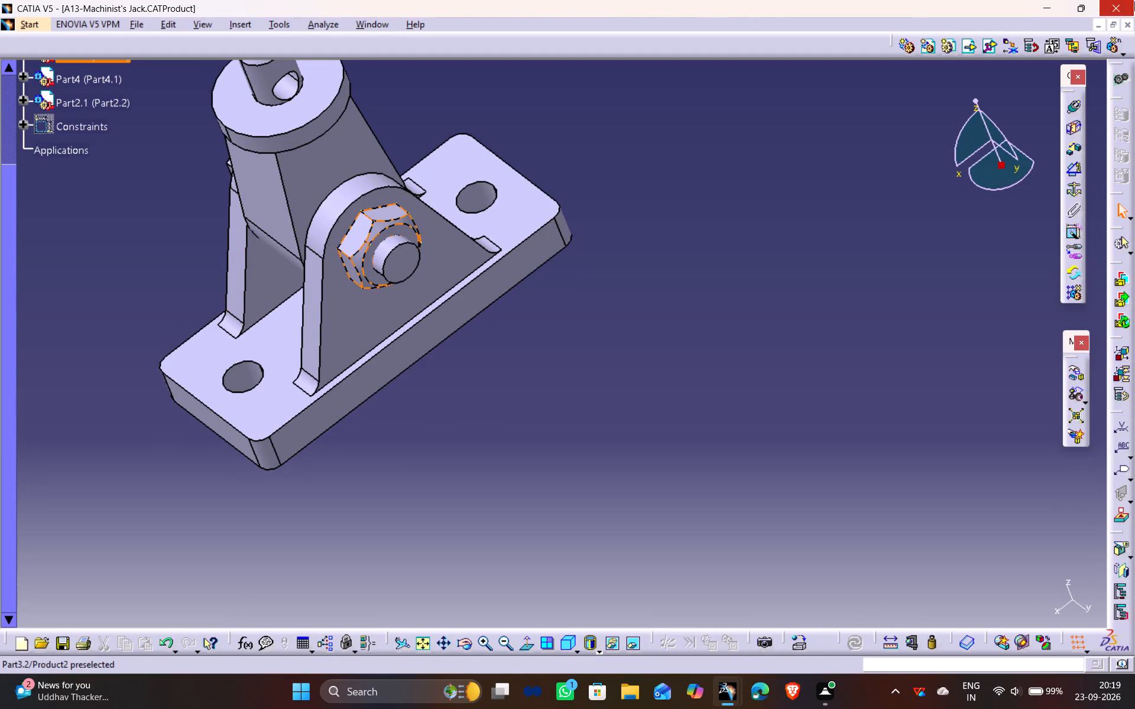
left_click(1124, 25)
left_click(1131, 25)
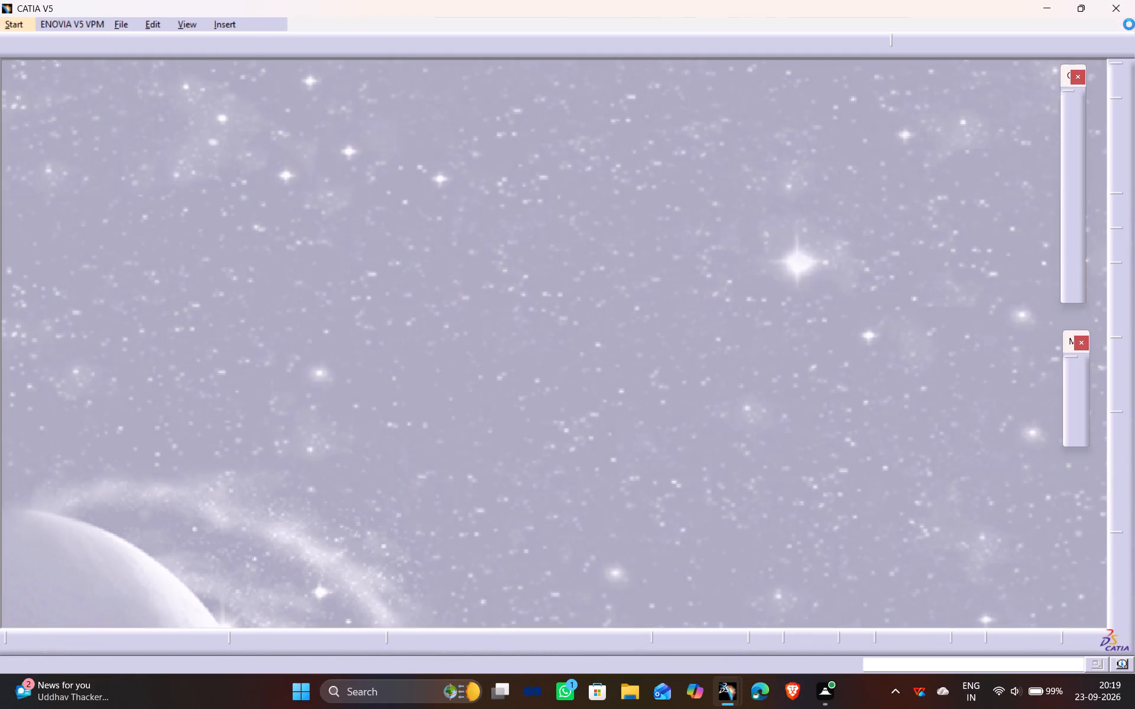
double_click(1129, 24)
Create a new part in the Part Design workbench.
left_click(14, 24)
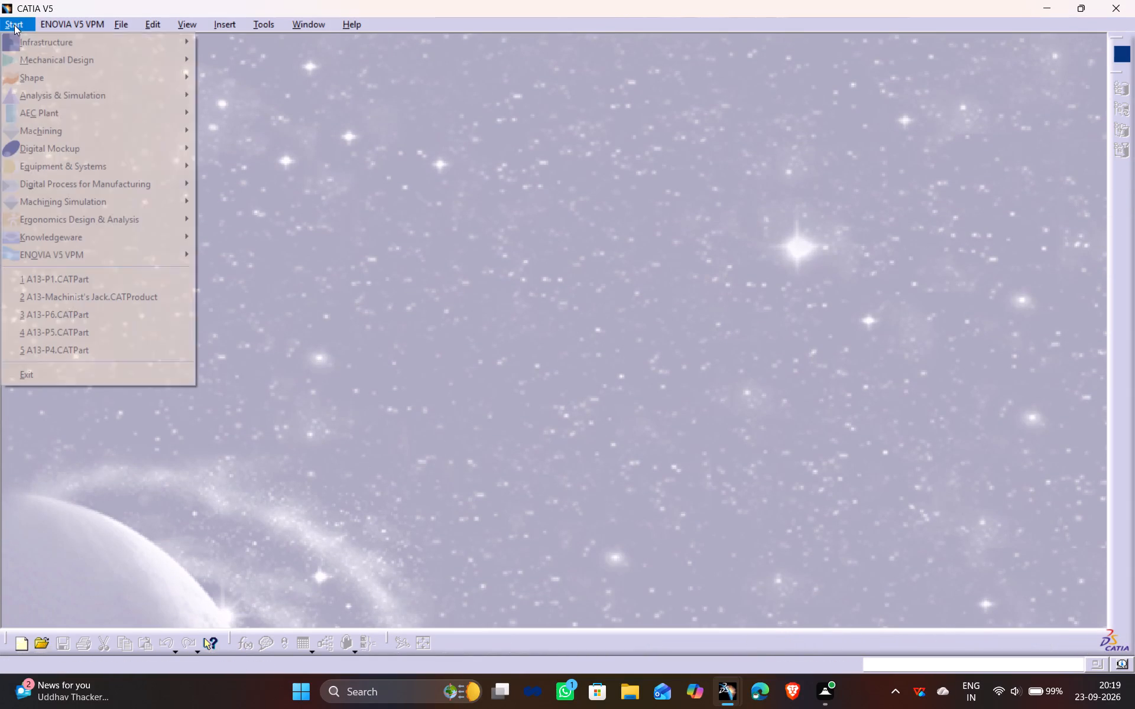
left_click(280, 63)
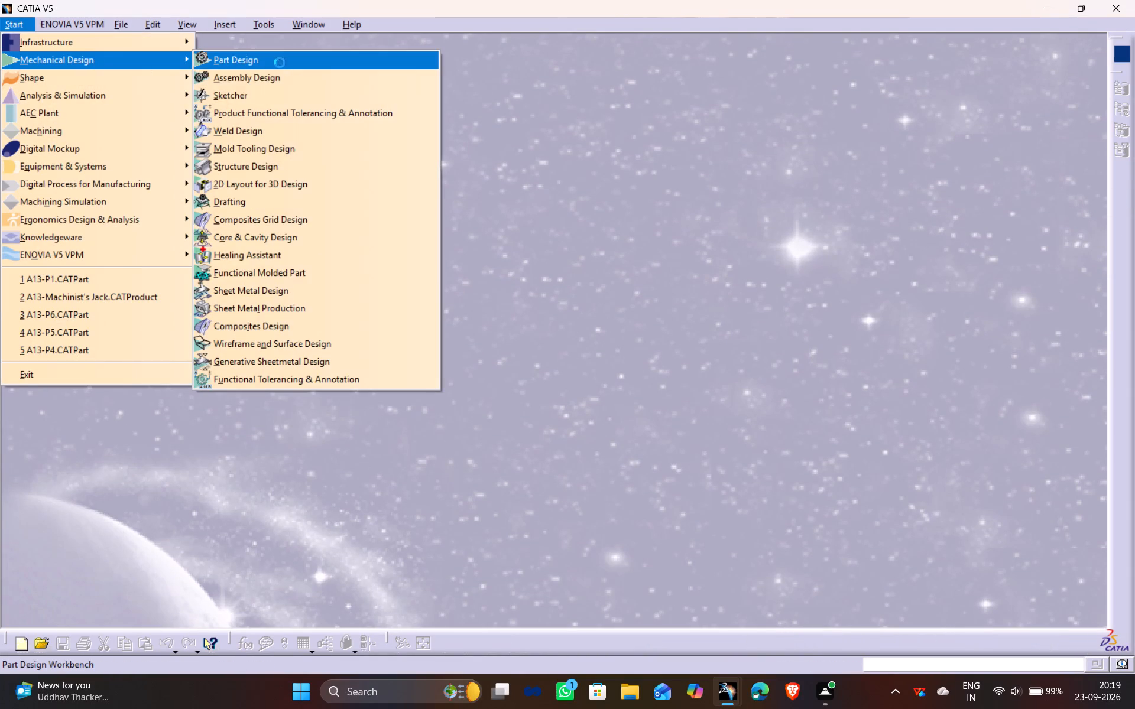
key("Return")
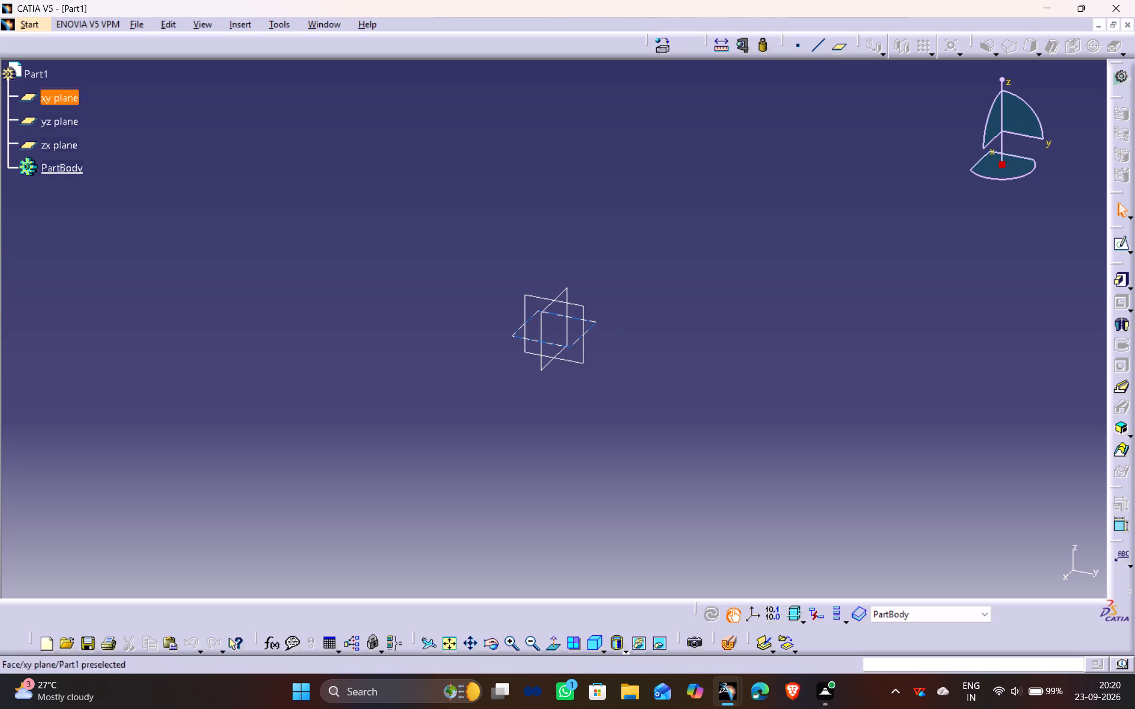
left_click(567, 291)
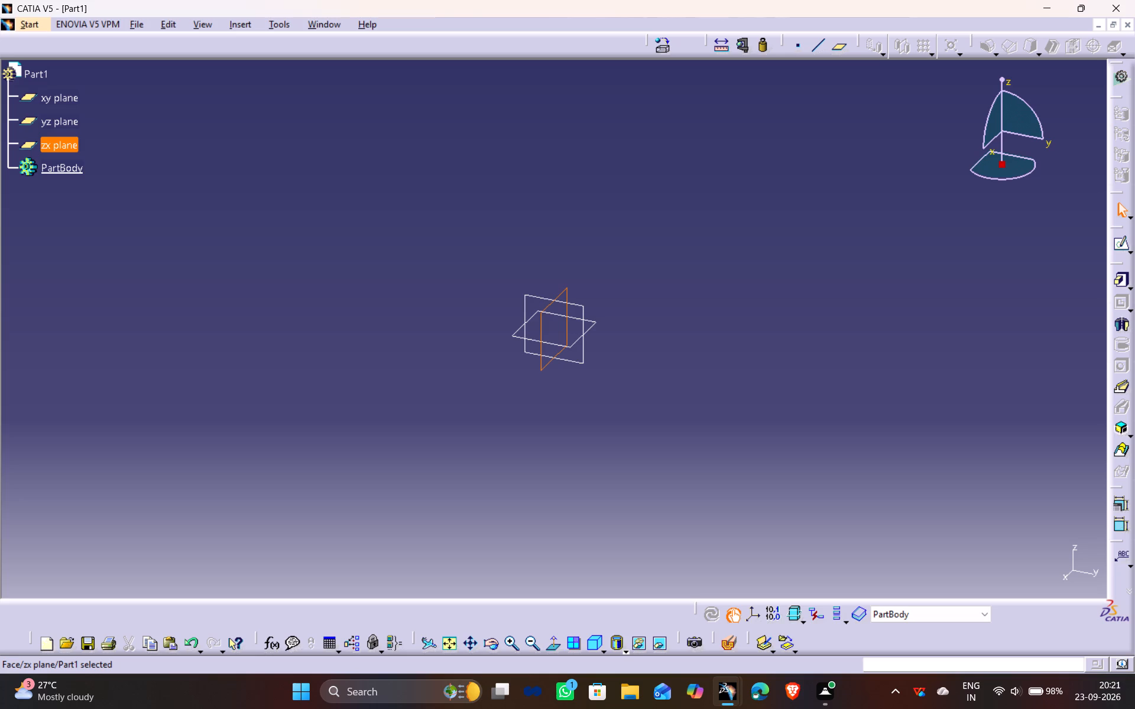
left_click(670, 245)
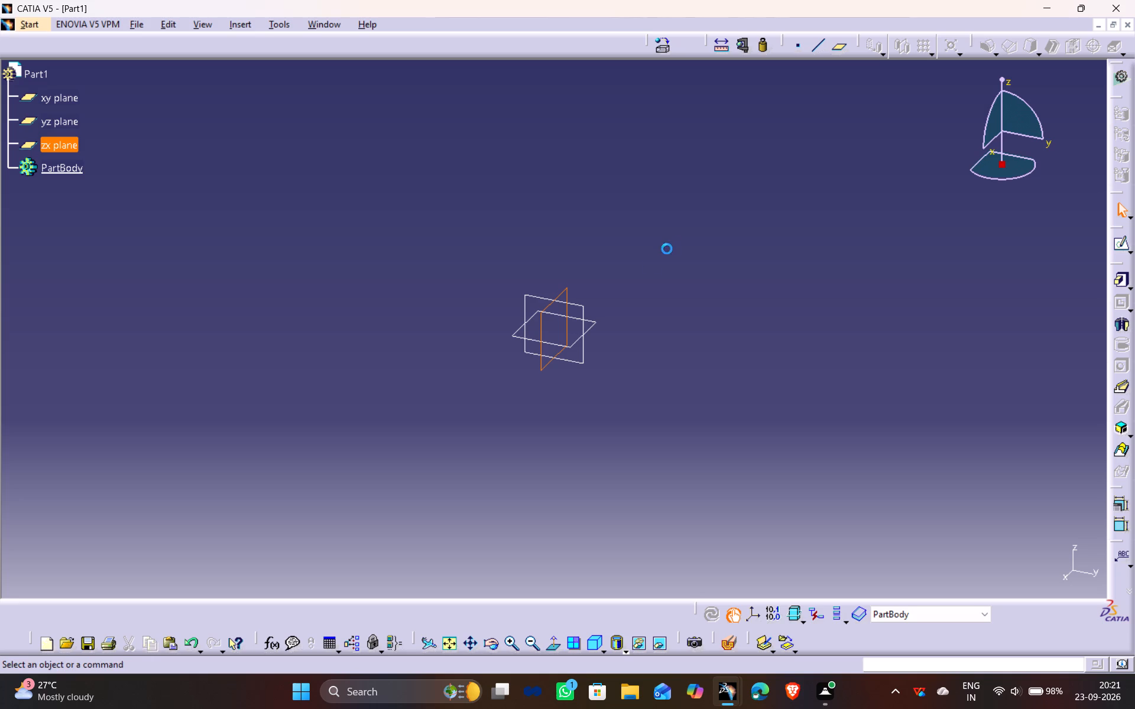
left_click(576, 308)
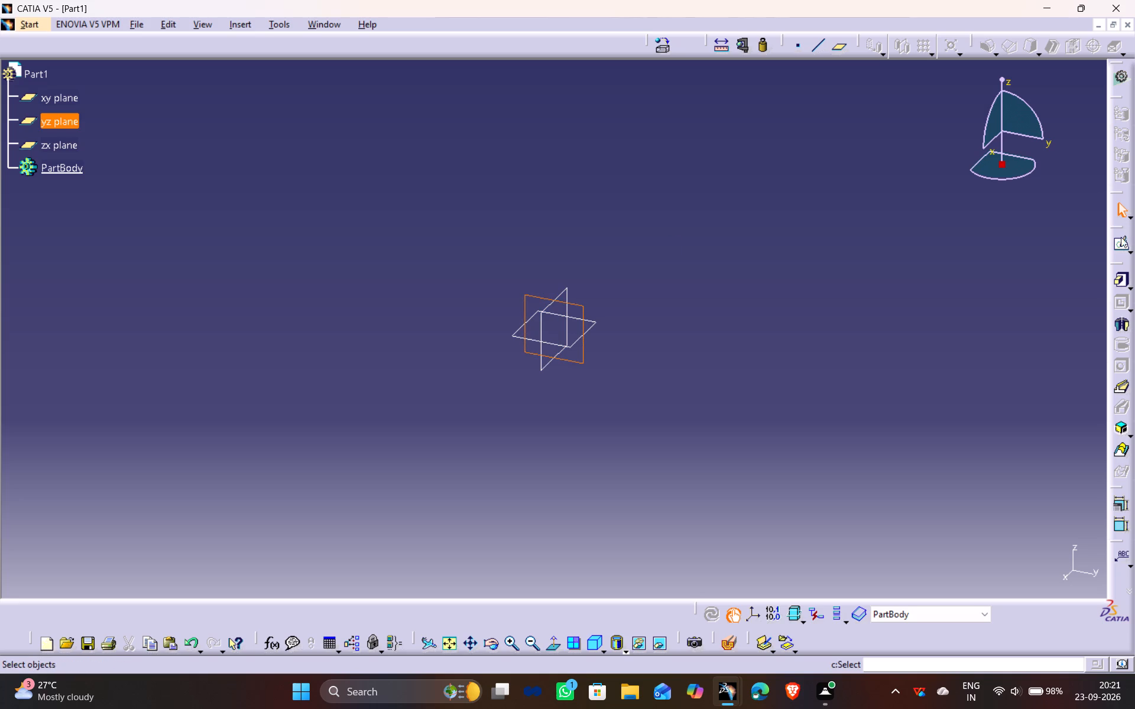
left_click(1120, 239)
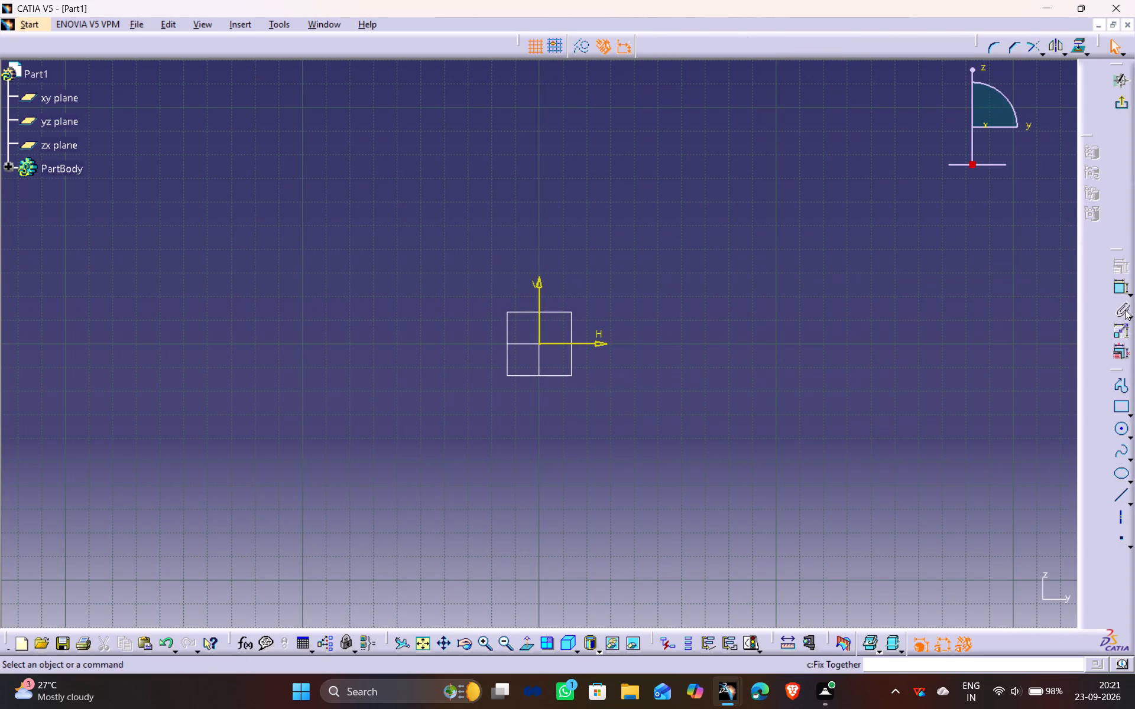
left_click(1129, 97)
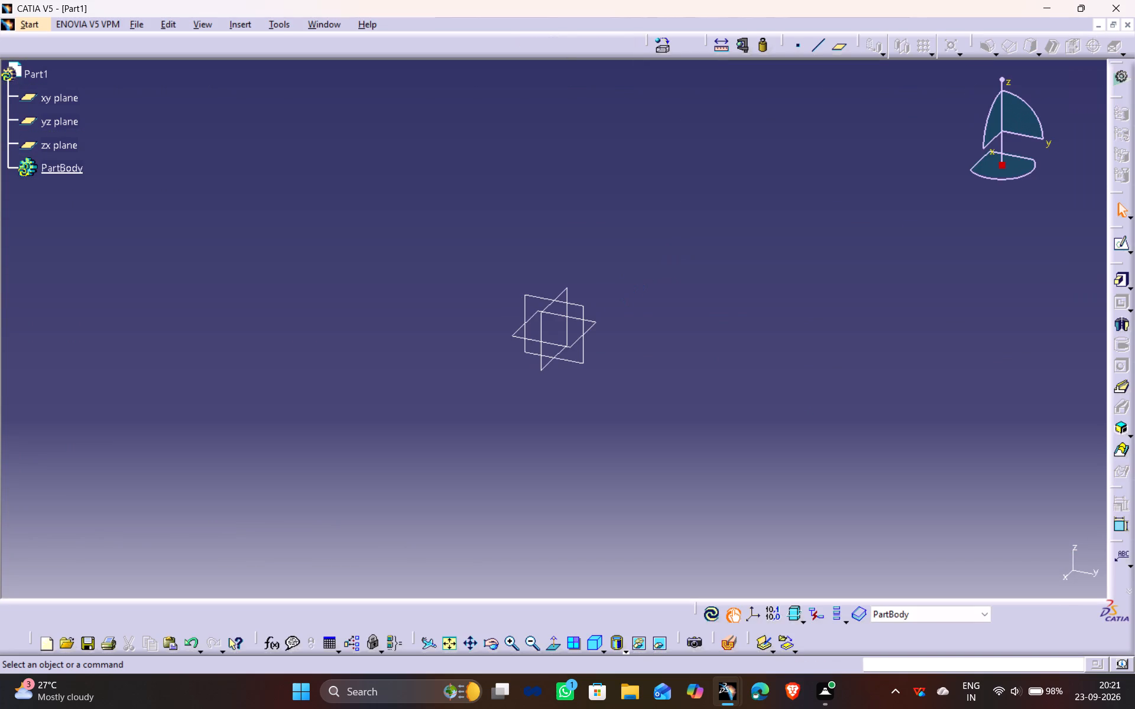
Open a positioned sketch on the yz plane with implicit origin and orientation.
left_click(584, 307)
left_click(1129, 250)
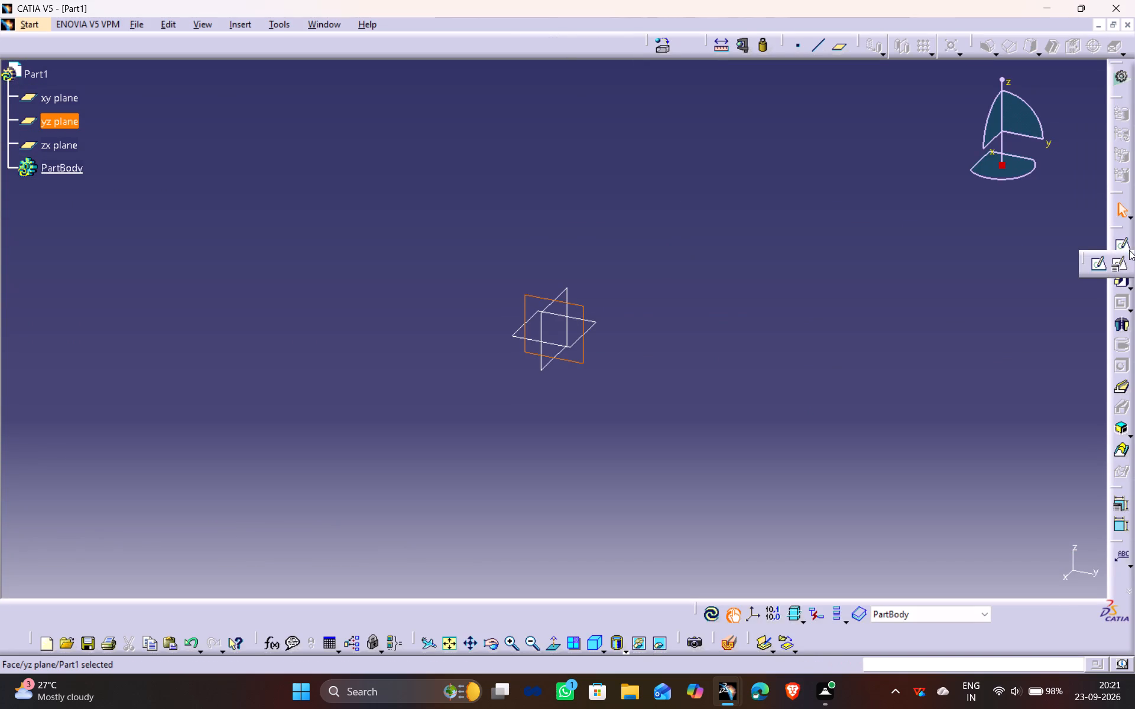
left_click(1122, 264)
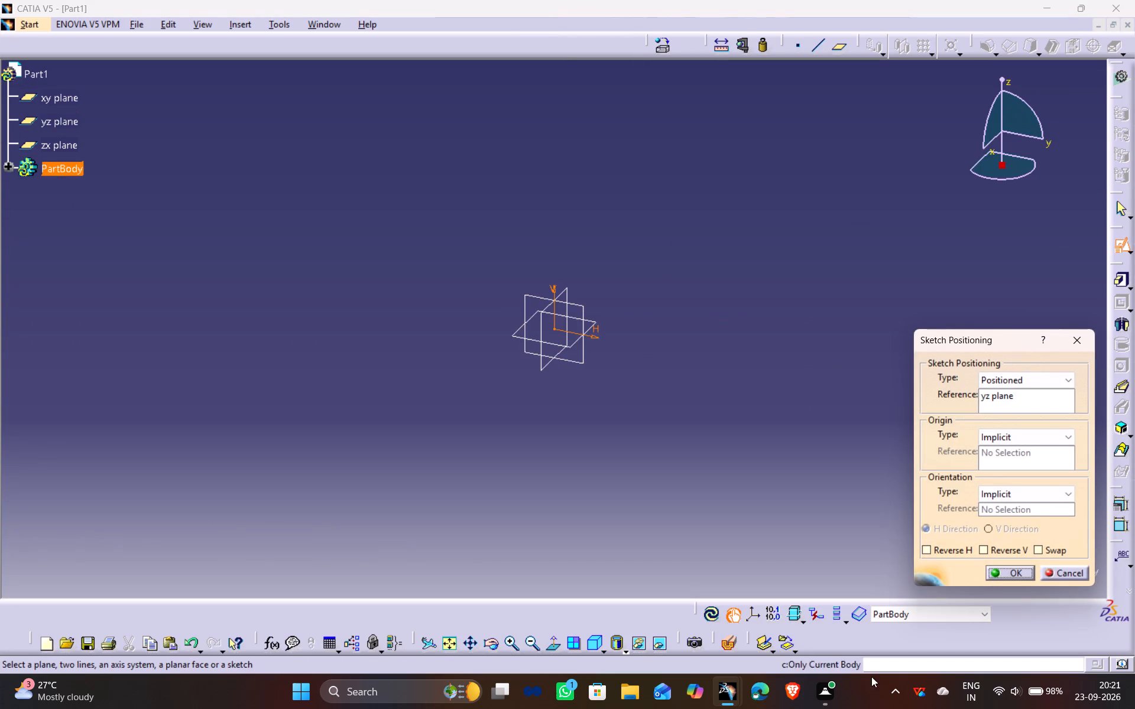
left_click(1013, 570)
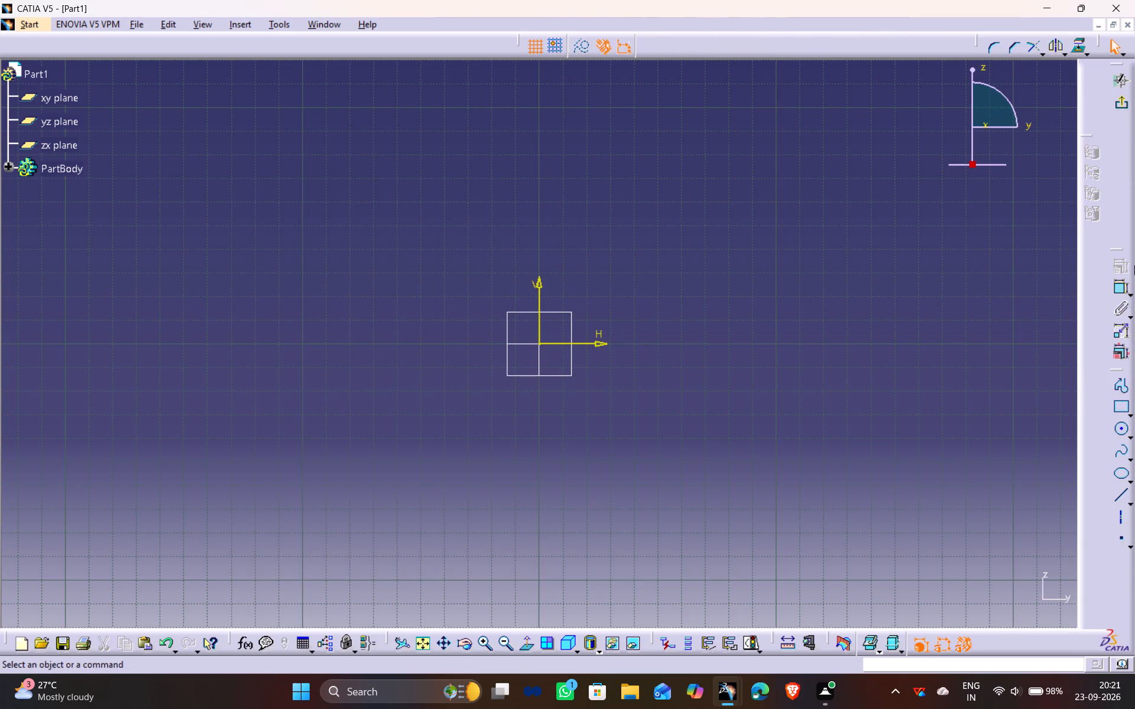
Sketch a circle of about 15 mm radius centred on the vertical axis, about 71 mm above the origin.
left_click(1124, 428)
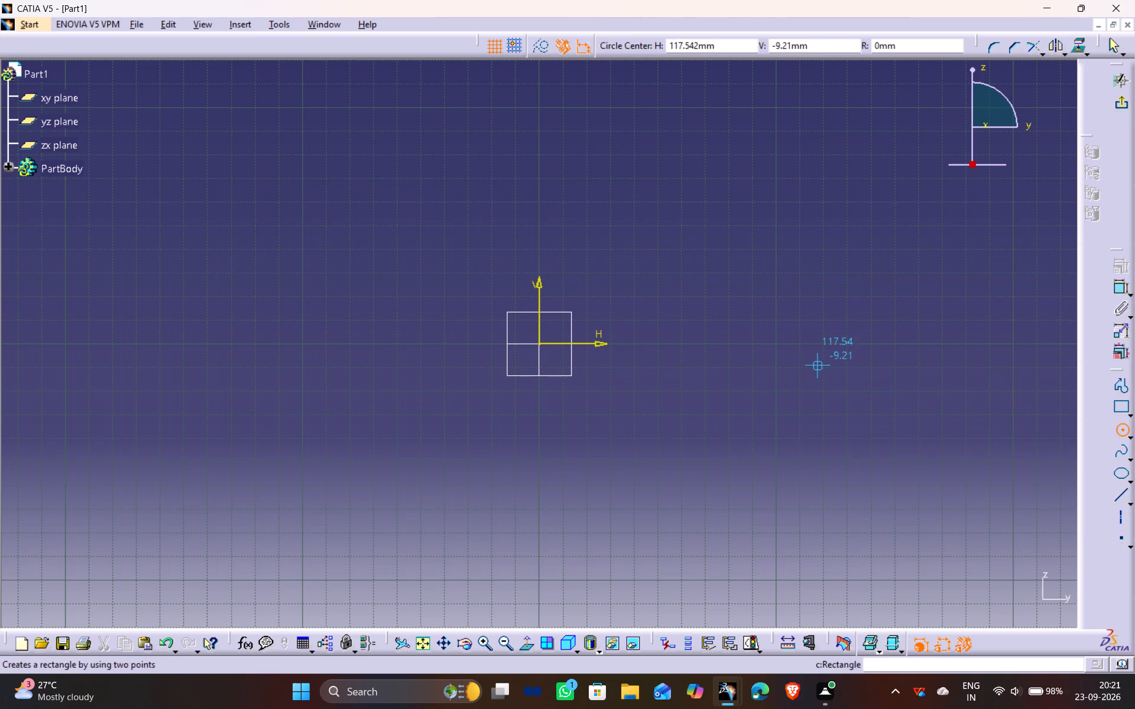
left_click(539, 175)
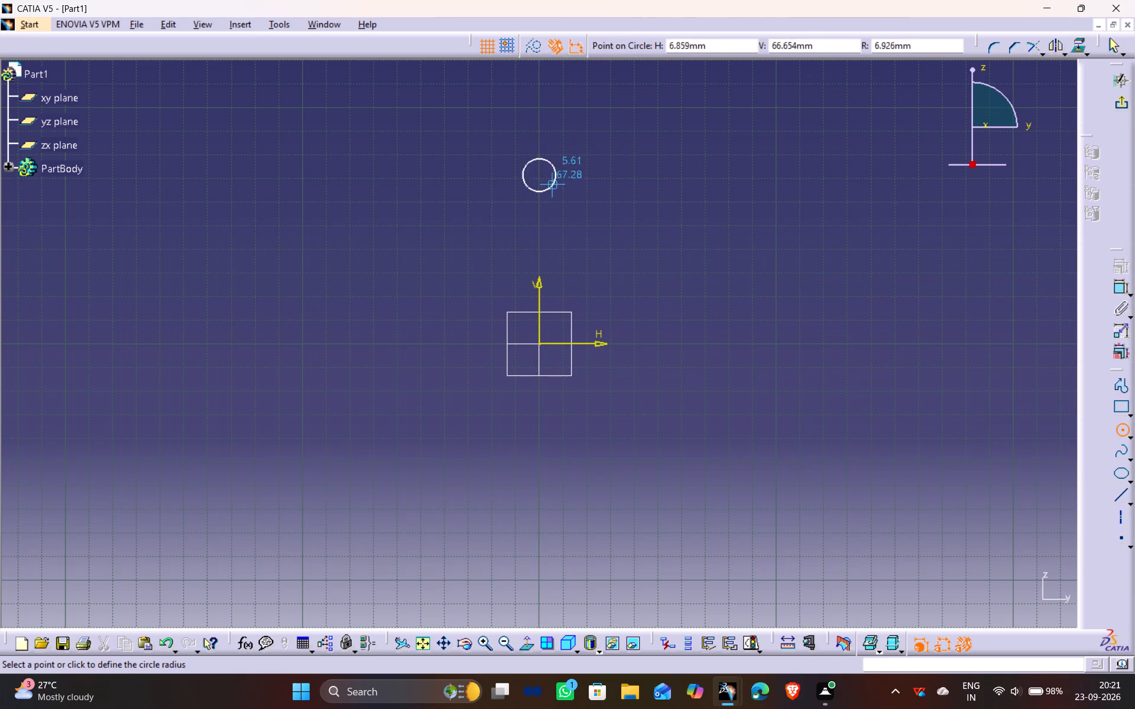
left_click(571, 194)
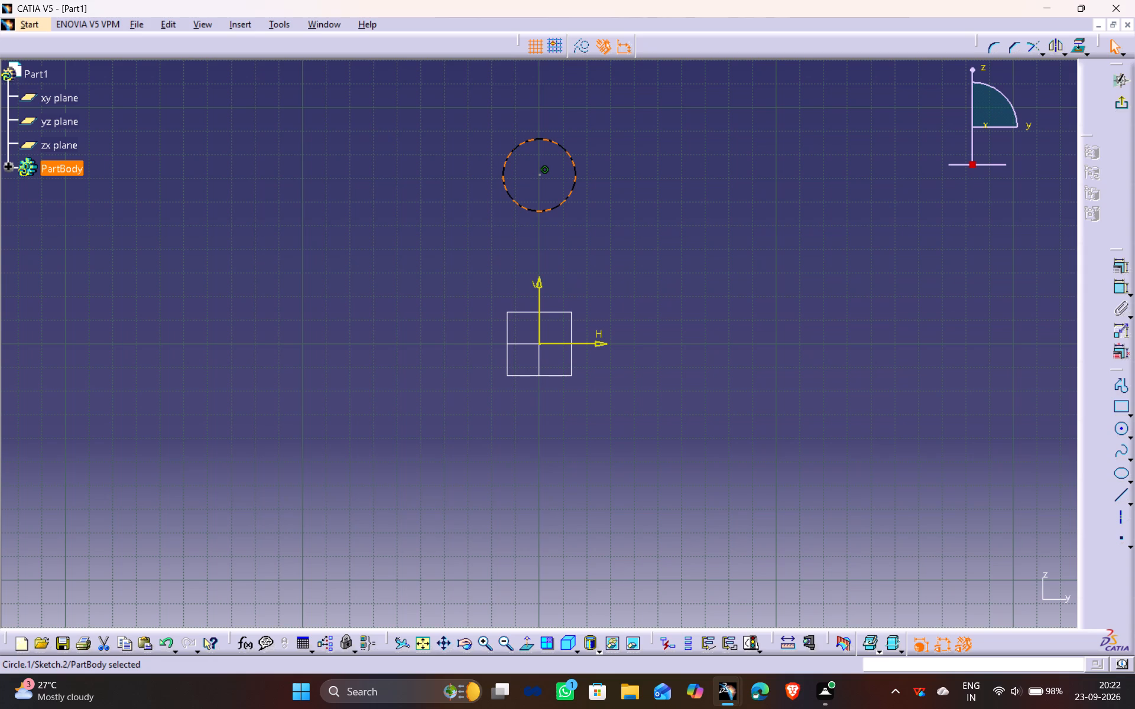
Dimension the circle as a radius and set it to 23 mm.
left_click(1113, 291)
left_click(725, 191)
double_click(727, 186)
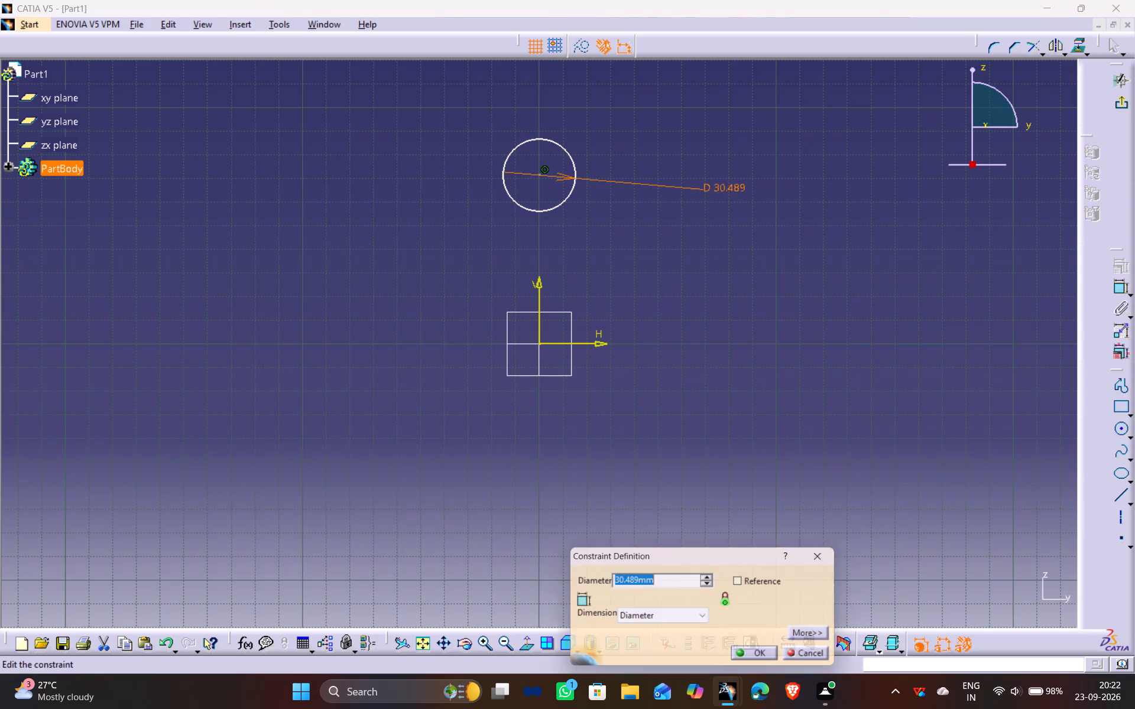
left_click(679, 608)
left_click(663, 631)
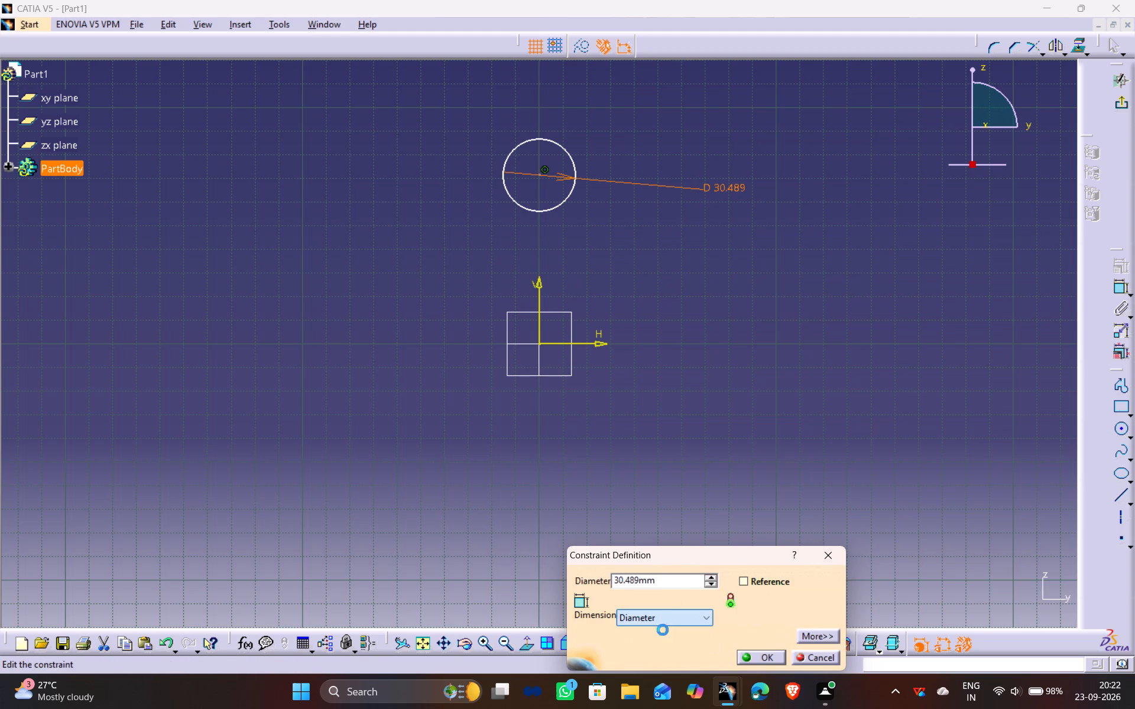
left_click_drag(680, 582, 585, 575)
key("1")
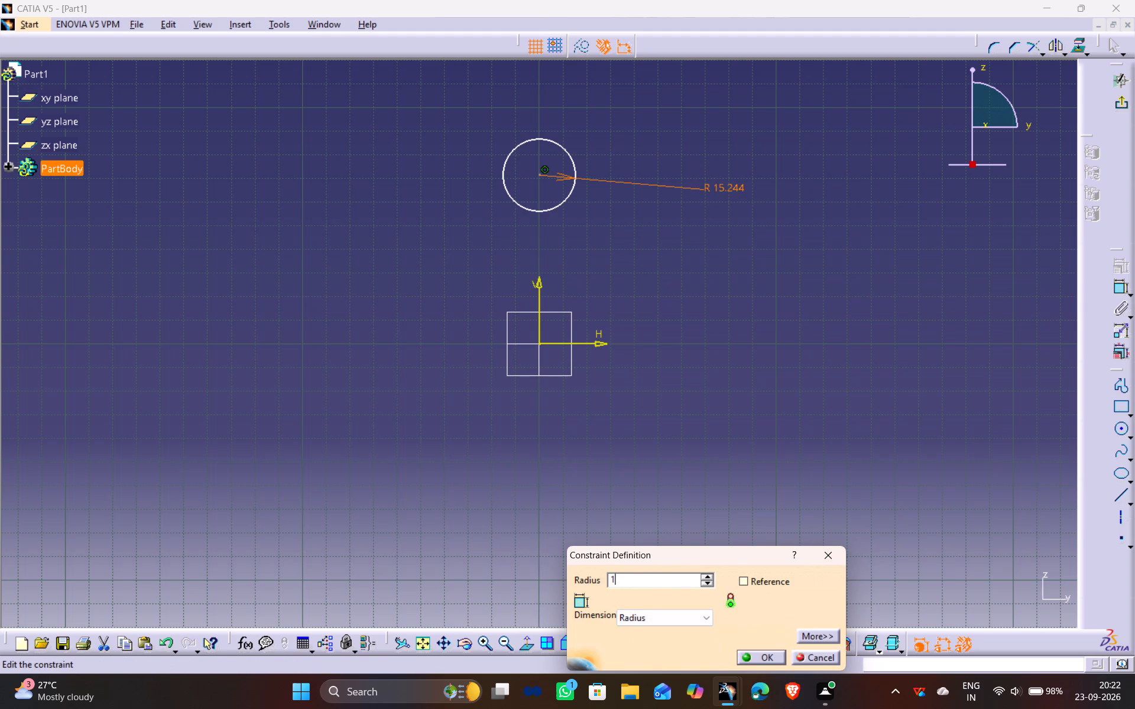
key("BackSpace")
type("23")
key("Return")
left_click(544, 469)
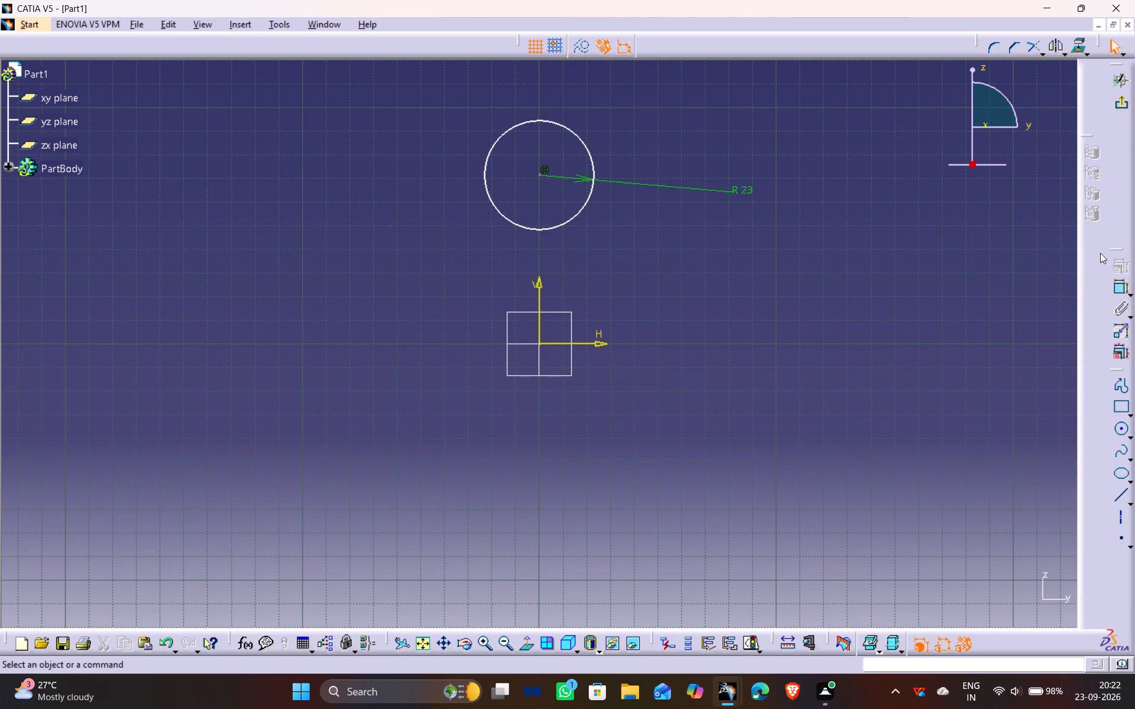
Dimension the distance from the circle's centre to the horizontal axis and set it to 50 mm.
left_click(1118, 296)
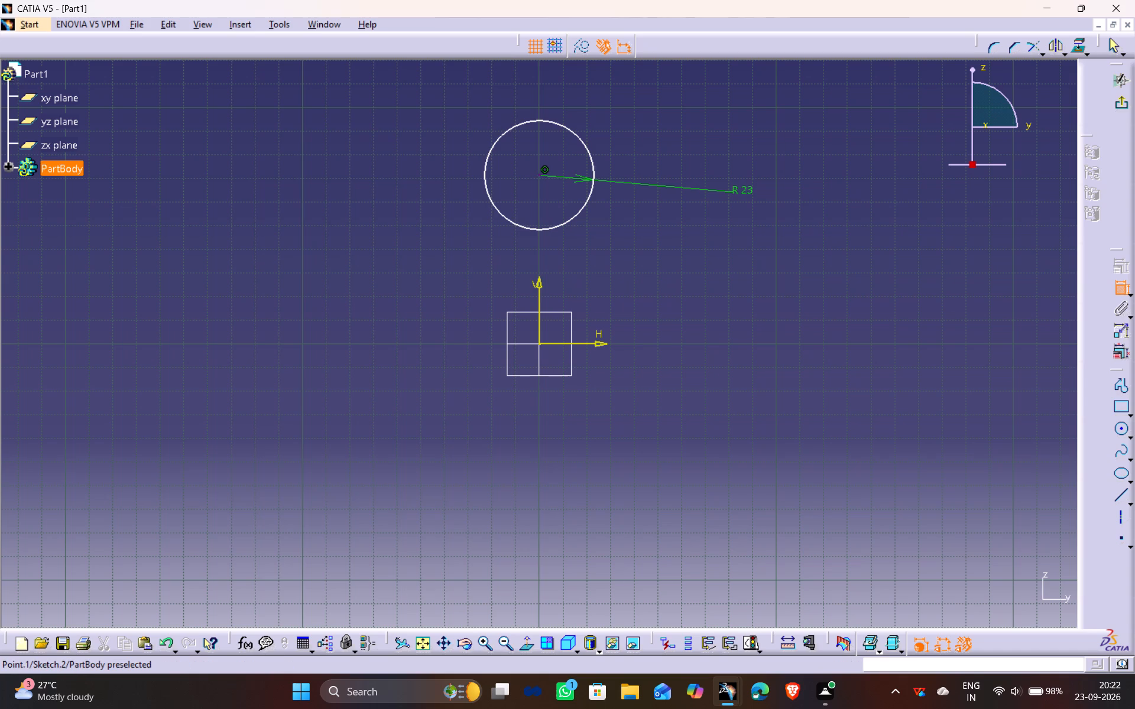
left_click(540, 174)
left_click(599, 343)
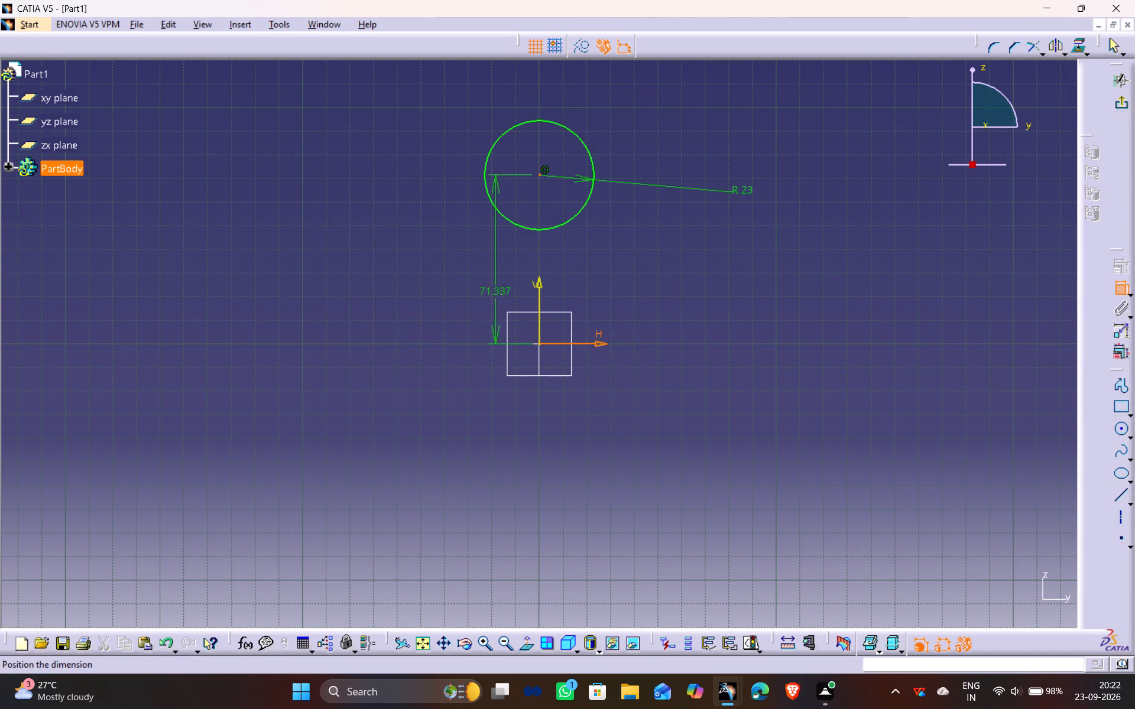
triple_click(436, 287)
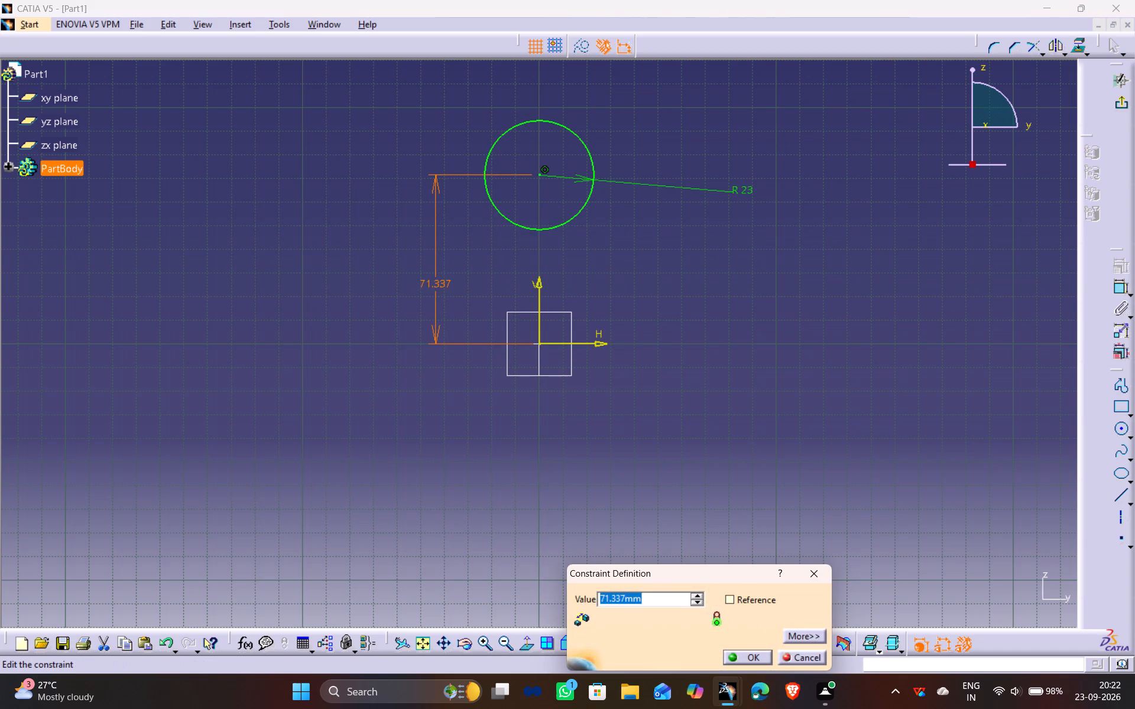
type("50")
key("Return")
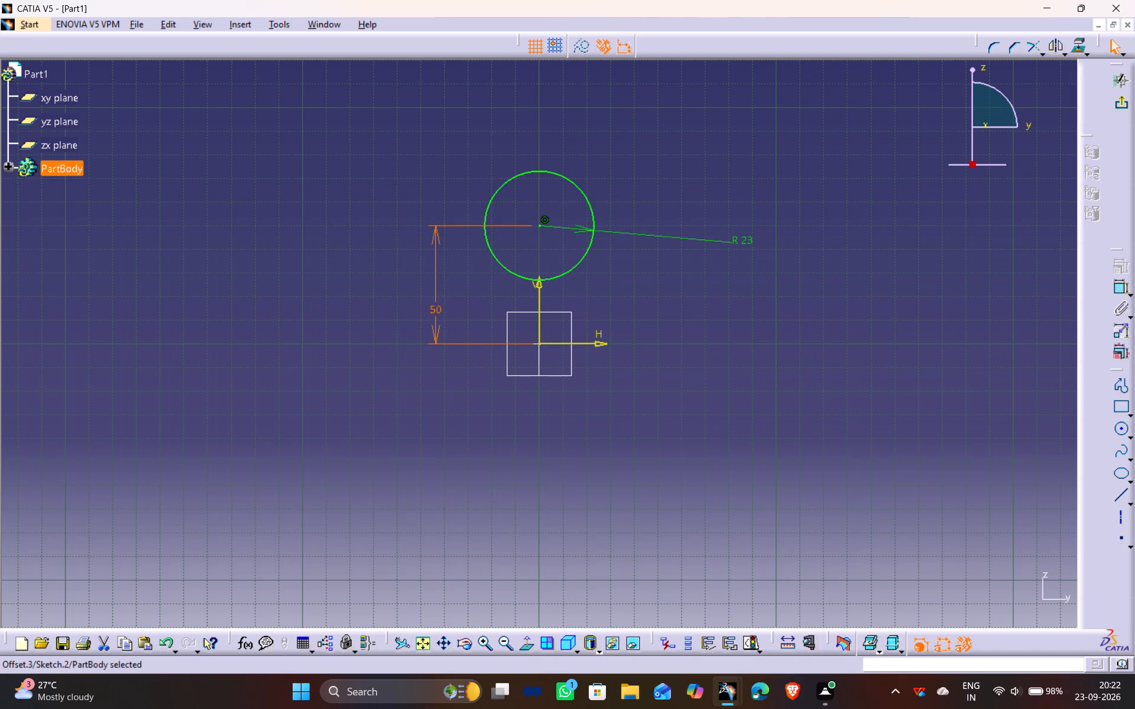
left_click(701, 207)
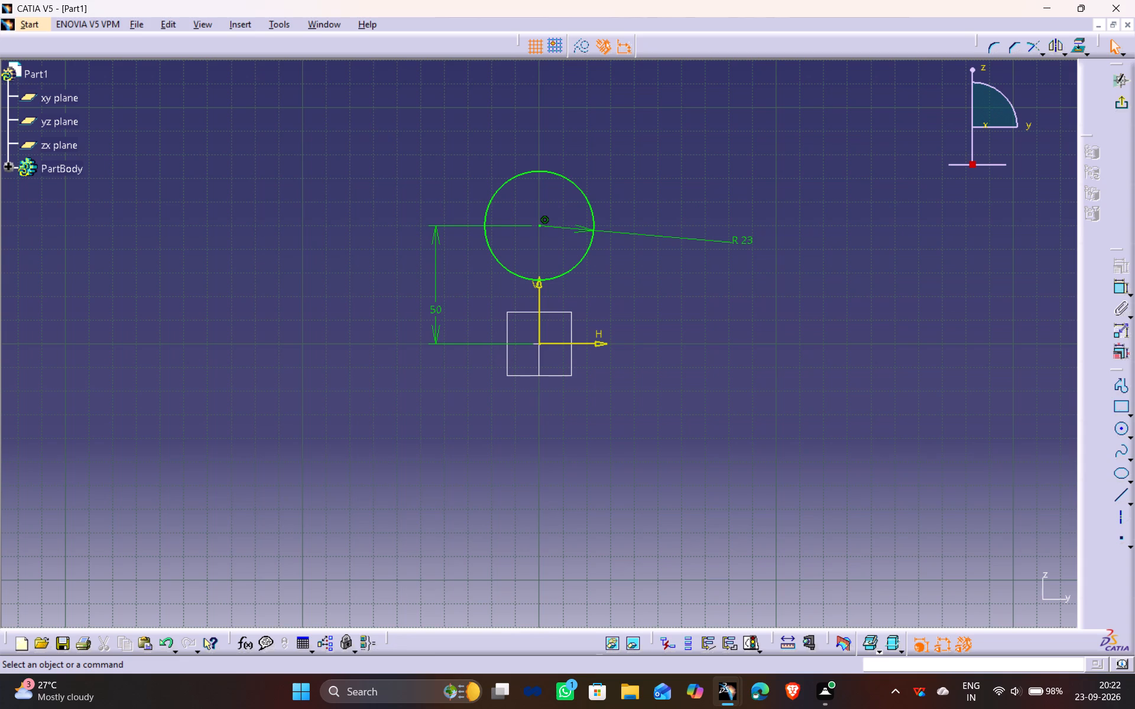
Draw a three-line open profile from the circle's left side down to the horizontal axis, about 46 mm across, and up to its right side.
left_click(1116, 292)
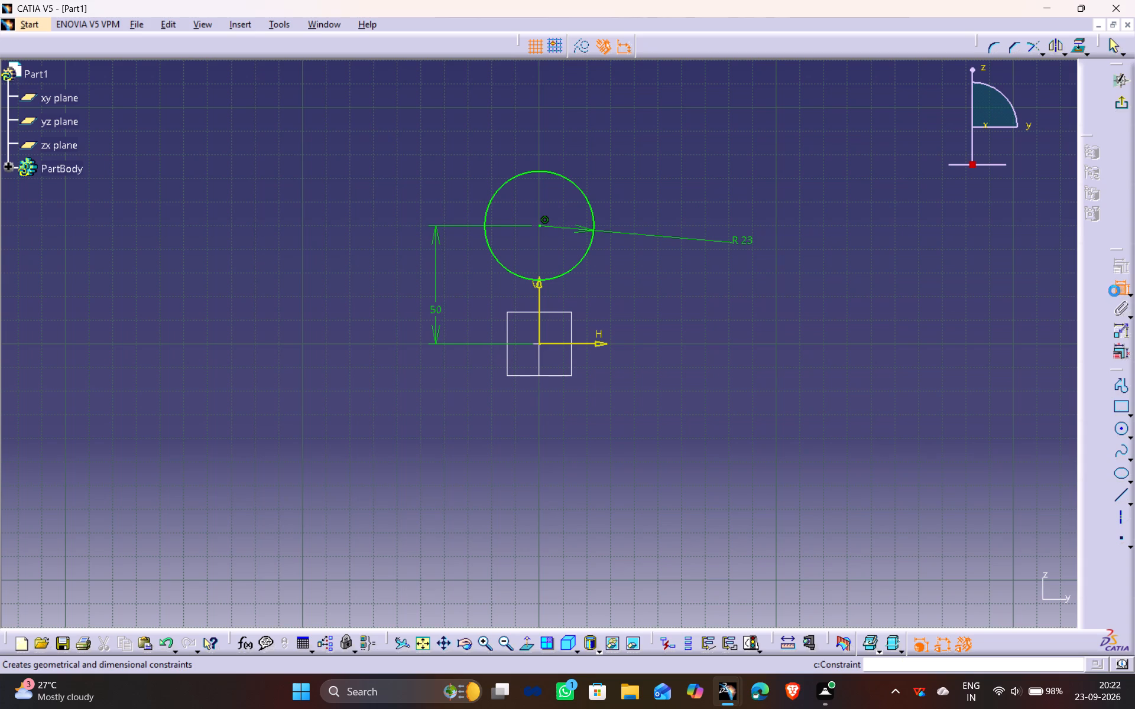
left_click(1124, 382)
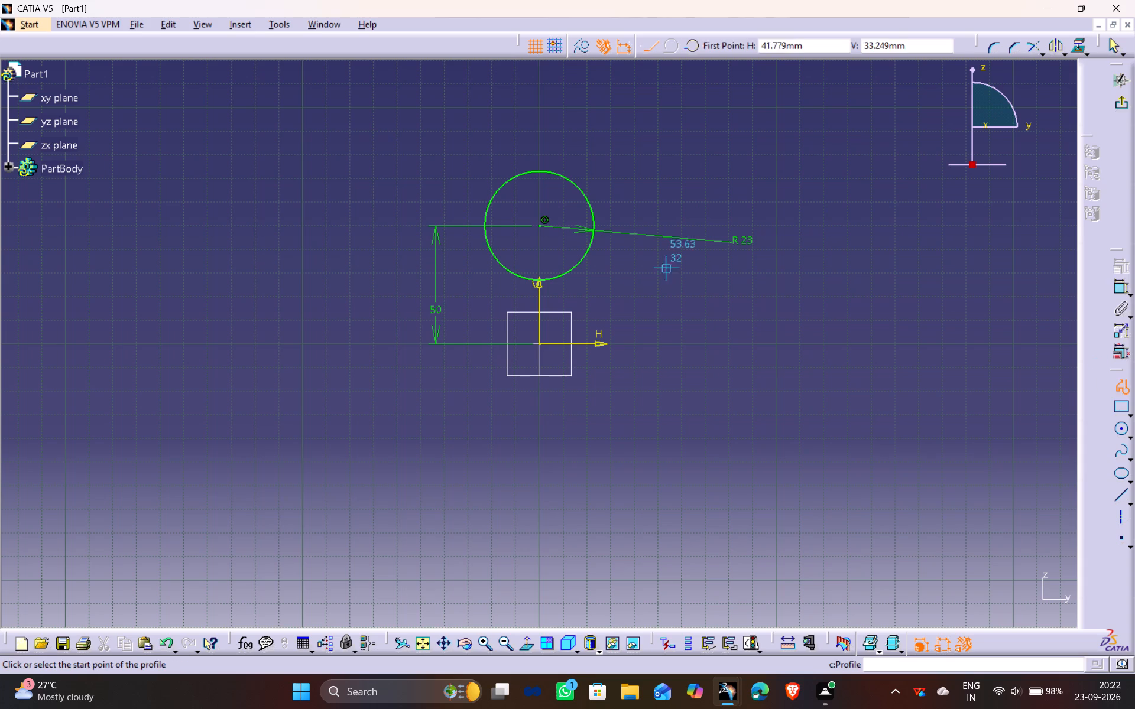
left_click(484, 226)
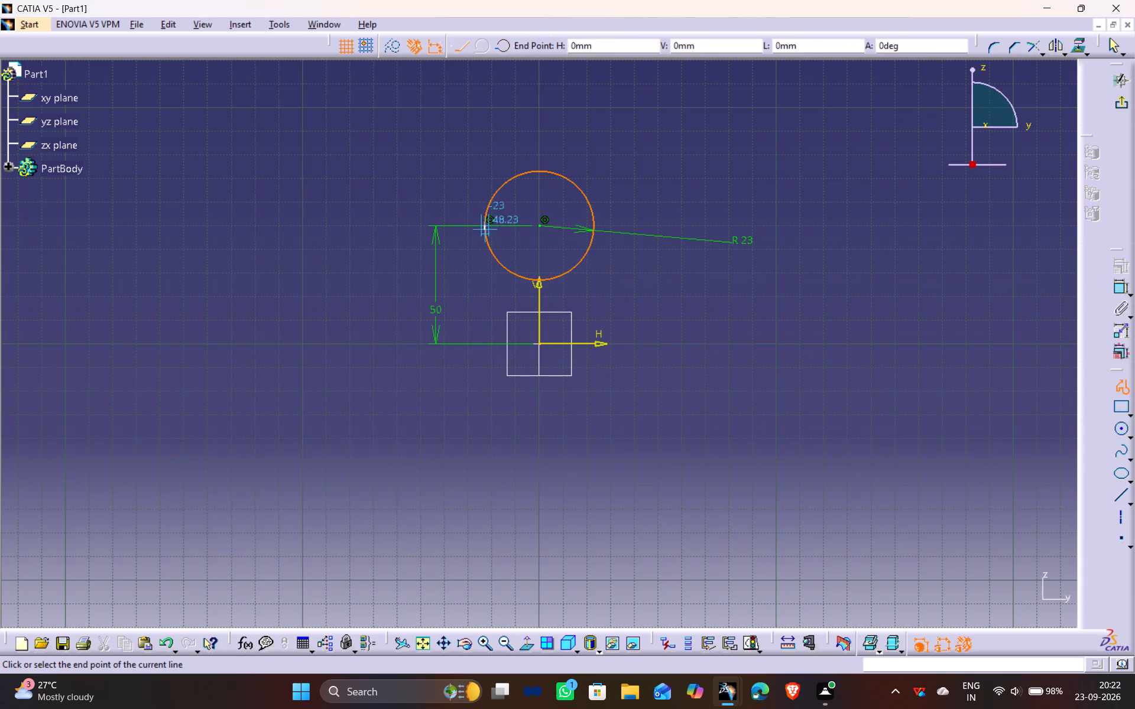
left_click(481, 345)
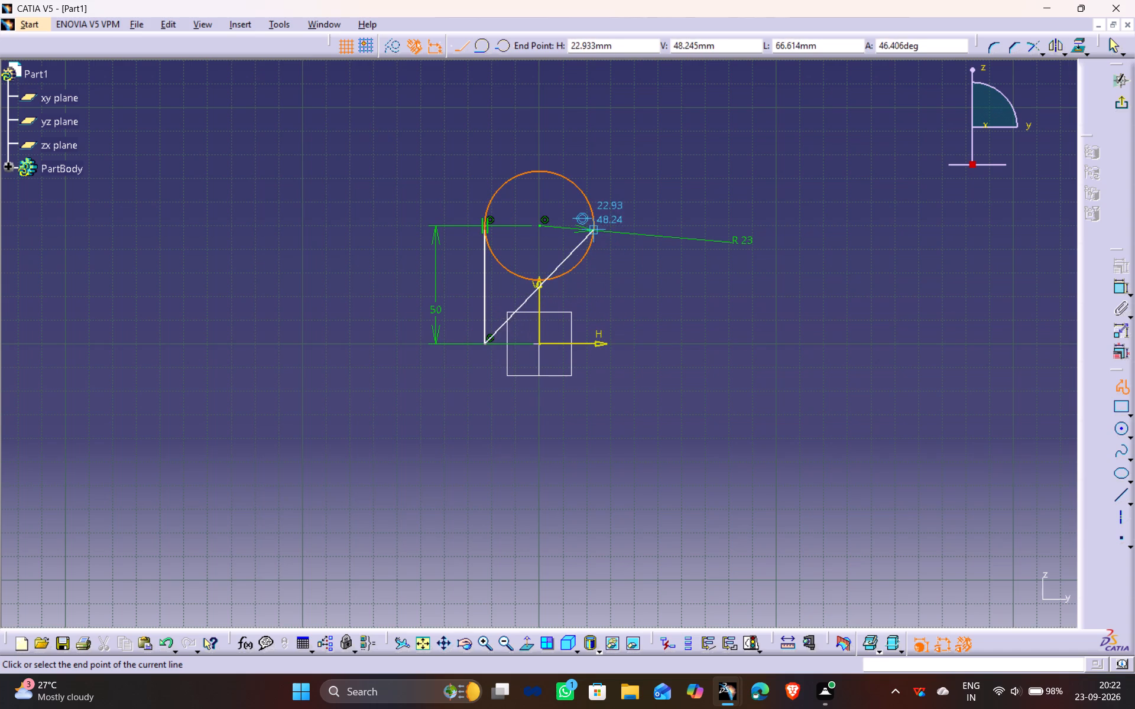
left_click(596, 346)
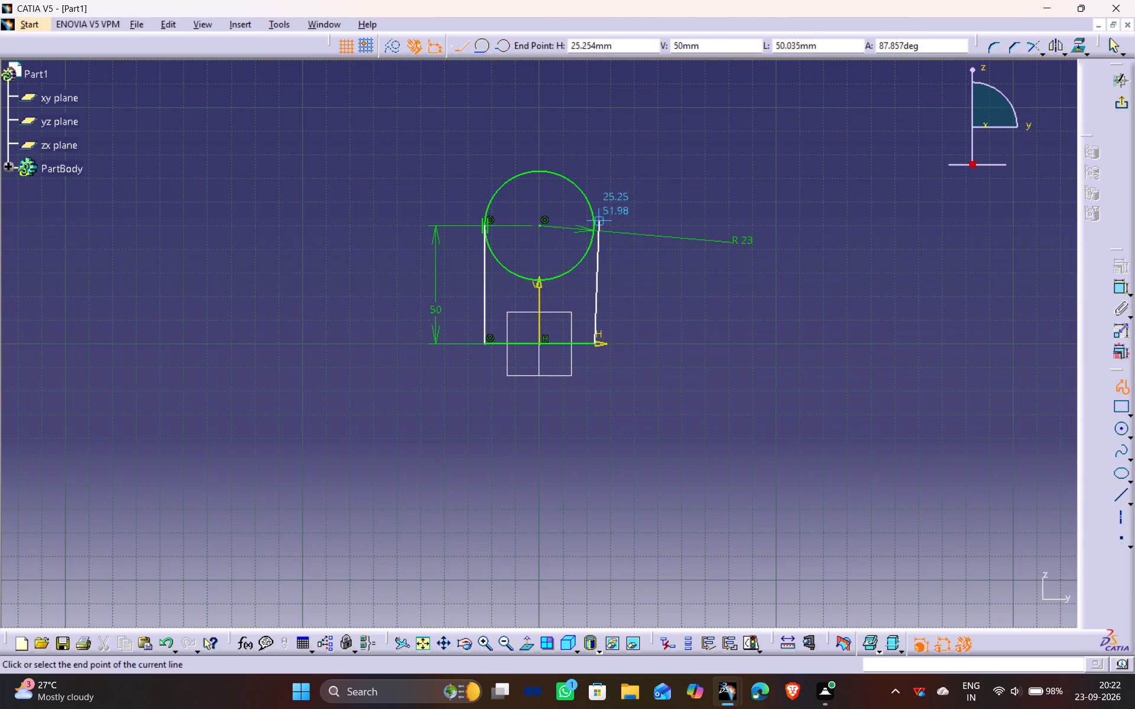
left_click(593, 232)
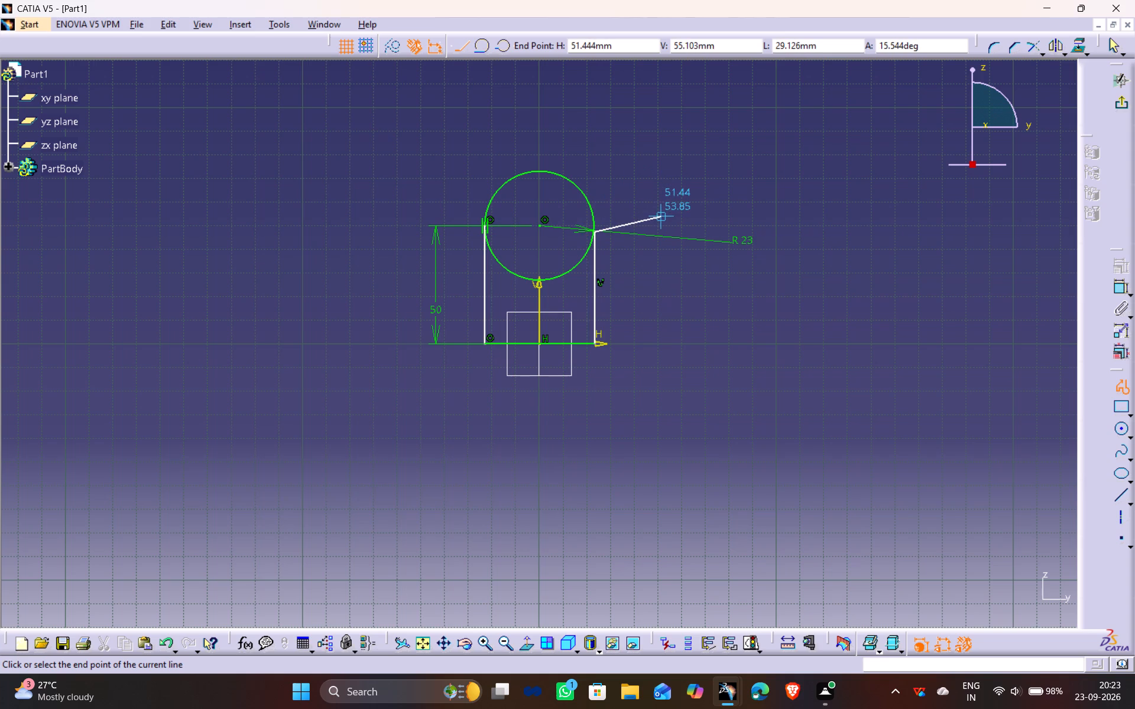
key("Escape")
key("Escape")
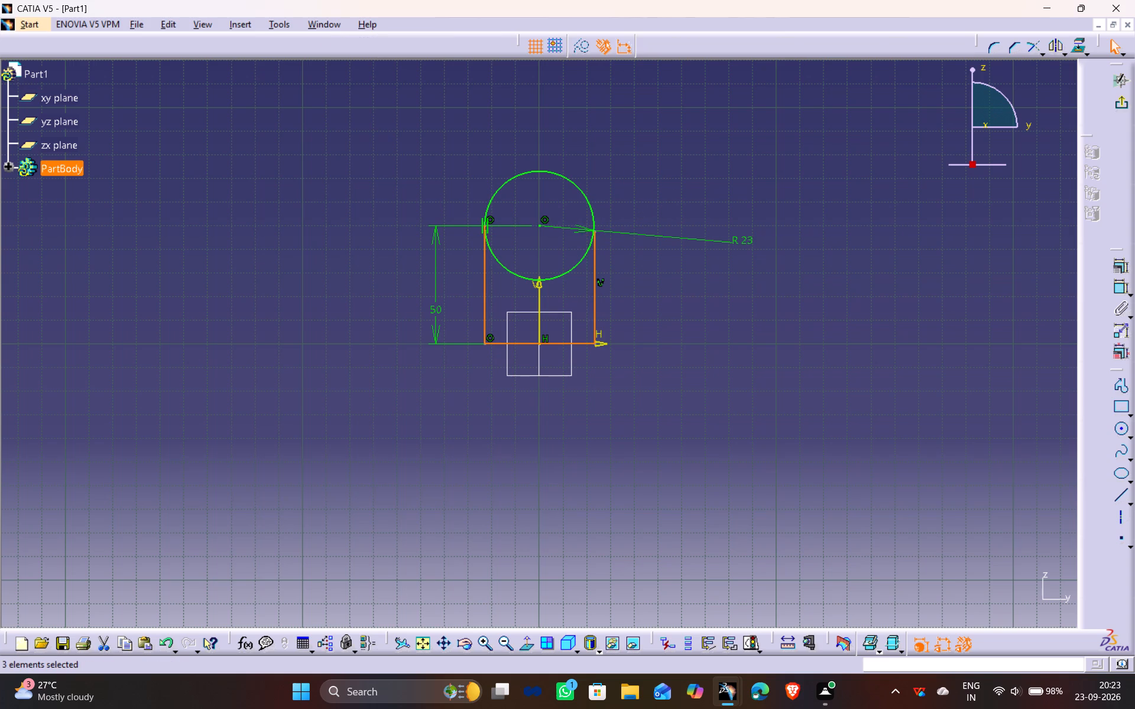
left_click(742, 270)
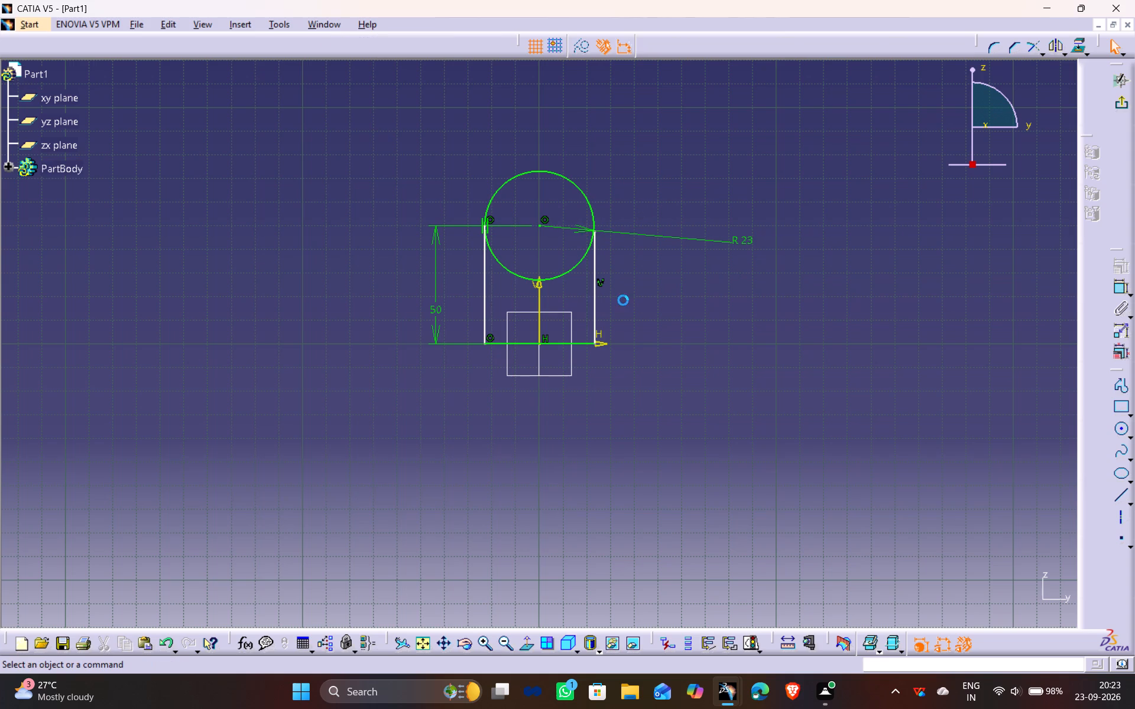
Constrain the profile's right vertical line tangent to the 23 mm radius circle.
left_click(598, 285, "ctrl")
left_click(585, 261, "ctrl")
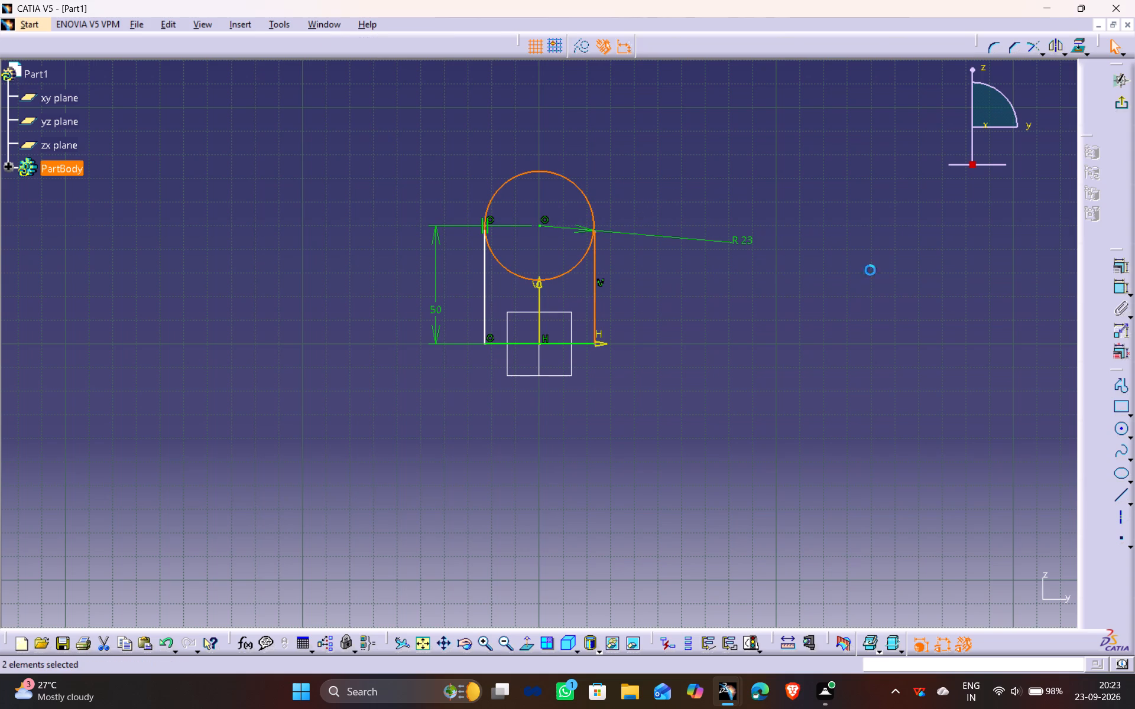
left_click(1118, 259)
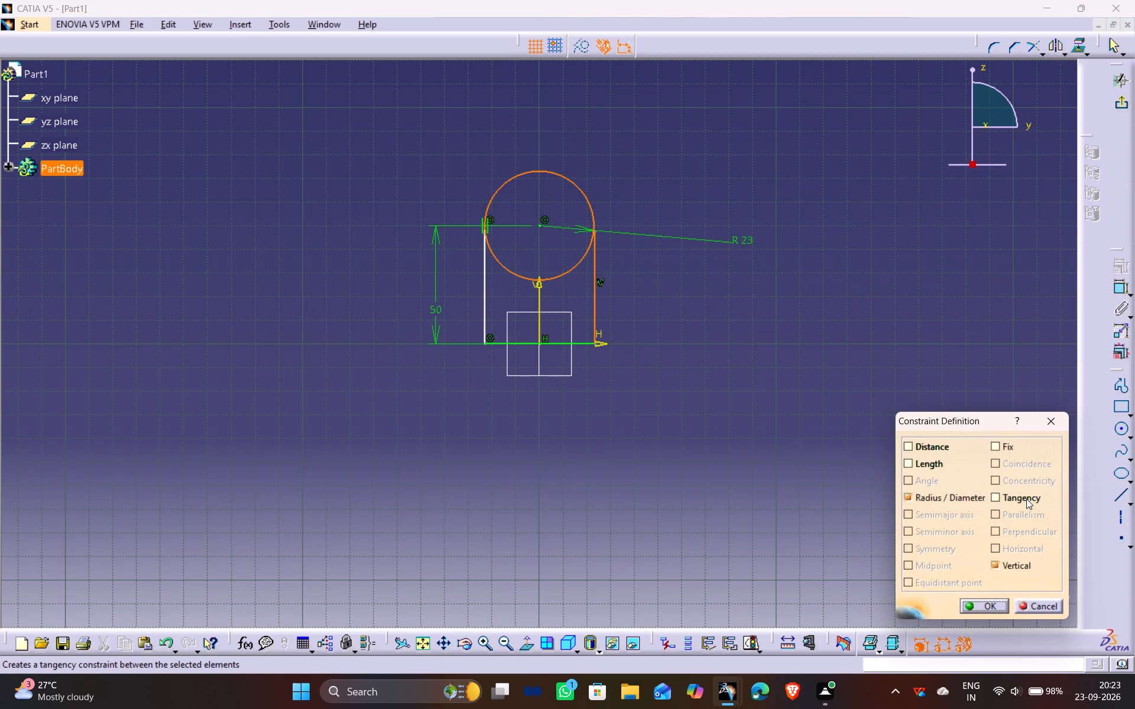
left_click(1026, 498)
left_click(994, 606)
left_click(772, 382)
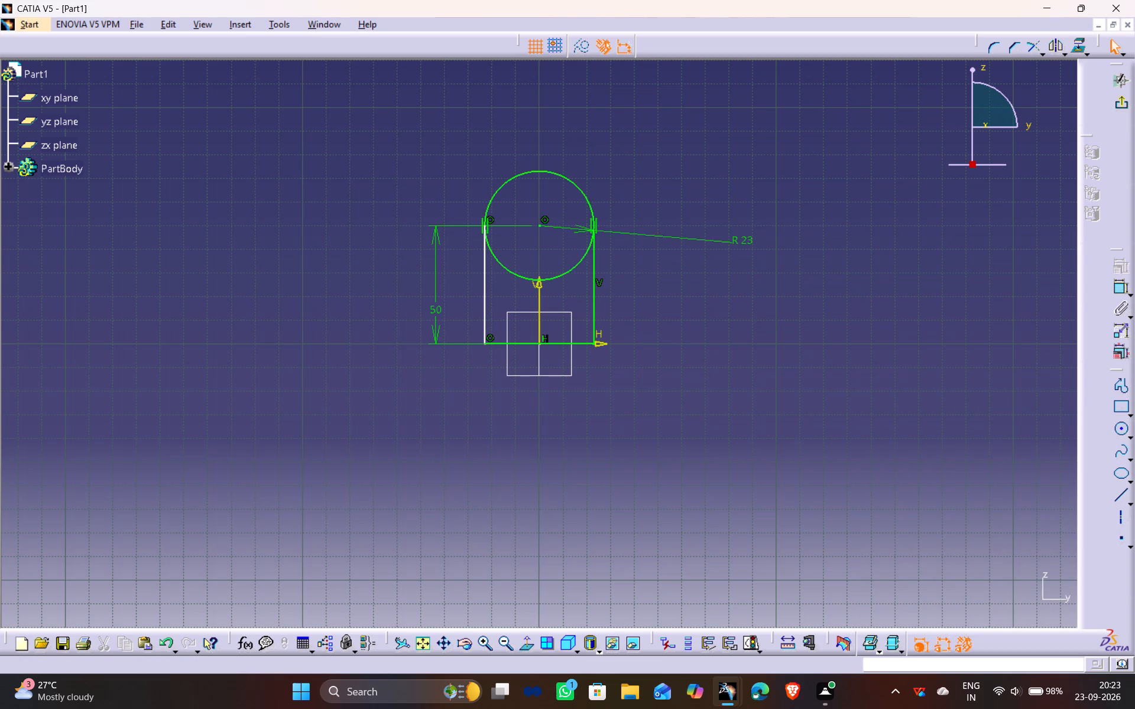
Make the upper endpoint of the right vertical line coincident with the circle.
middle_click_drag(648, 330, 633, 250, "ctrl")
middle_click_drag(667, 151, 678, 311)
scroll(707, 333, "up", 1, "ctrl")
middle_click_drag(708, 324, 719, 215, "ctrl")
middle_click_drag(913, 217, 755, 365)
left_click(741, 279)
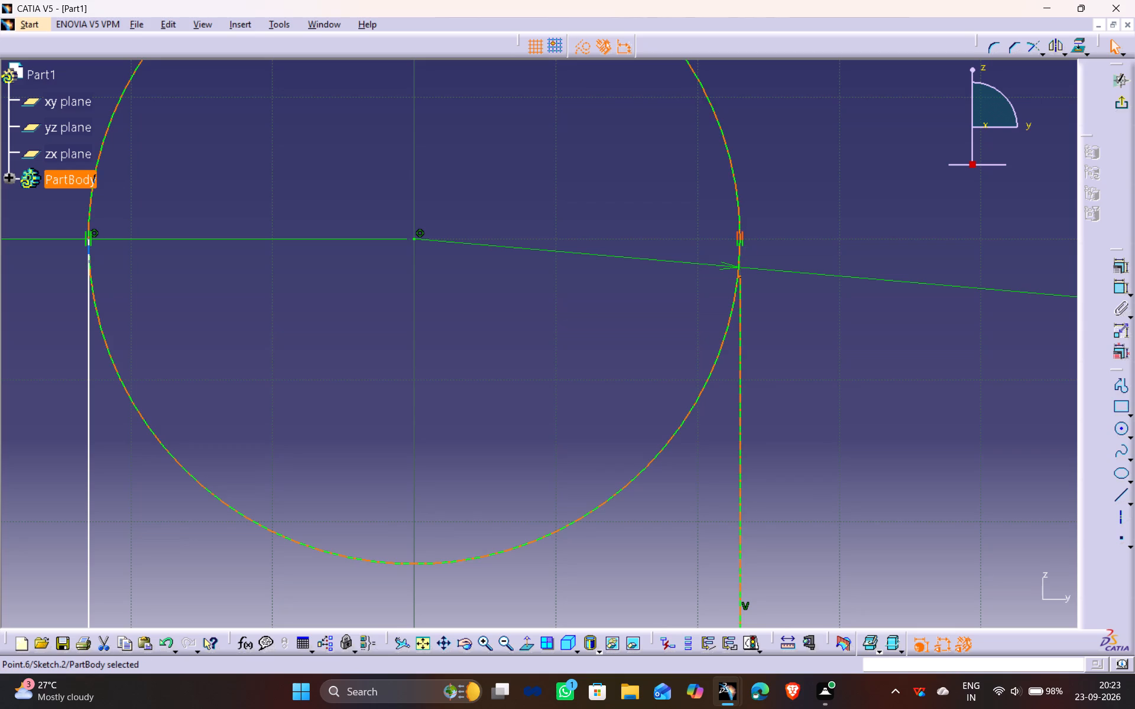
left_click(740, 239, "ctrl")
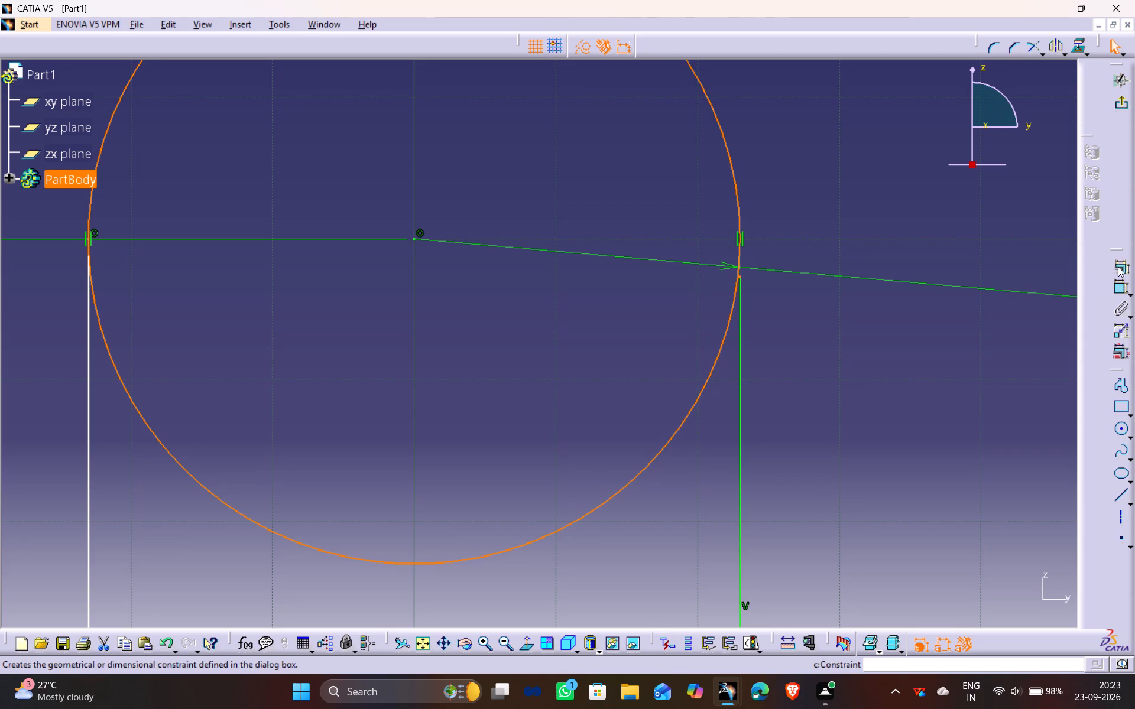
left_click(1127, 264)
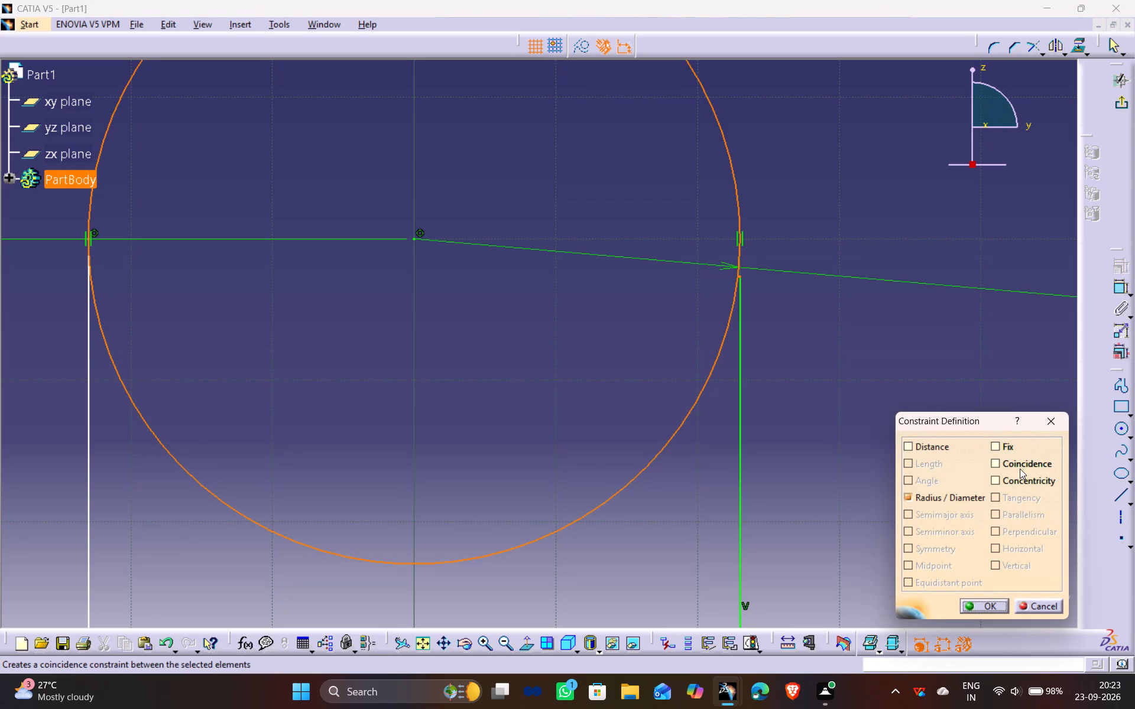
left_click(1020, 469)
left_click_drag(993, 603, 984, 580)
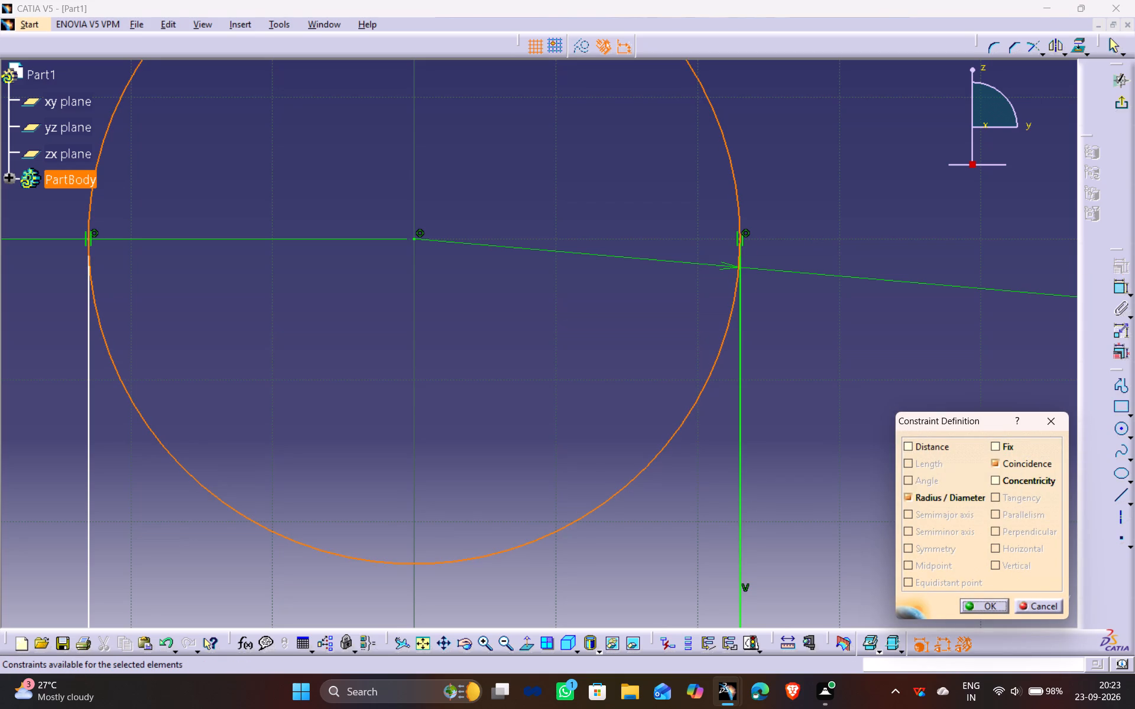
left_click(881, 330)
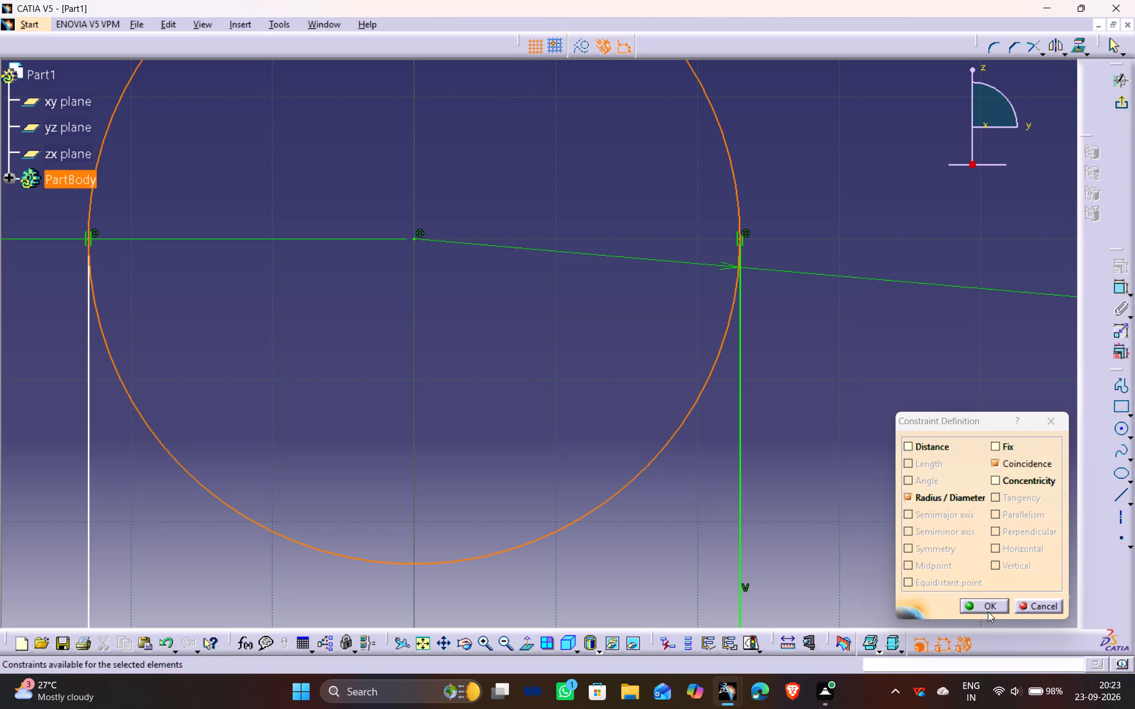
left_click(993, 610)
Quick-trim the circle's lower arc between the two vertical lines, keeping the upper semicircle.
middle_click_drag(591, 352, 591, 367, "ctrl")
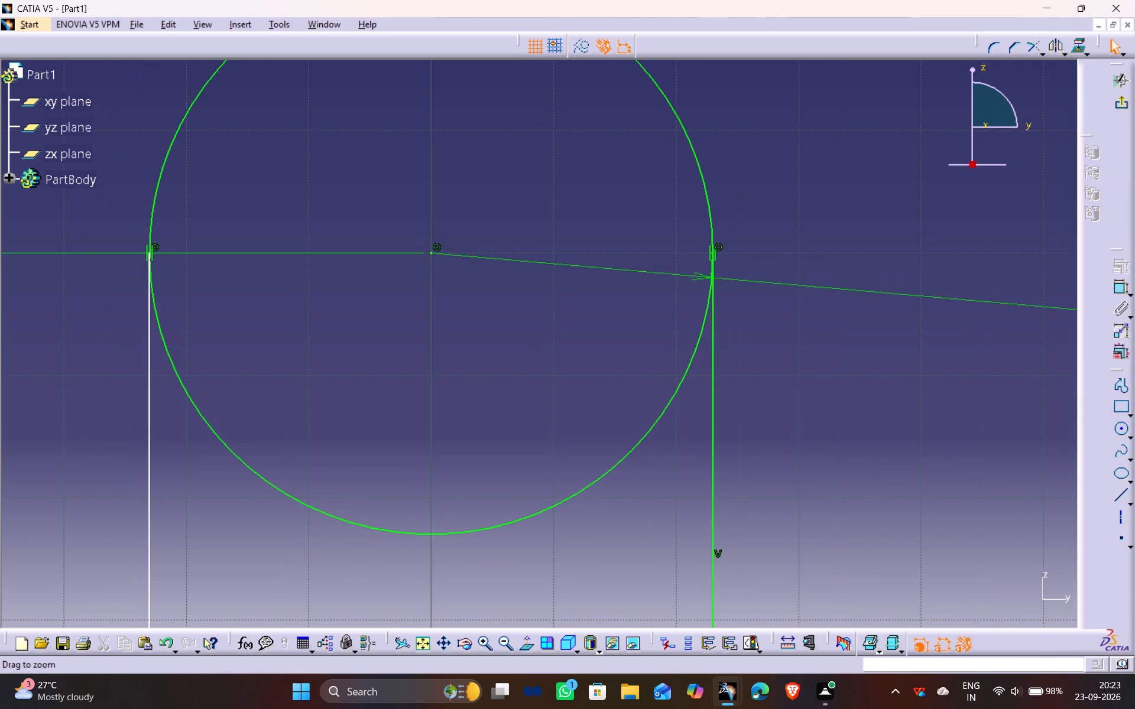
middle_click_drag(404, 377, 447, 379)
middle_click_drag(455, 343, 456, 383, "ctrl")
middle_click_drag(526, 529, 545, 441)
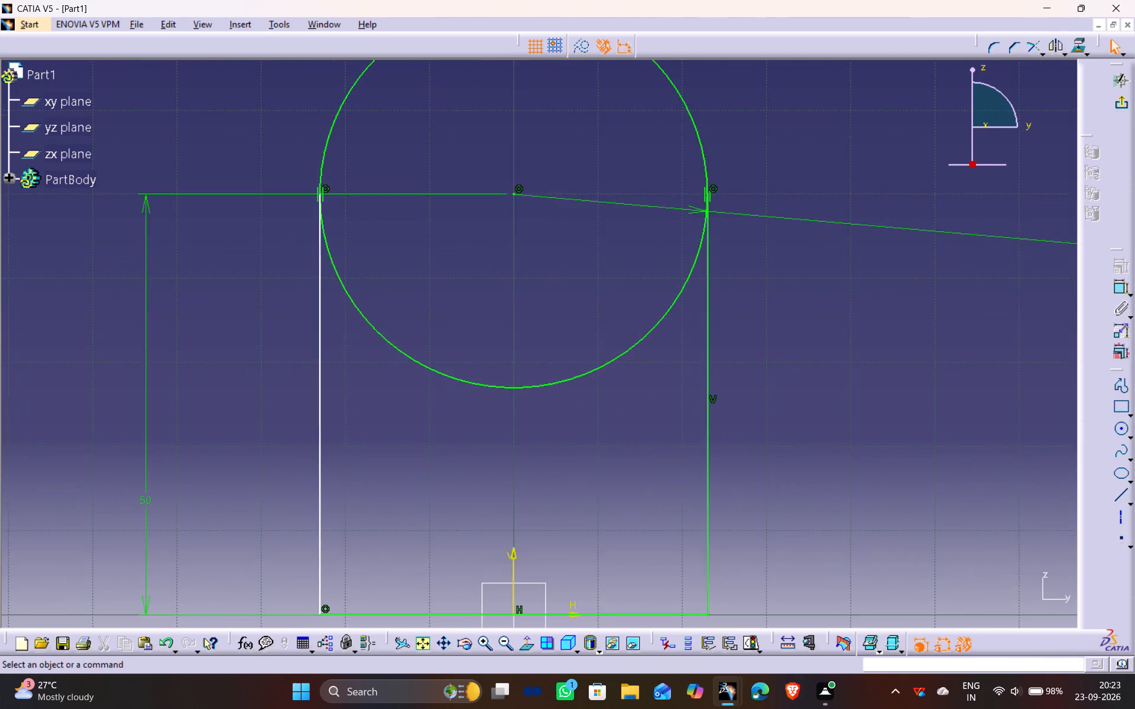
middle_click_drag(543, 426, 544, 476, "ctrl")
middle_click_drag(567, 457, 566, 434, "ctrl")
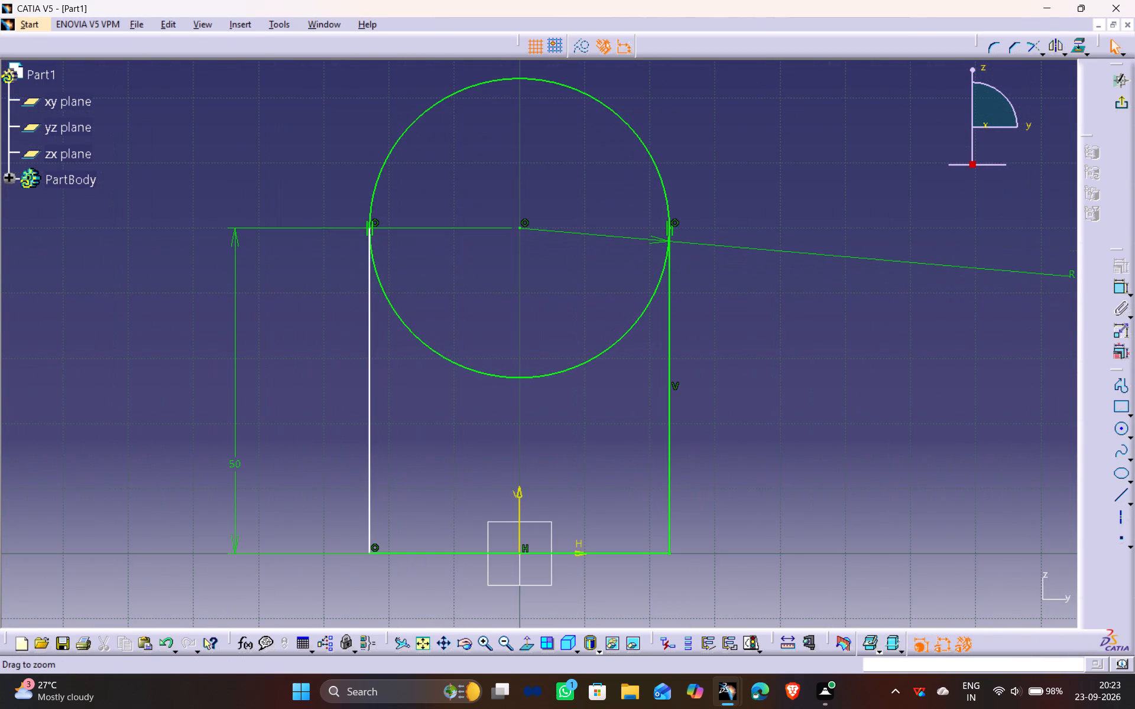
left_click(537, 304)
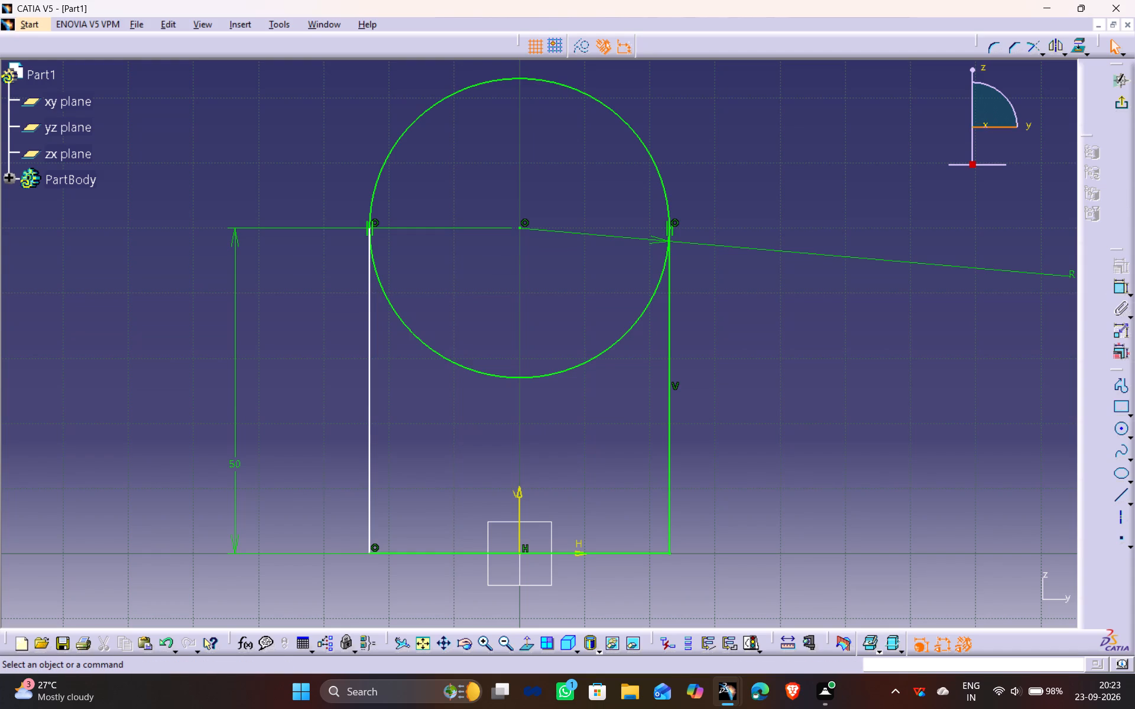
left_click(1045, 48)
left_click(1059, 111)
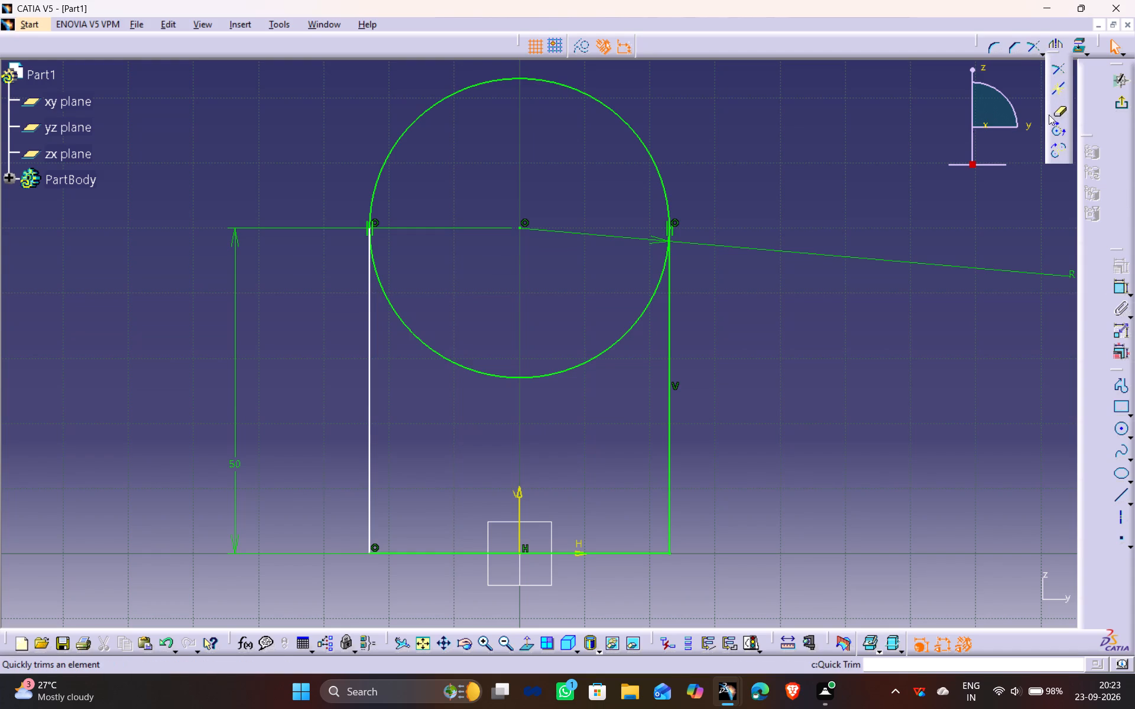
left_click(468, 370)
left_click(524, 260)
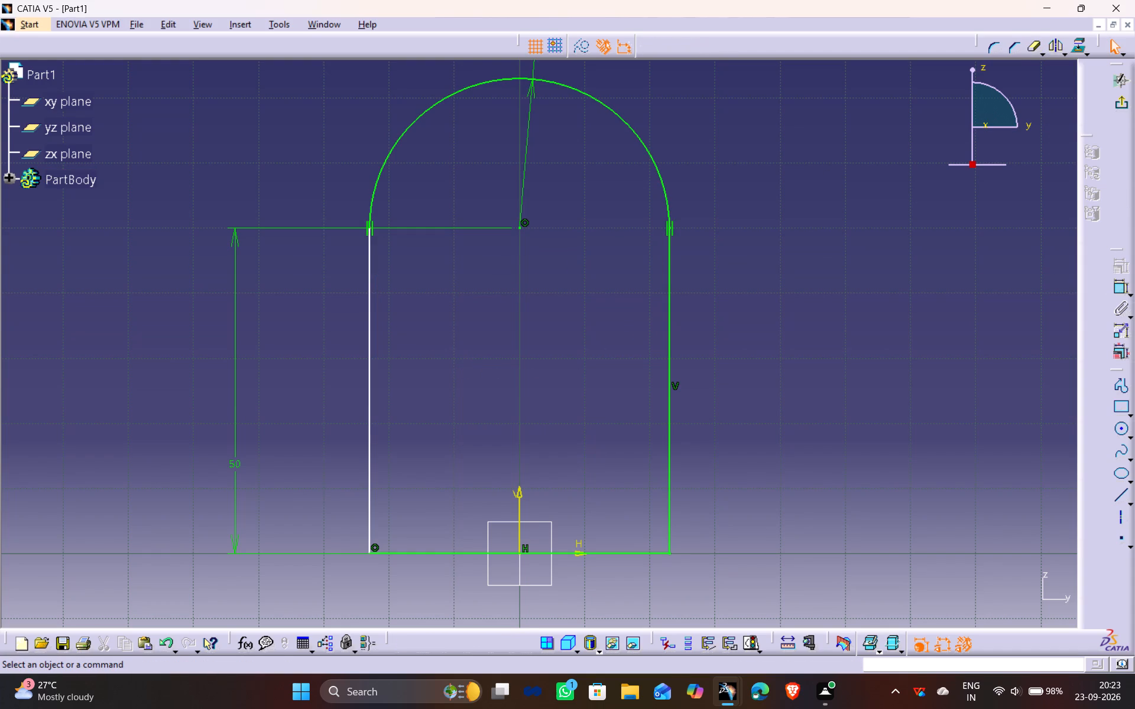
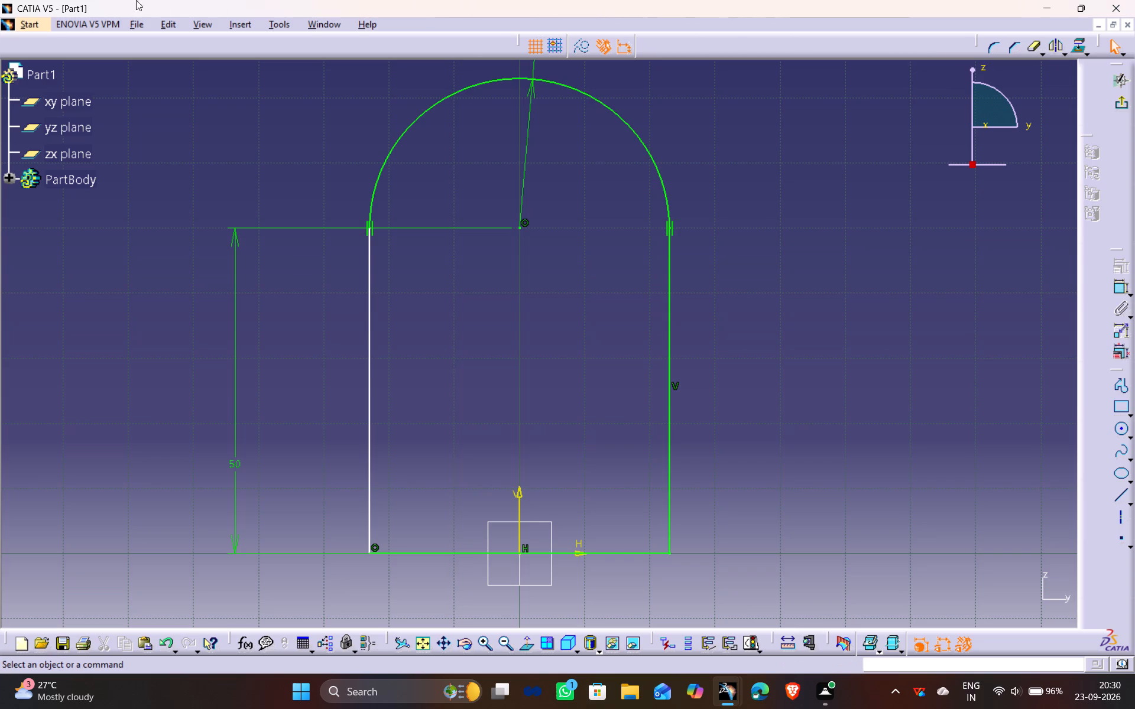
Set the arc centre's height above the horizontal axis to 52 mm.
double_click(236, 468)
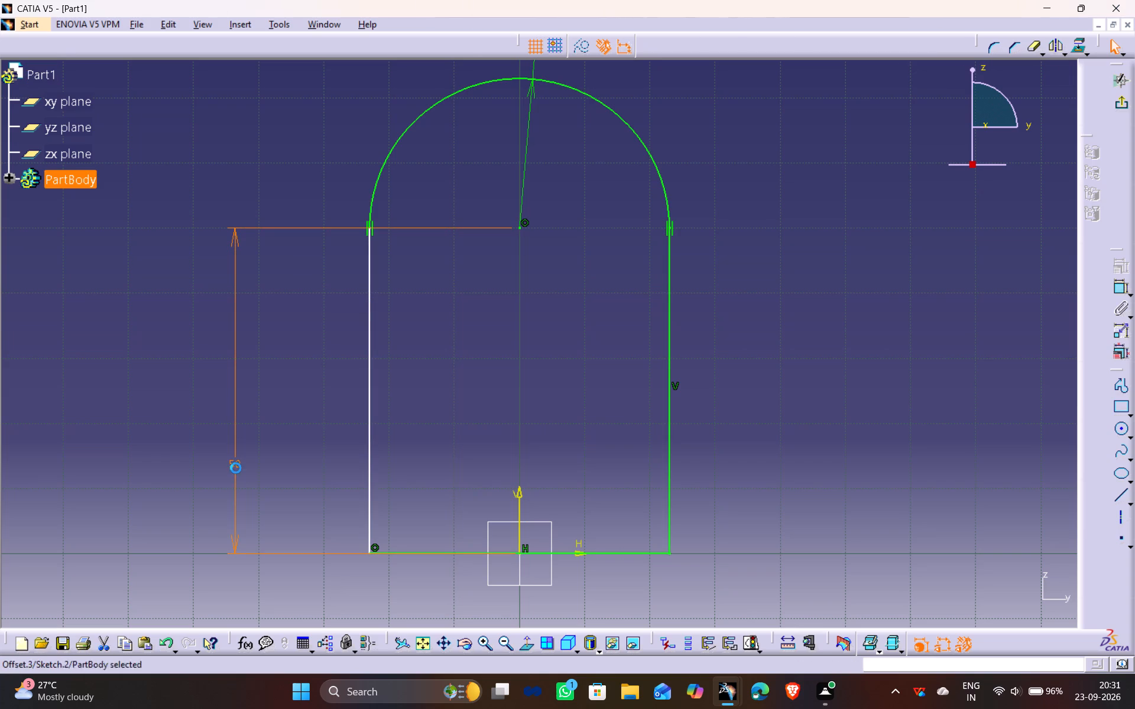
type("52")
key("Return")
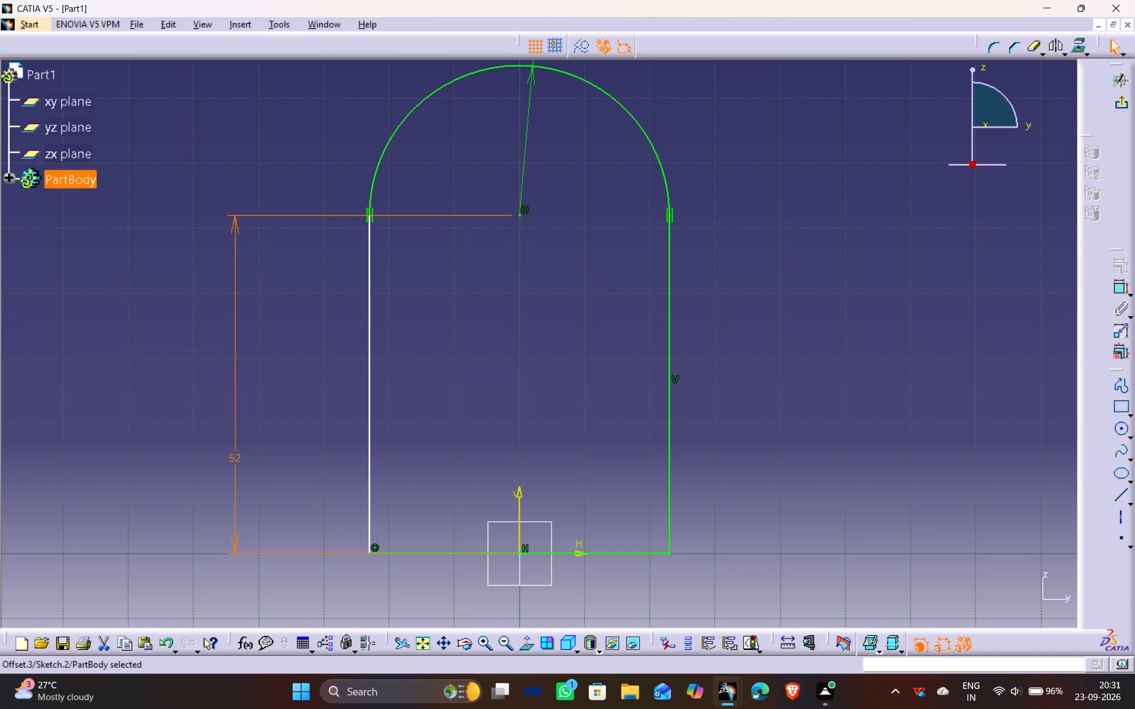
left_click(754, 283)
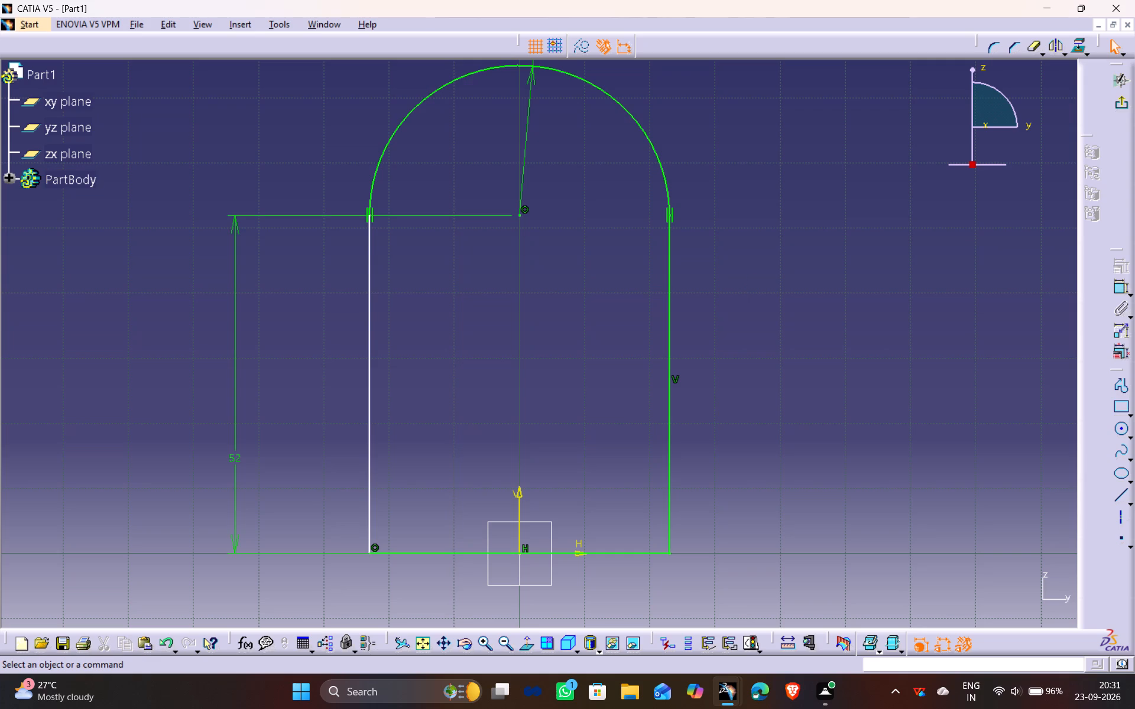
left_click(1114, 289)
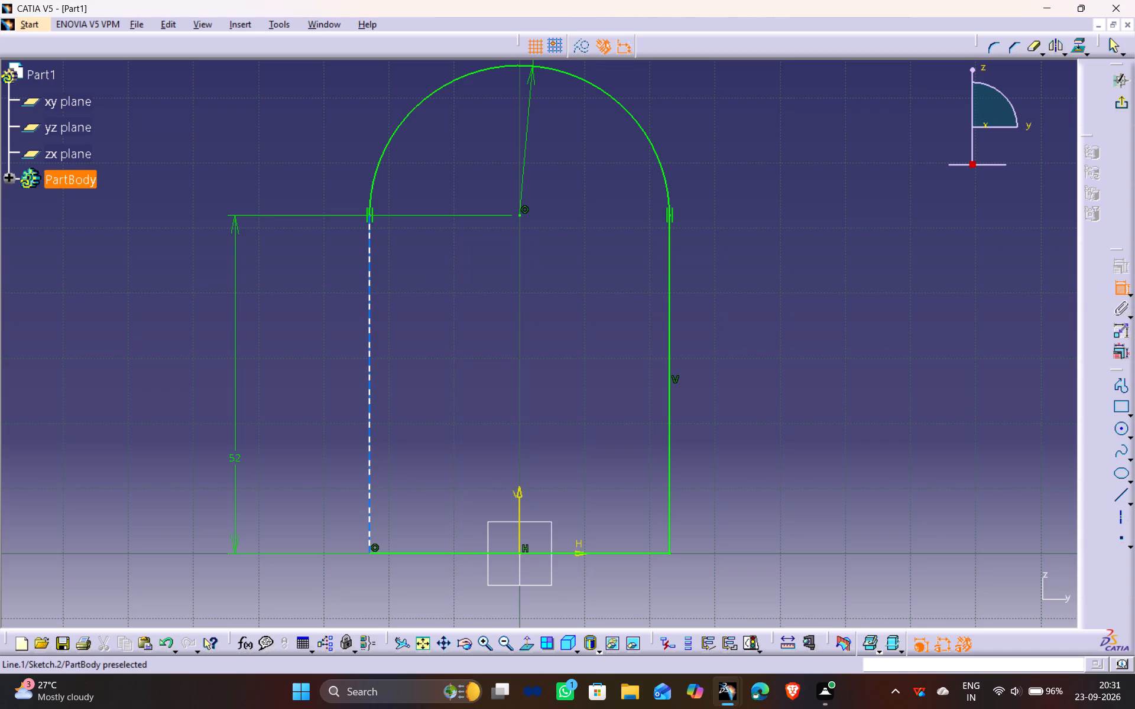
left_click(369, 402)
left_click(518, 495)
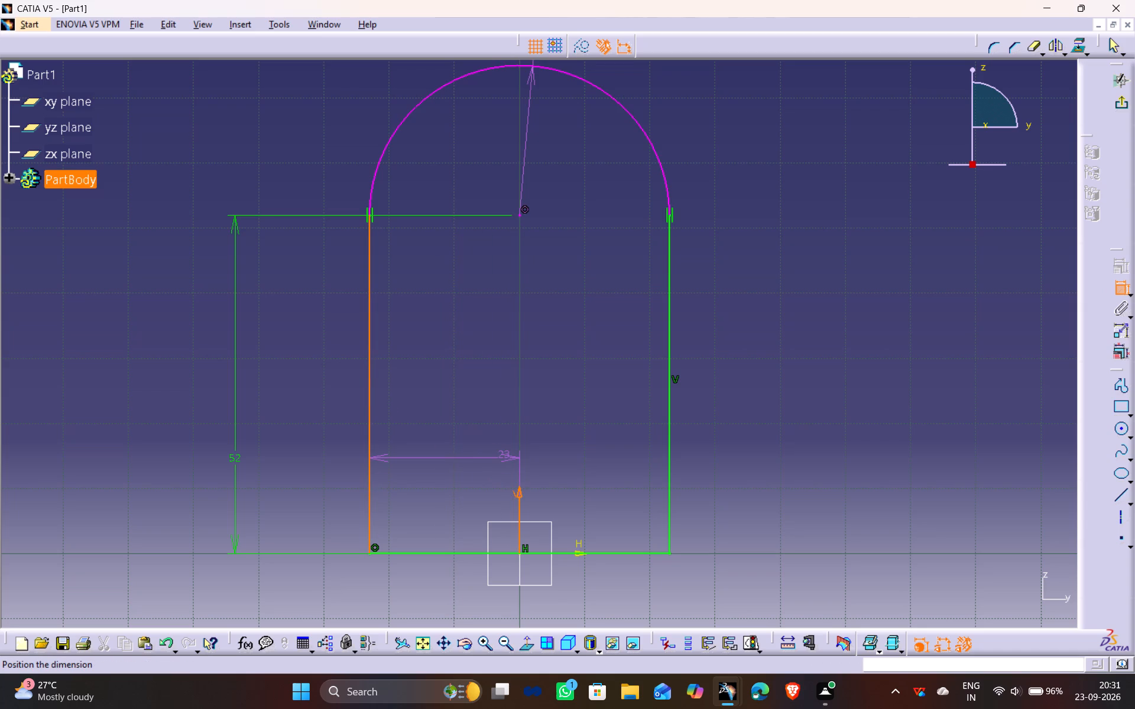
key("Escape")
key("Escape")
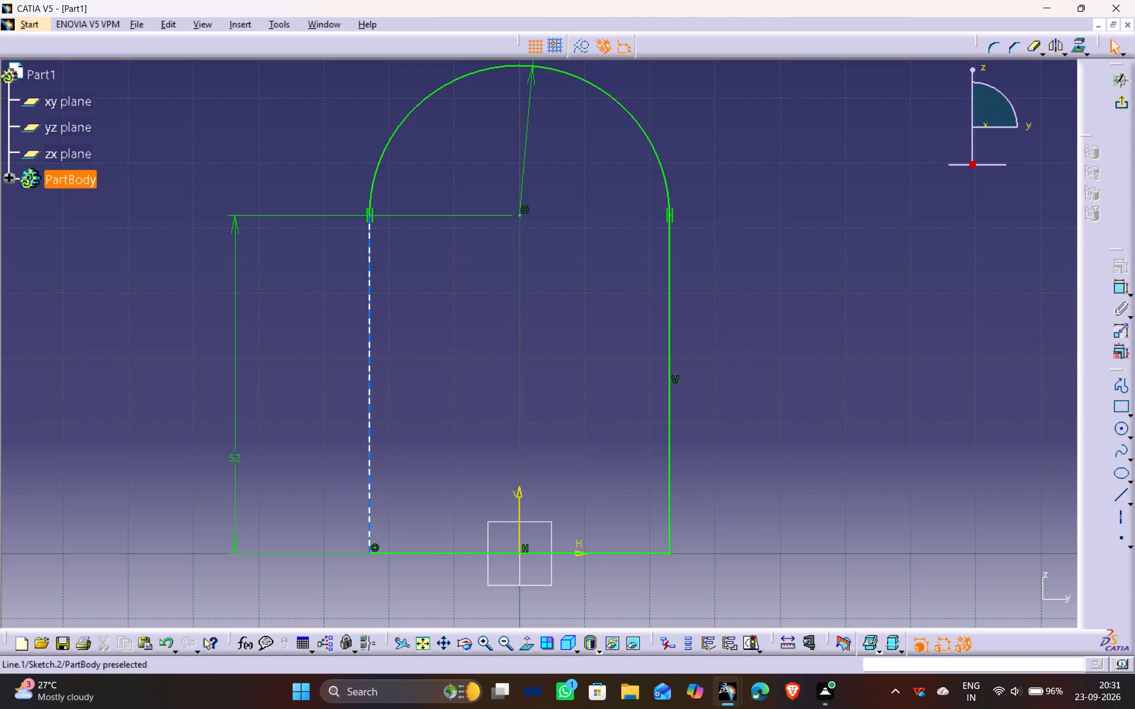
Constrain the base line's two endpoints symmetric about the vertical axis and exit the sketch.
left_click_drag(371, 541, 373, 516)
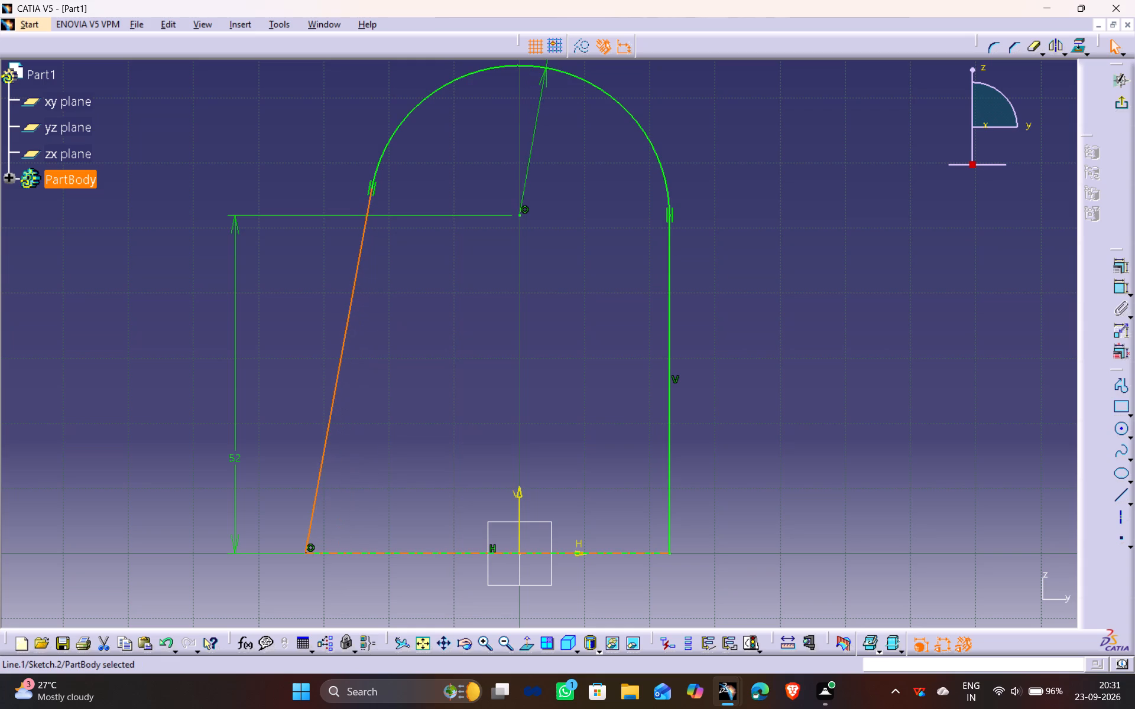
left_click(306, 552)
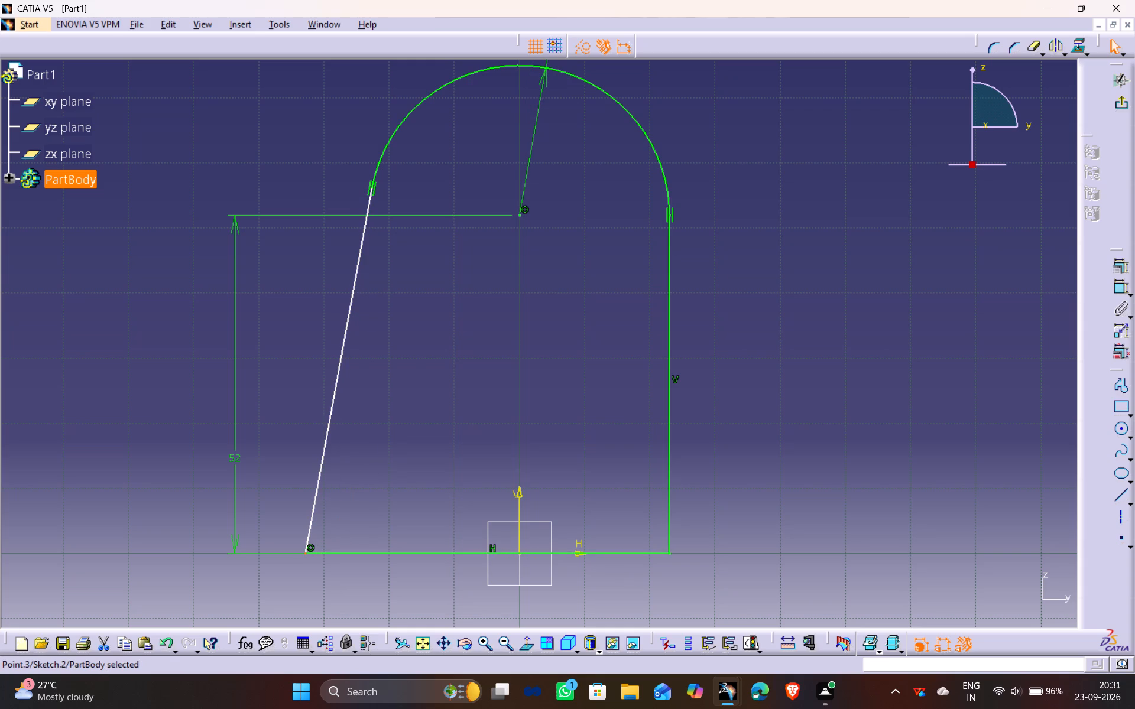
left_click(669, 554)
left_click(303, 554, "ctrl")
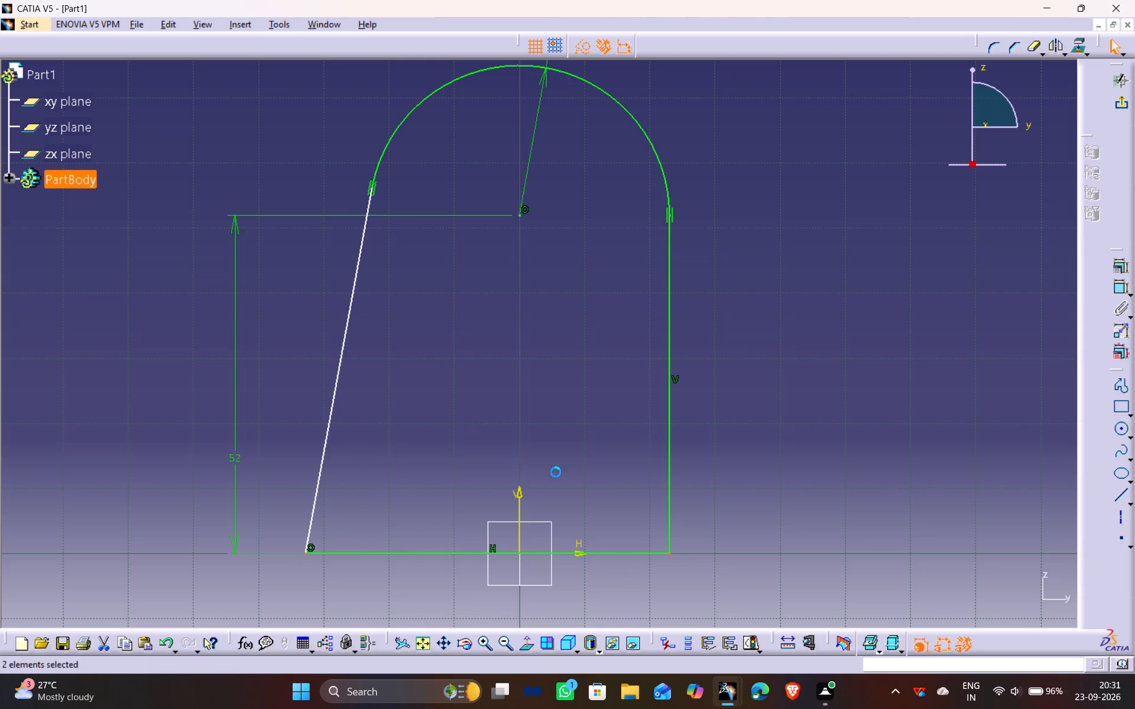
left_click(1124, 261)
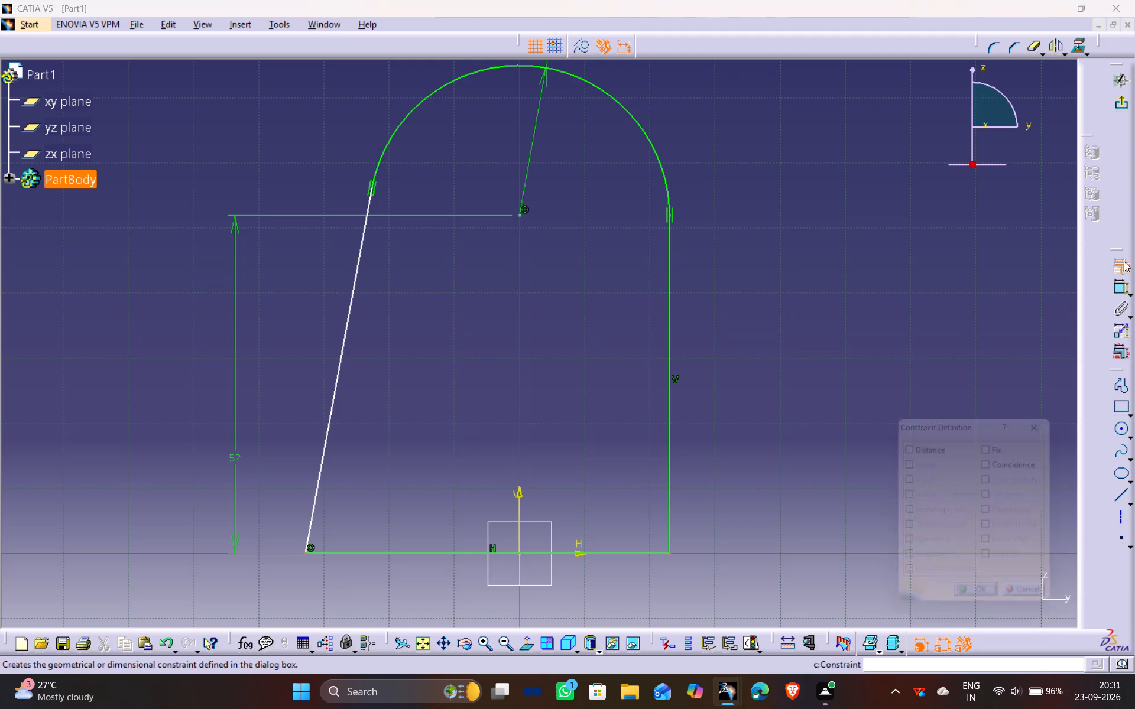
left_click(1056, 410)
left_click(1046, 421)
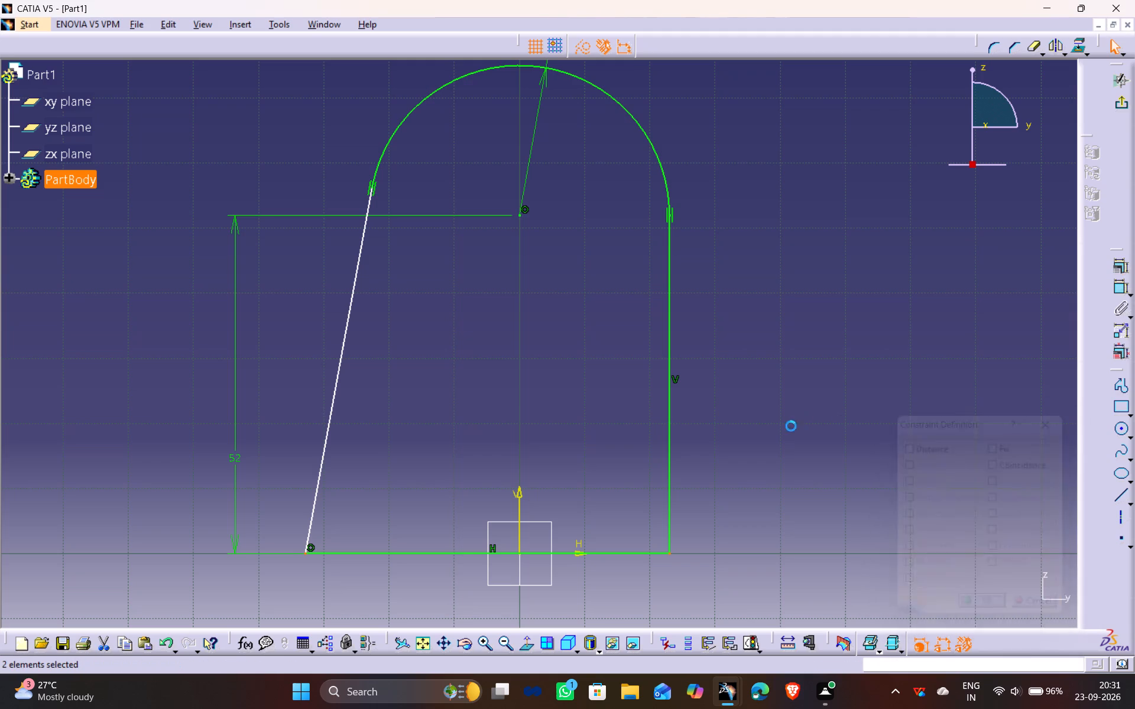
left_click(518, 492, "ctrl")
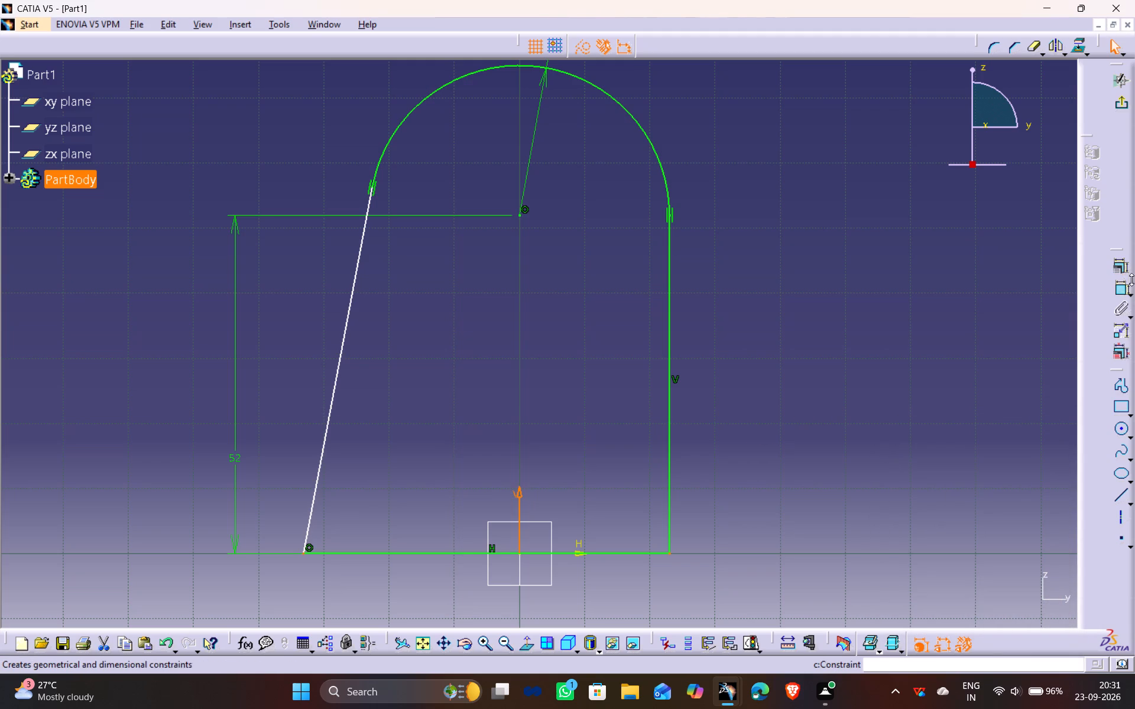
left_click(1118, 266)
left_click(942, 547)
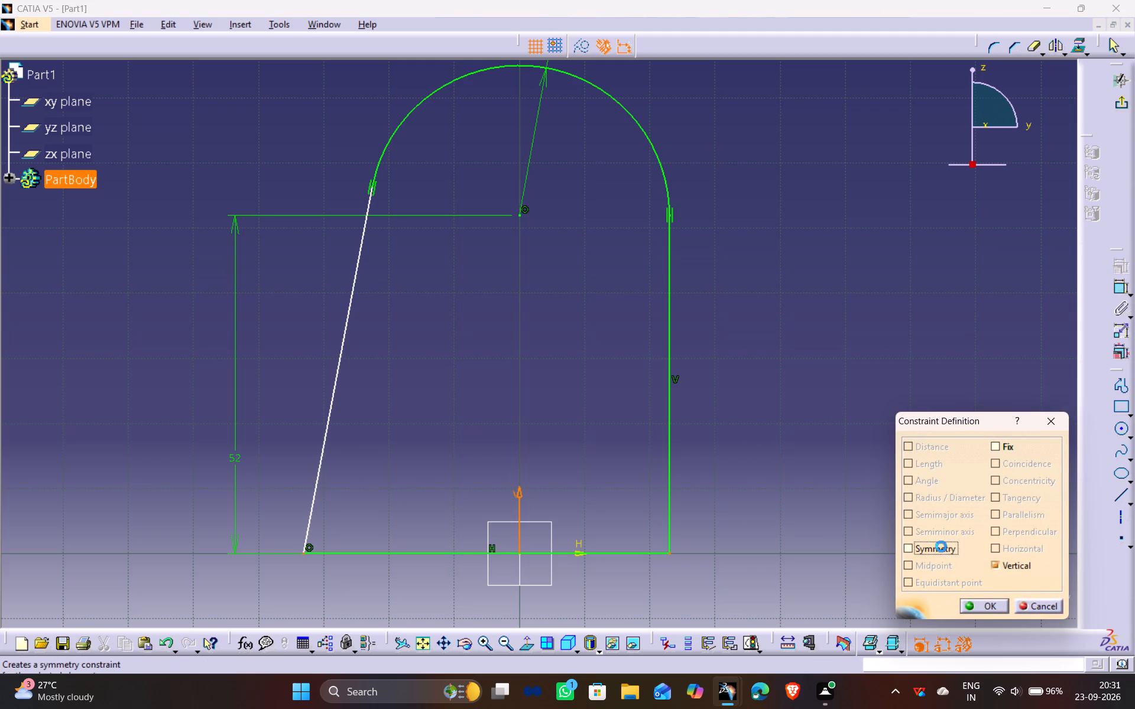
left_click(985, 603)
left_click(738, 441)
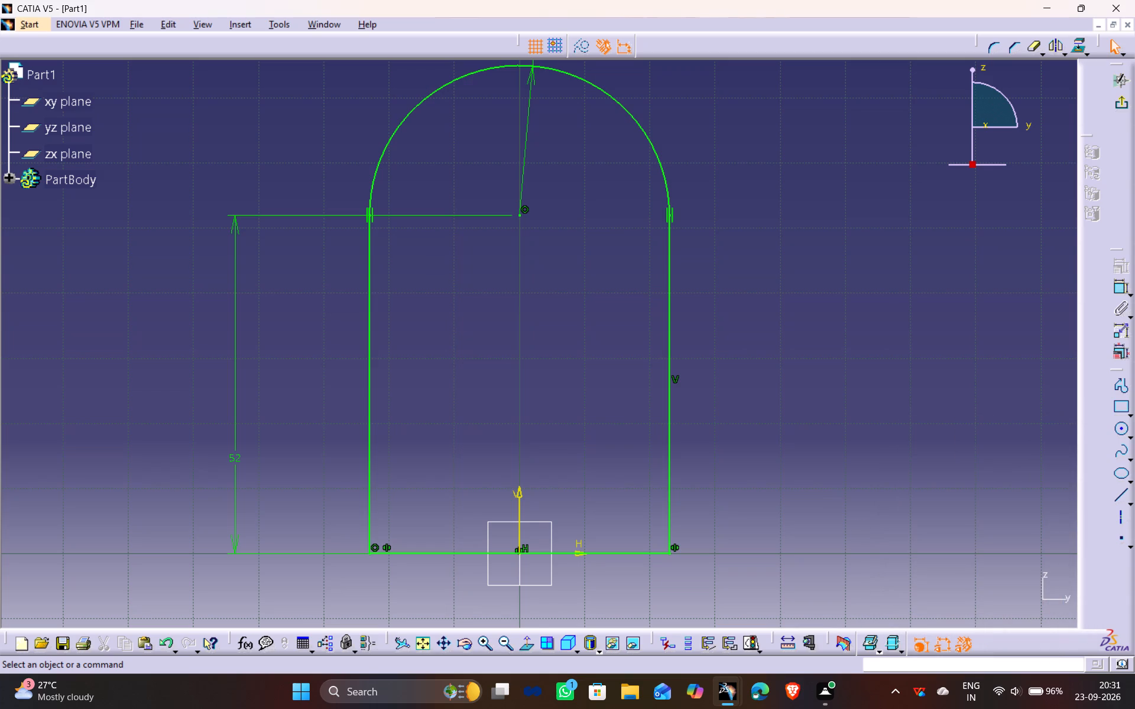
left_click(1120, 111)
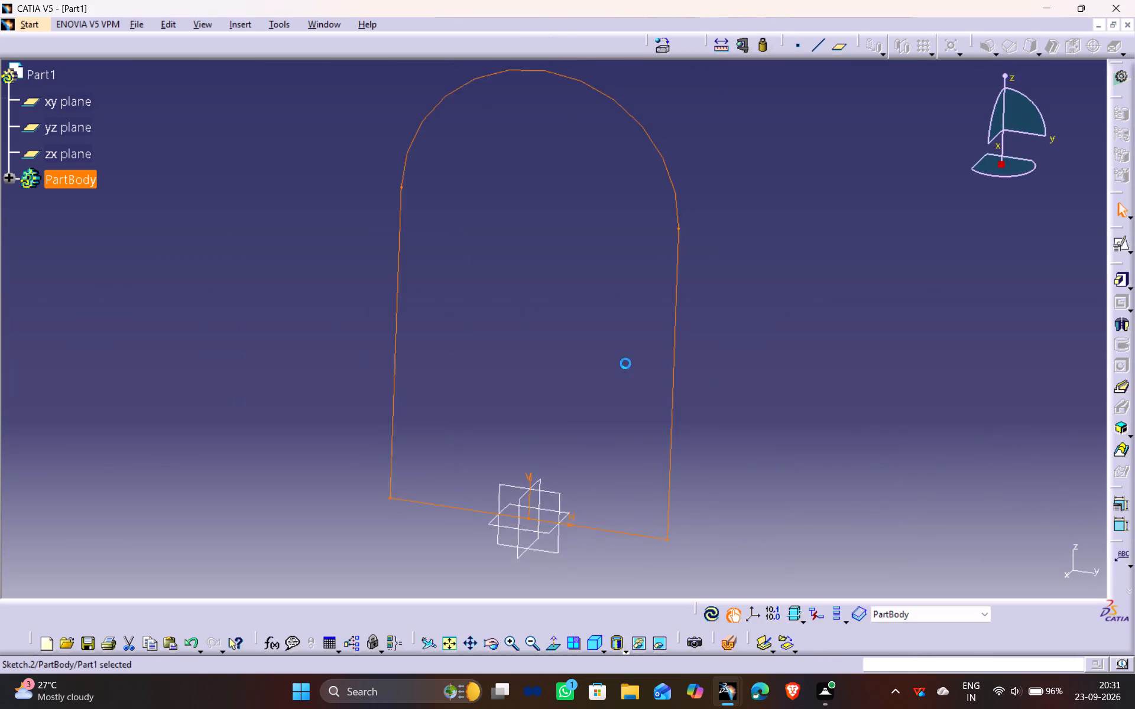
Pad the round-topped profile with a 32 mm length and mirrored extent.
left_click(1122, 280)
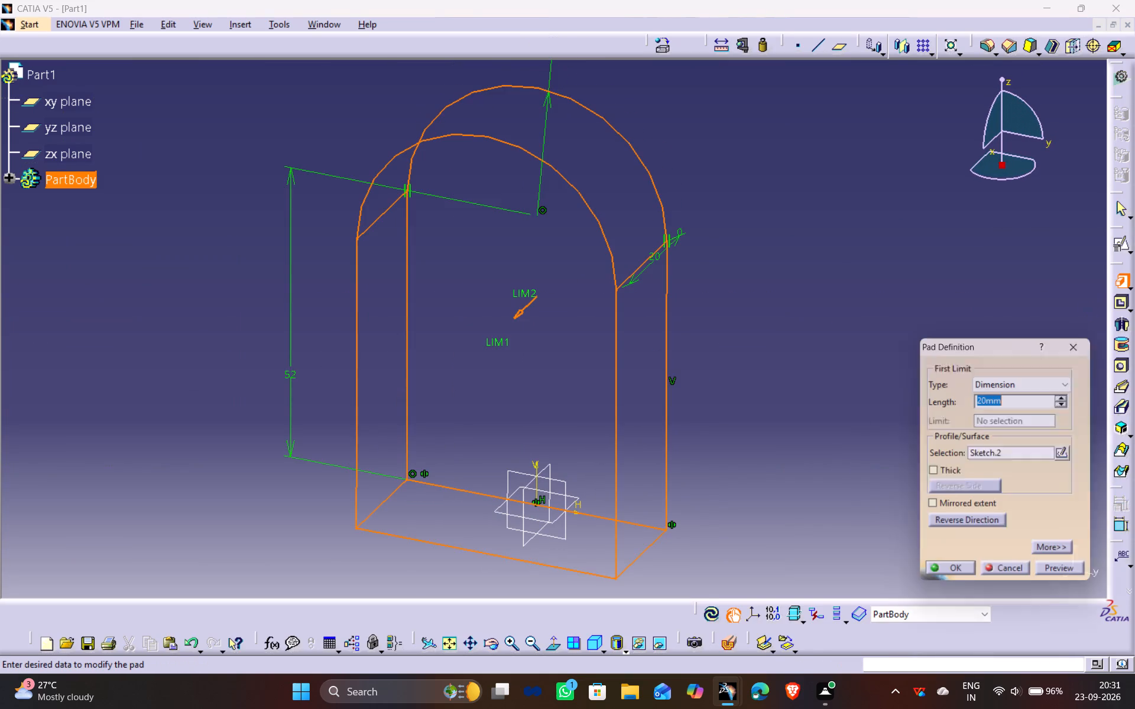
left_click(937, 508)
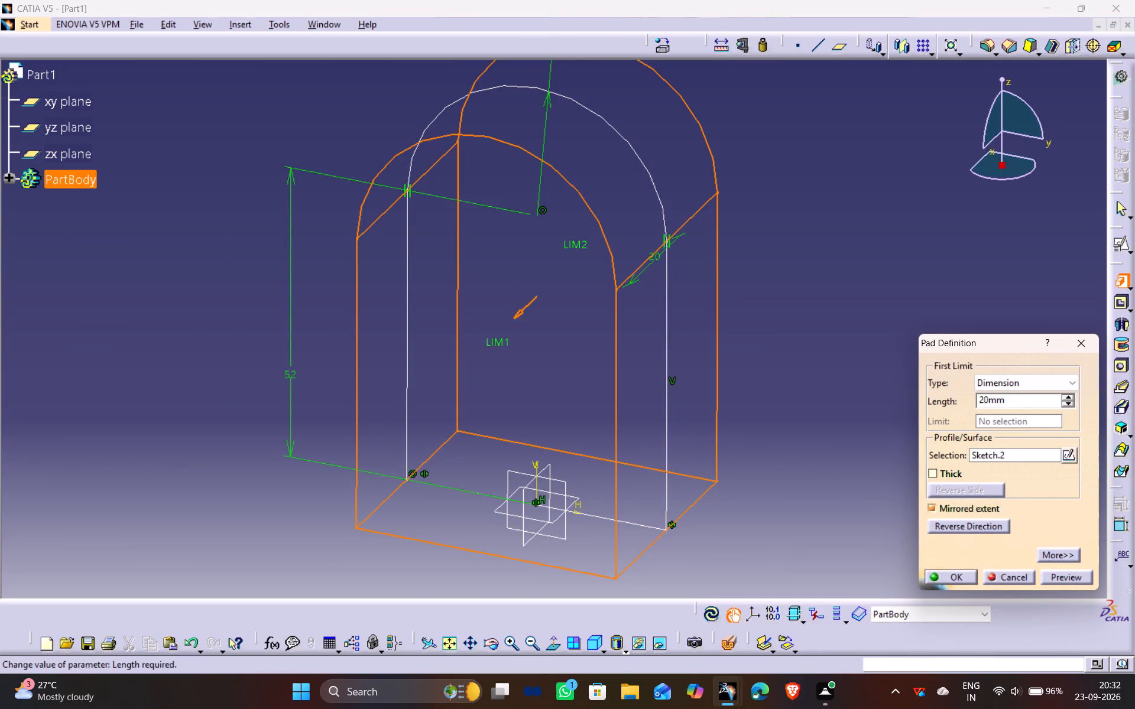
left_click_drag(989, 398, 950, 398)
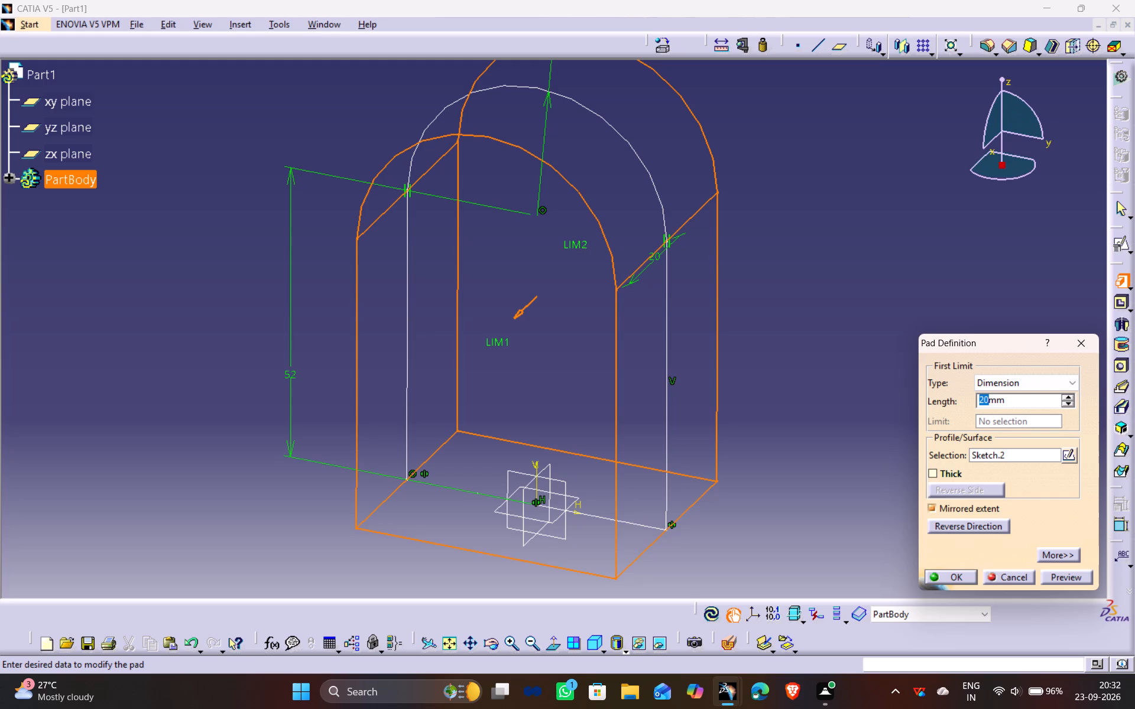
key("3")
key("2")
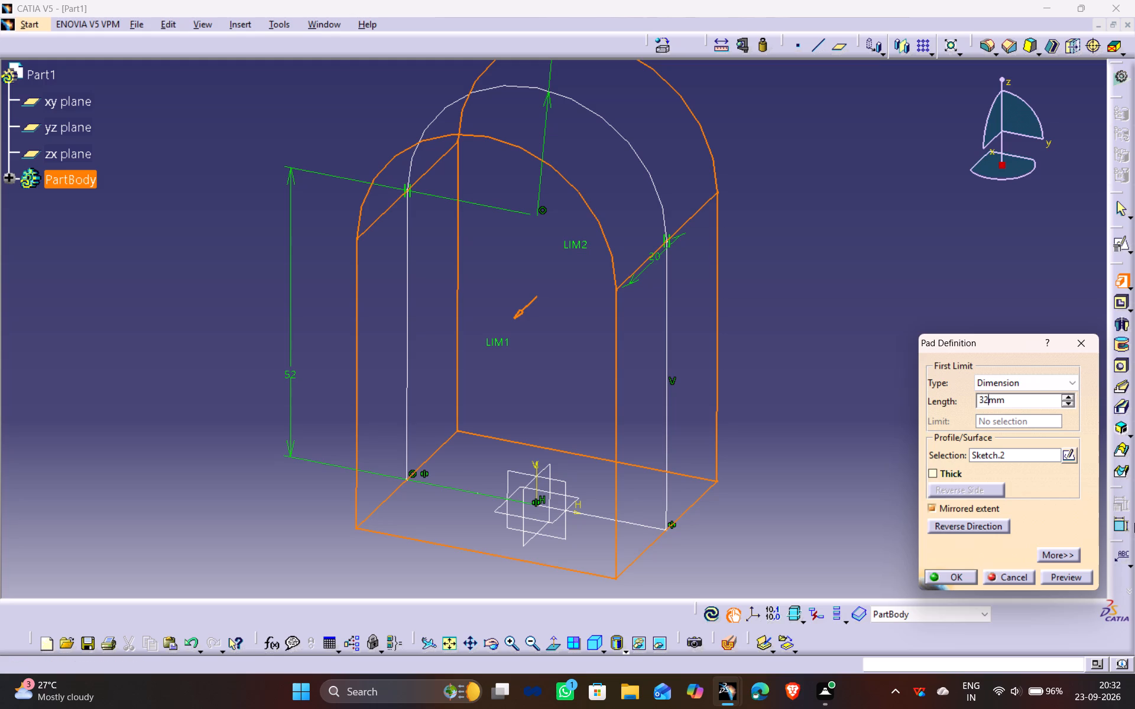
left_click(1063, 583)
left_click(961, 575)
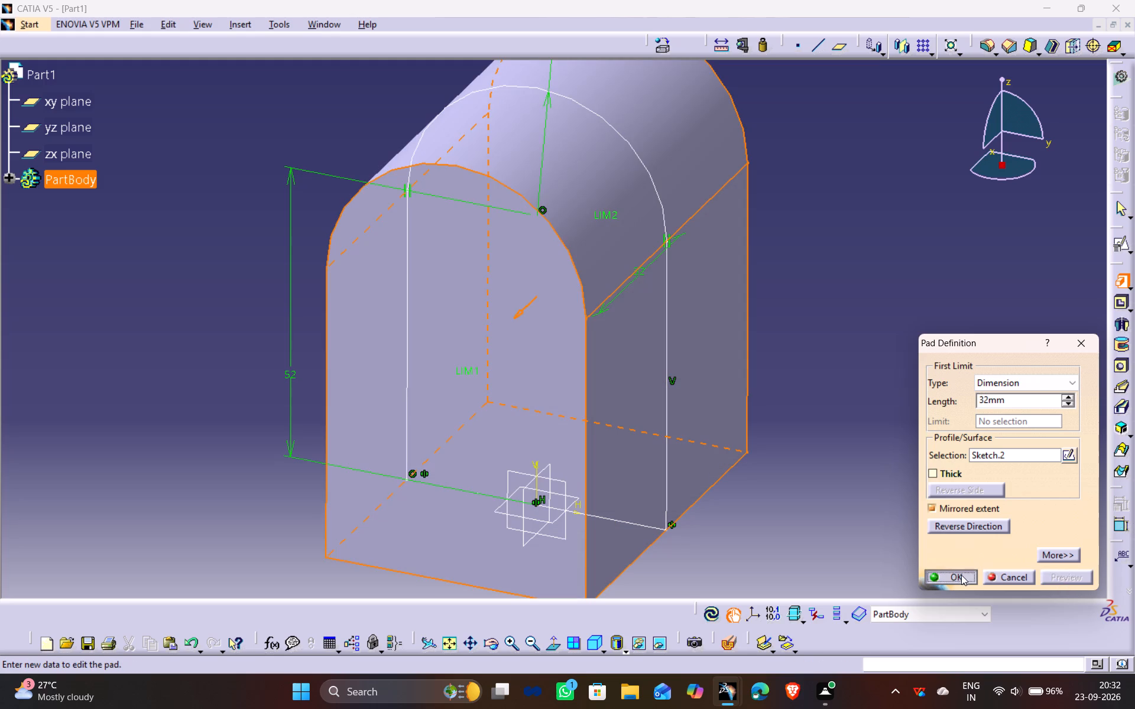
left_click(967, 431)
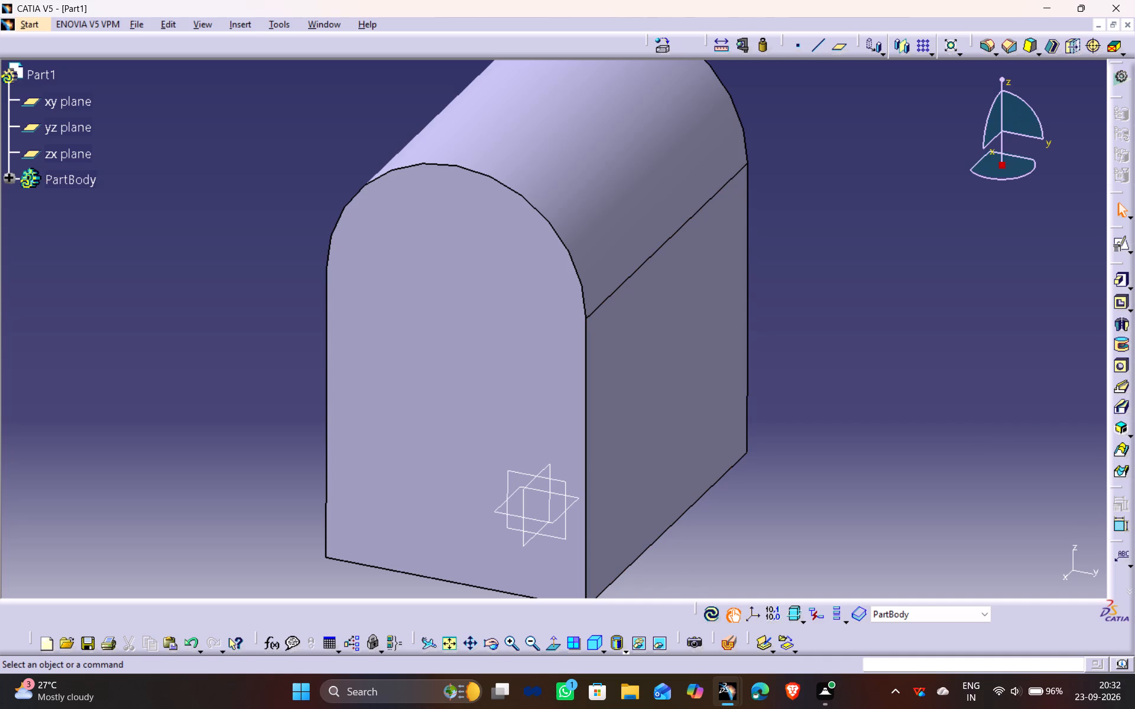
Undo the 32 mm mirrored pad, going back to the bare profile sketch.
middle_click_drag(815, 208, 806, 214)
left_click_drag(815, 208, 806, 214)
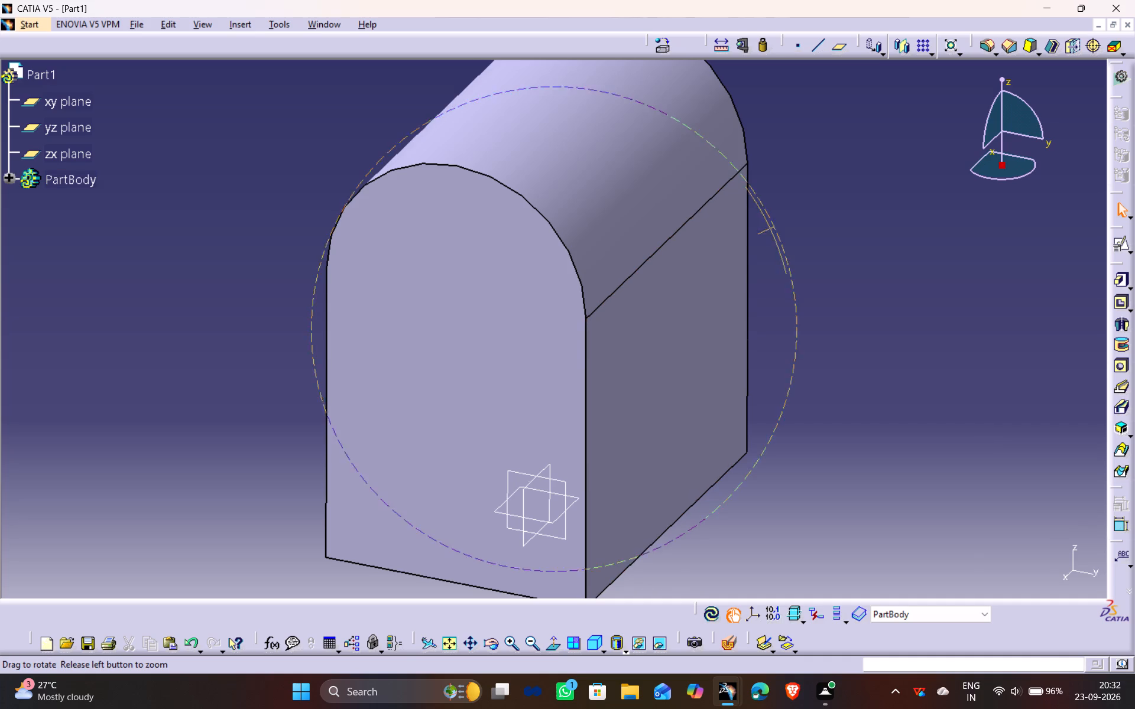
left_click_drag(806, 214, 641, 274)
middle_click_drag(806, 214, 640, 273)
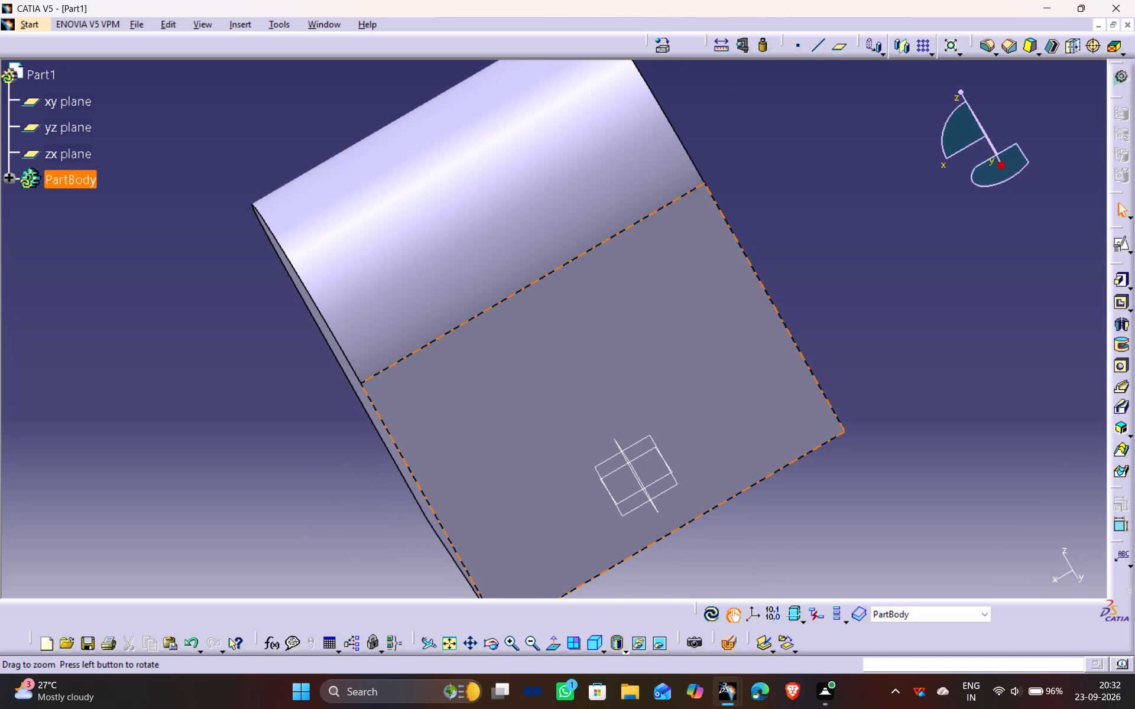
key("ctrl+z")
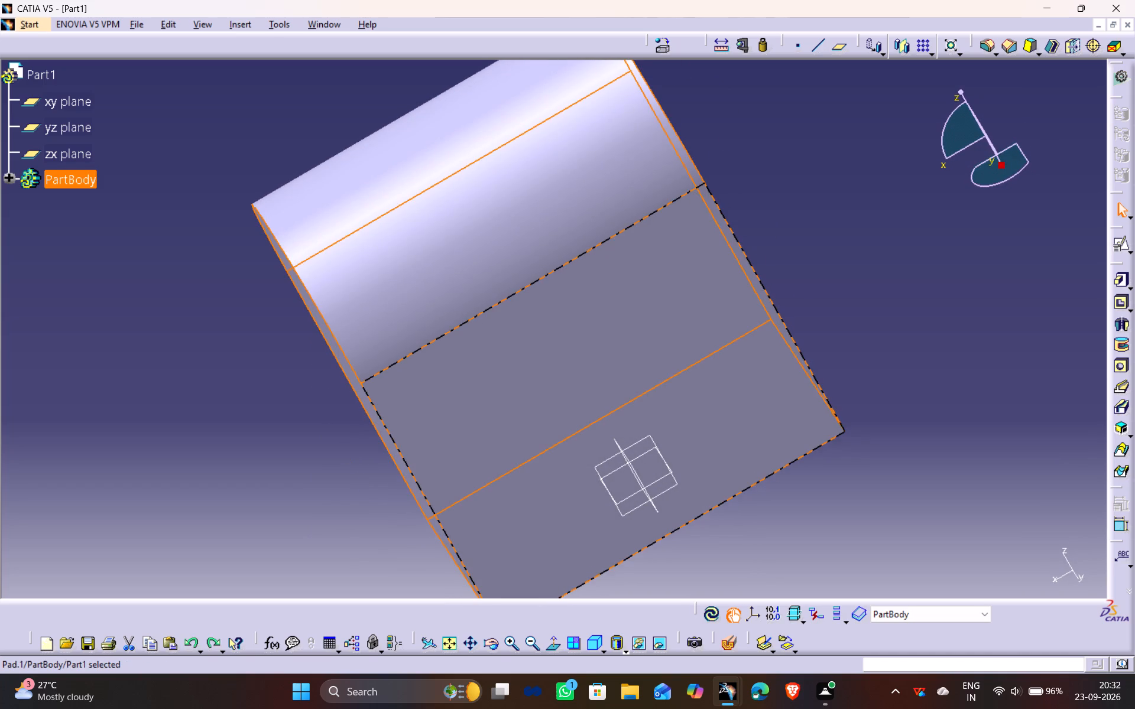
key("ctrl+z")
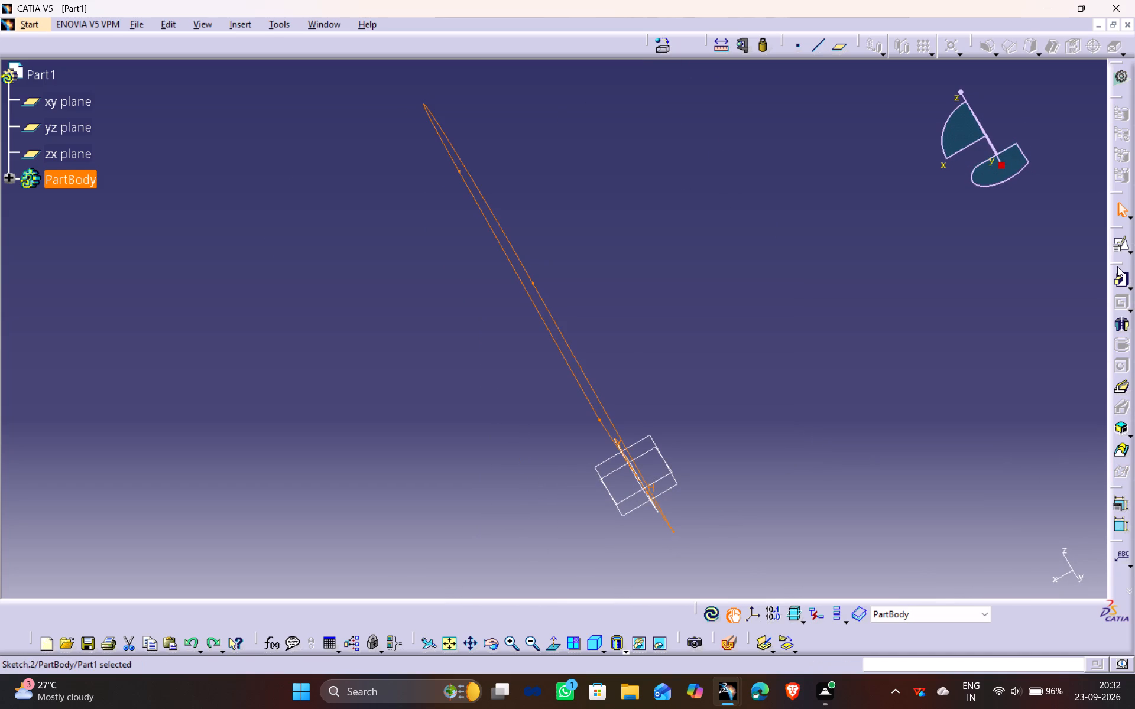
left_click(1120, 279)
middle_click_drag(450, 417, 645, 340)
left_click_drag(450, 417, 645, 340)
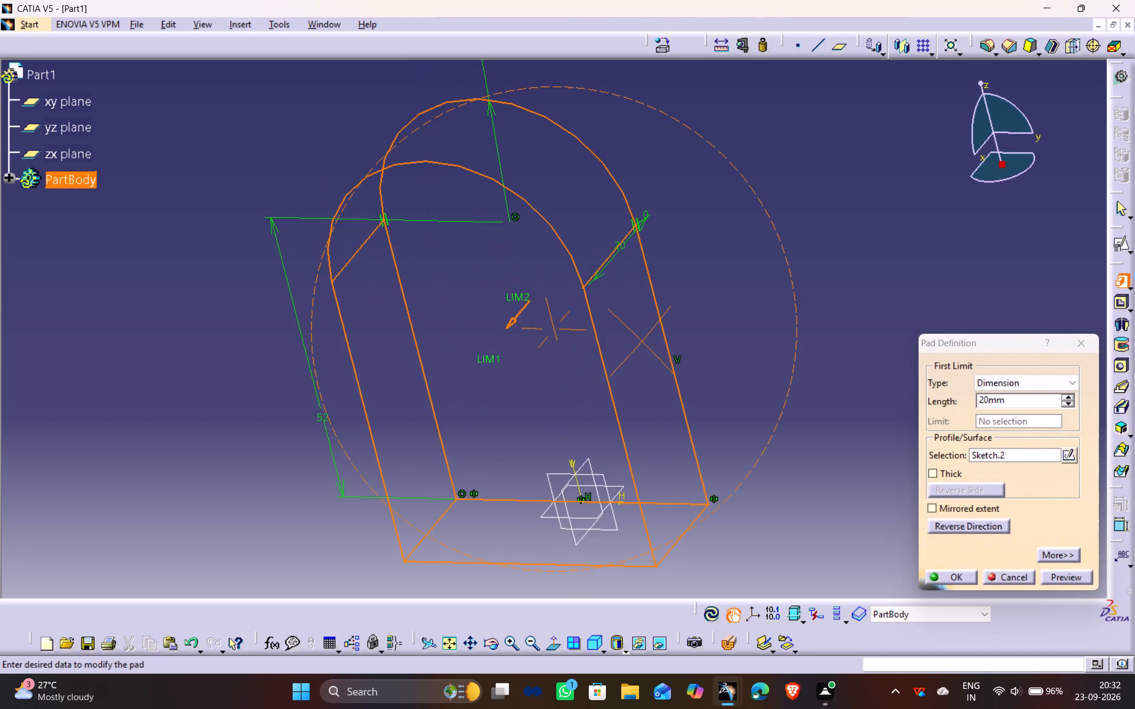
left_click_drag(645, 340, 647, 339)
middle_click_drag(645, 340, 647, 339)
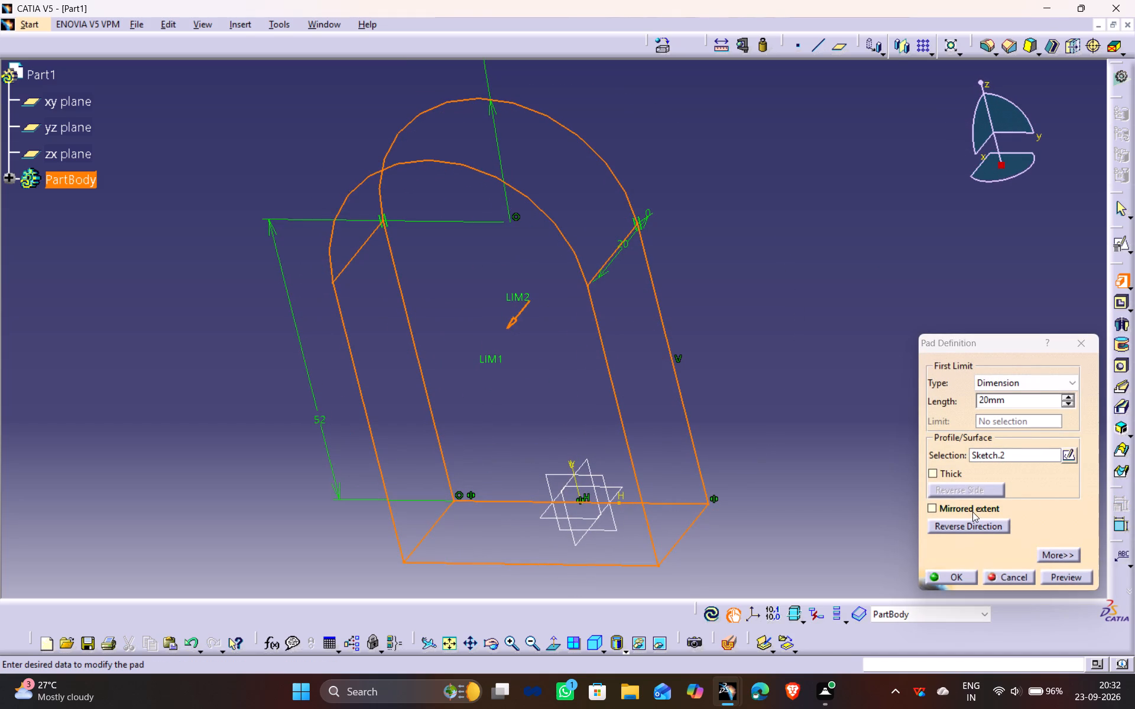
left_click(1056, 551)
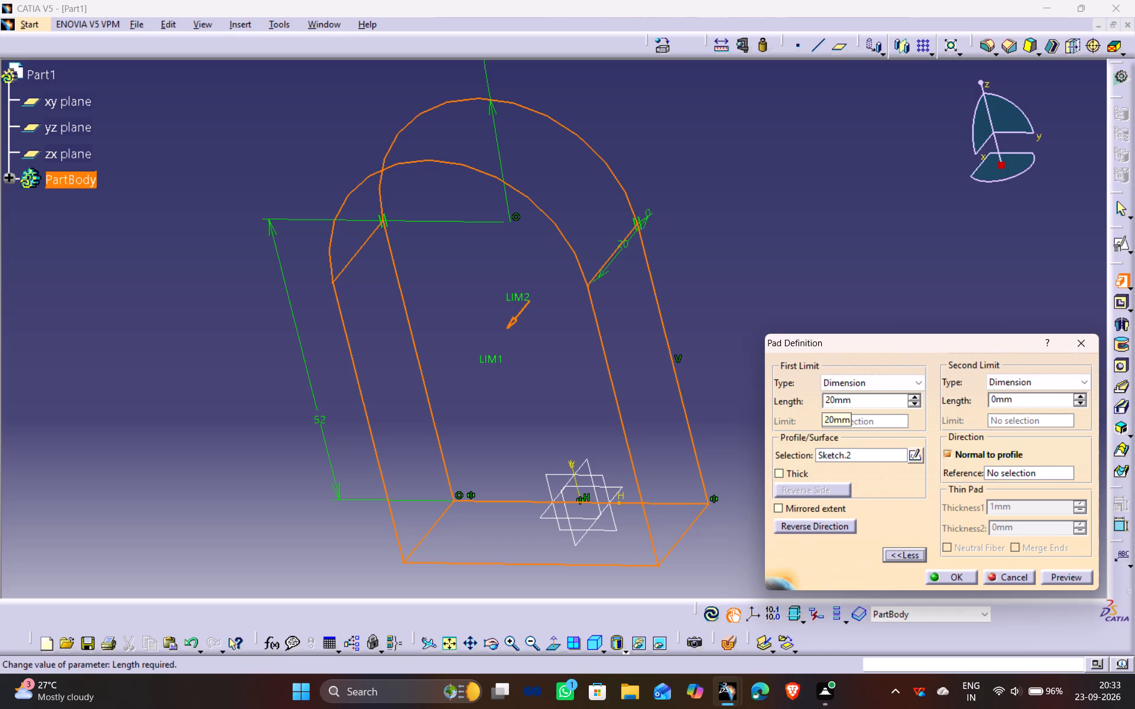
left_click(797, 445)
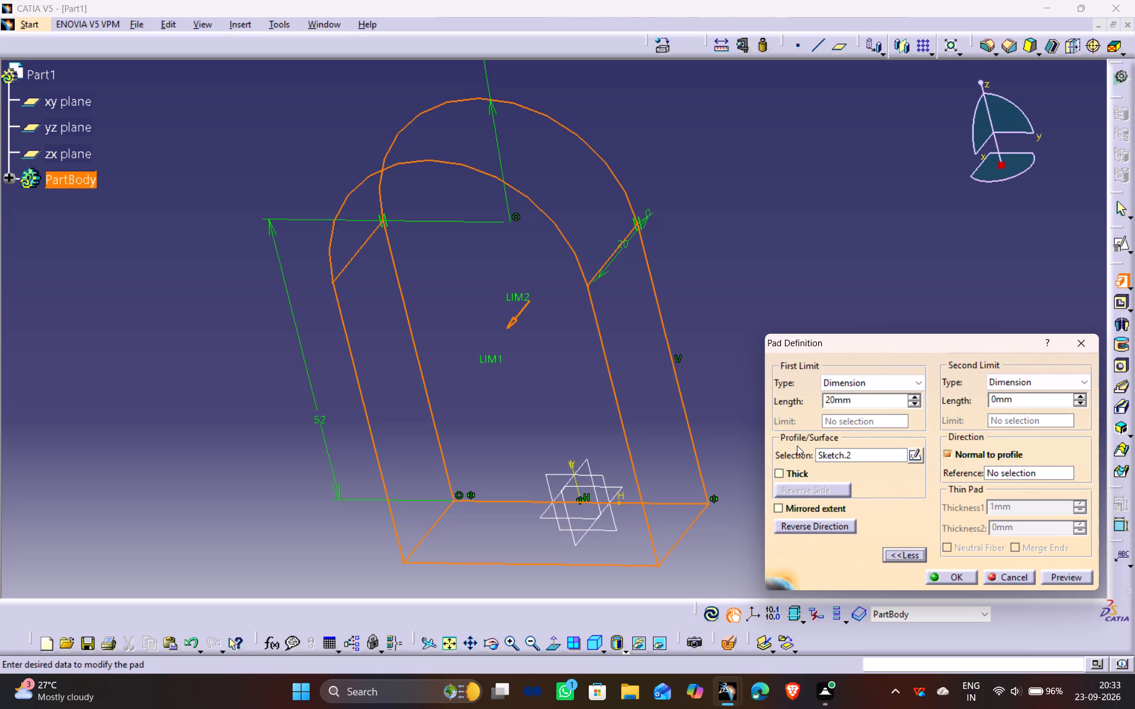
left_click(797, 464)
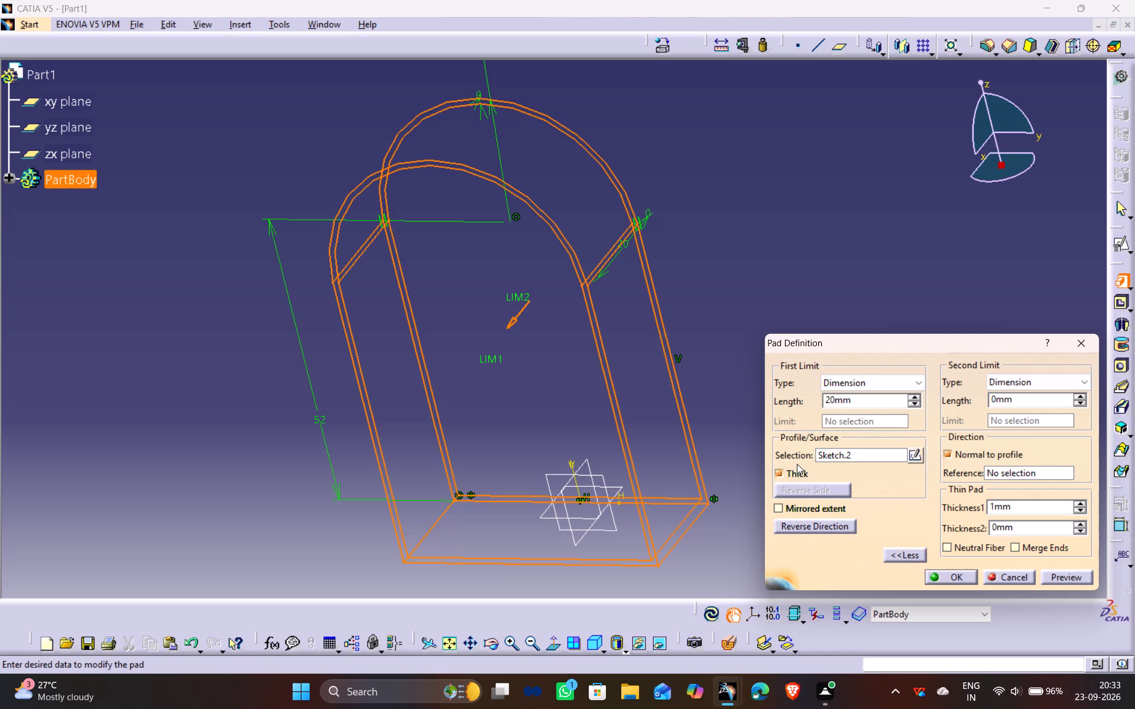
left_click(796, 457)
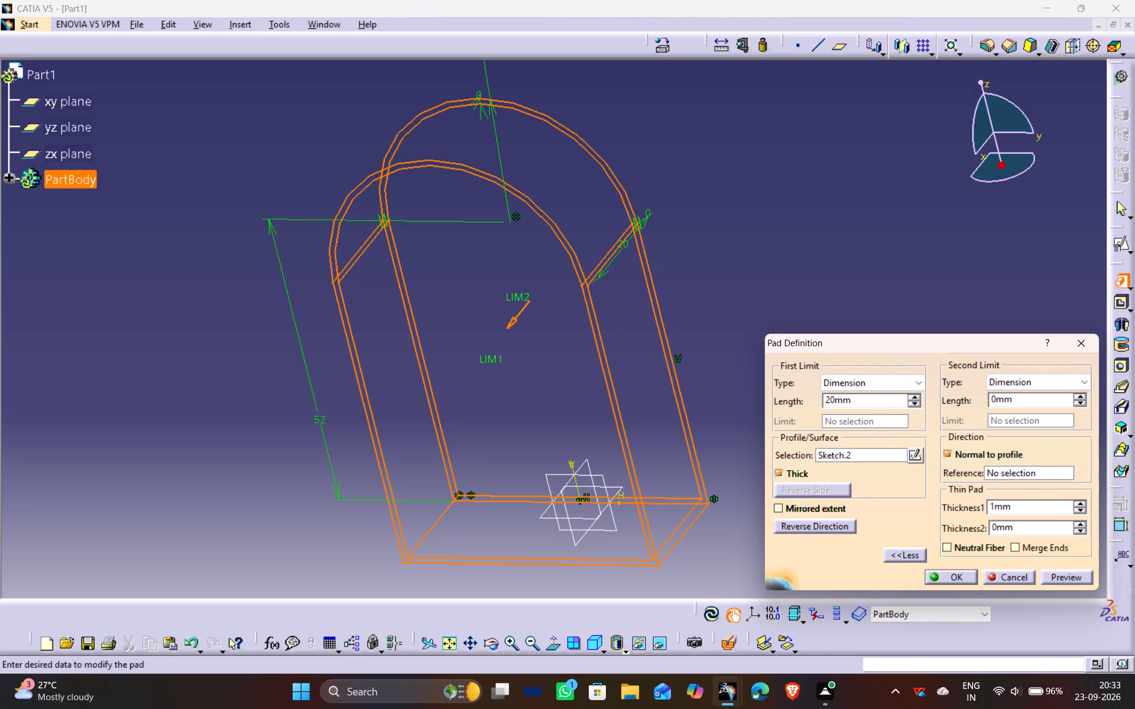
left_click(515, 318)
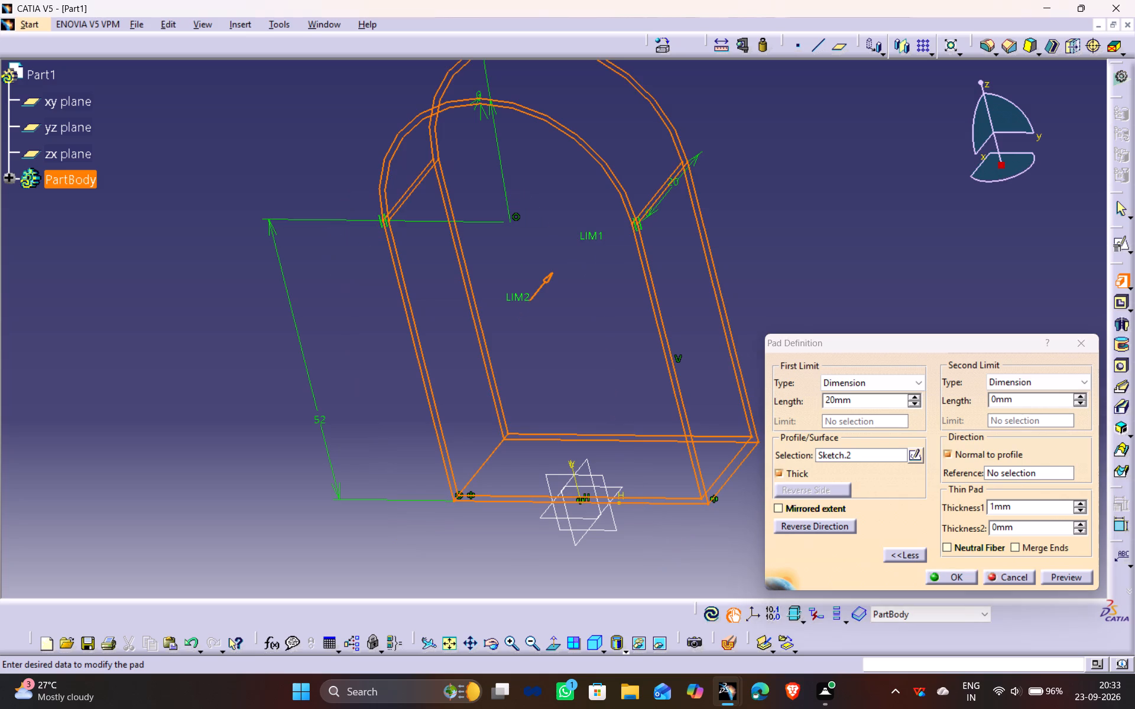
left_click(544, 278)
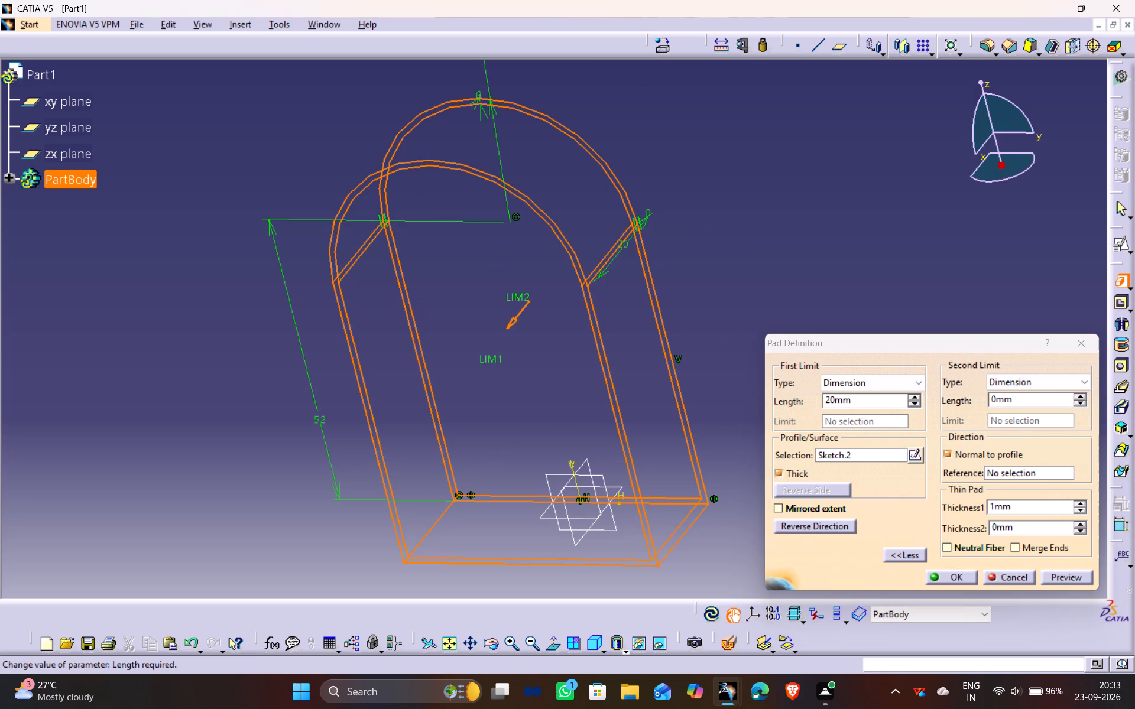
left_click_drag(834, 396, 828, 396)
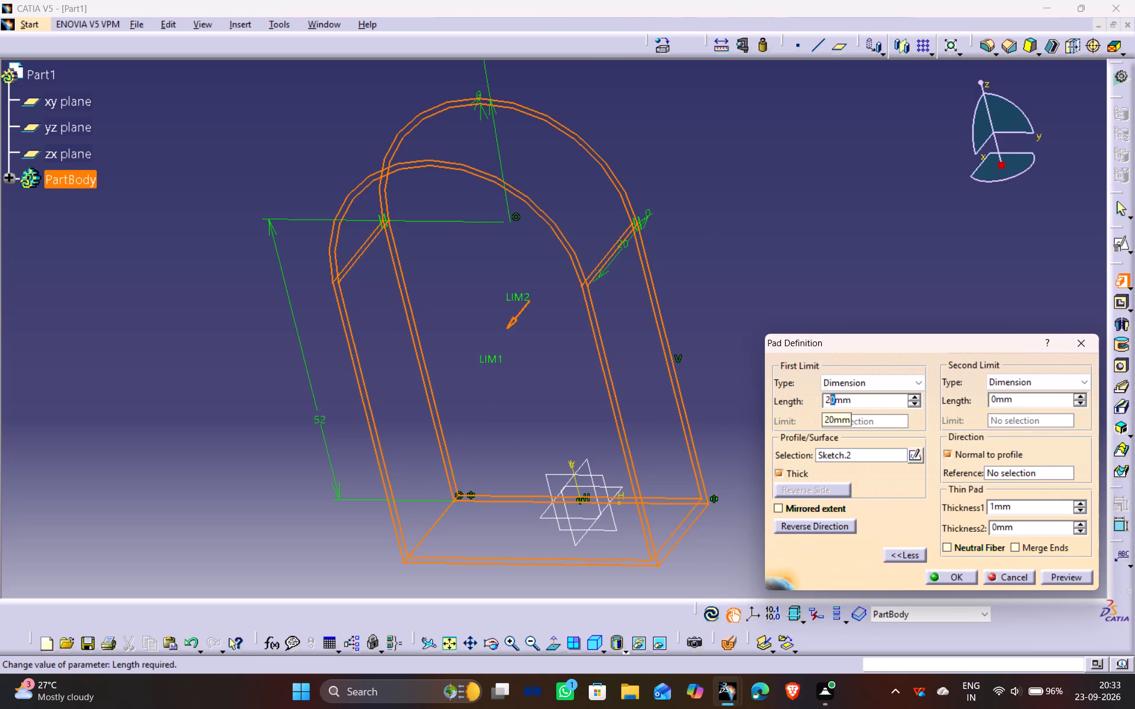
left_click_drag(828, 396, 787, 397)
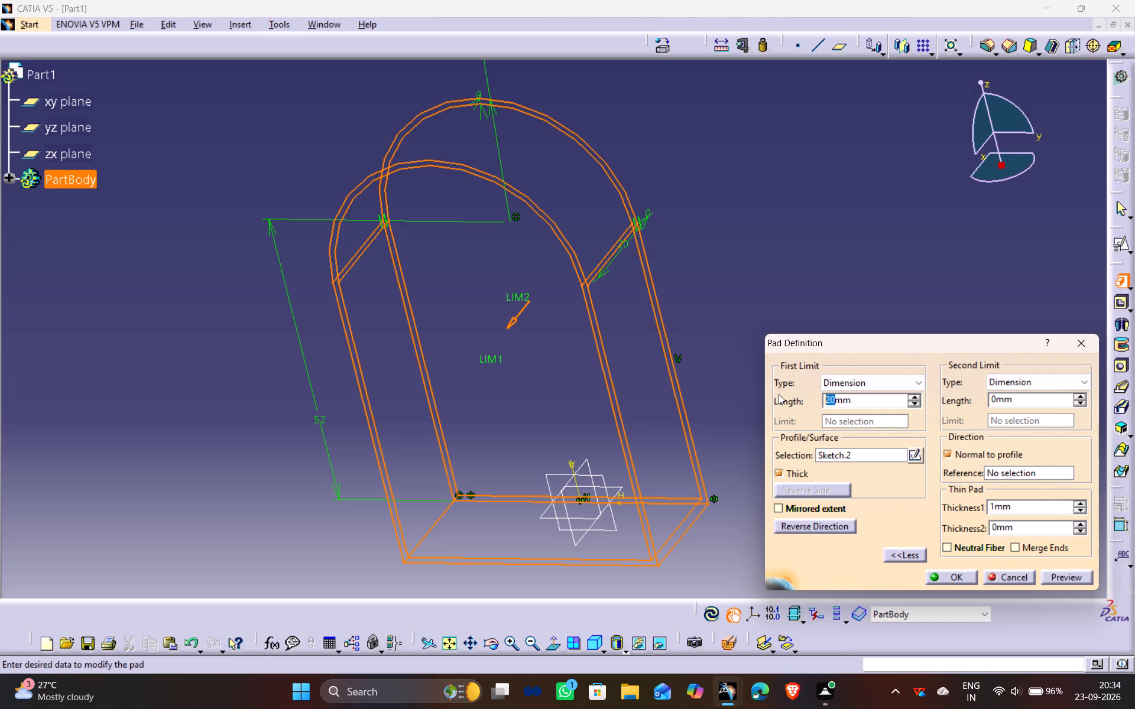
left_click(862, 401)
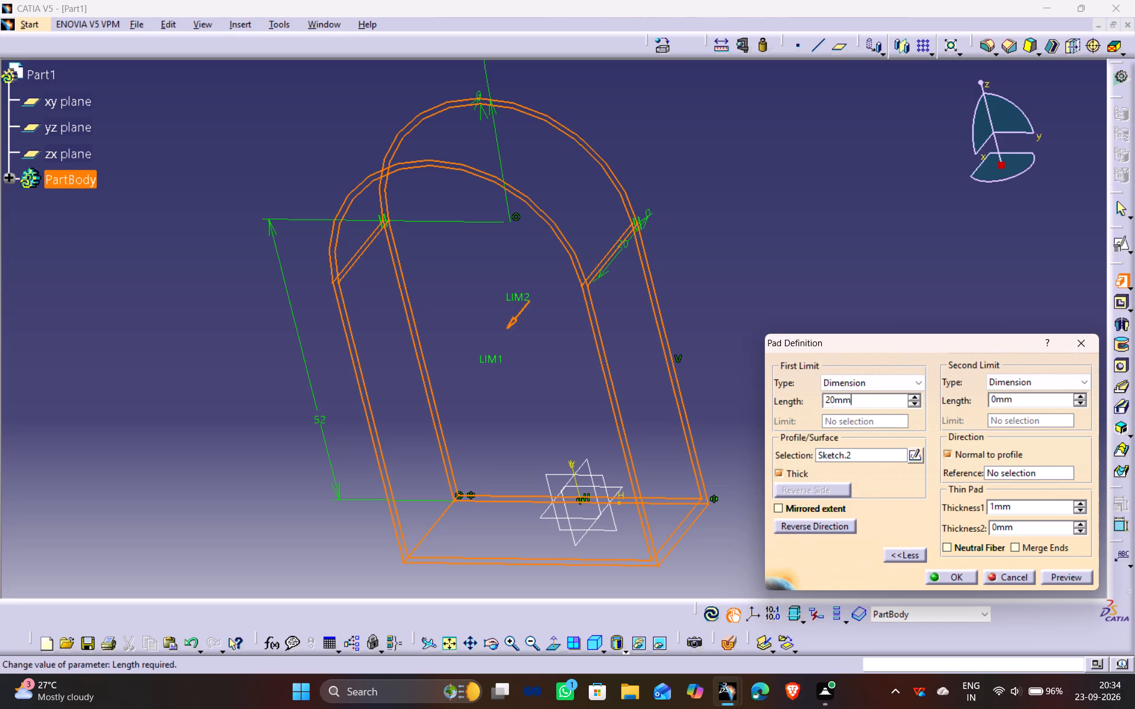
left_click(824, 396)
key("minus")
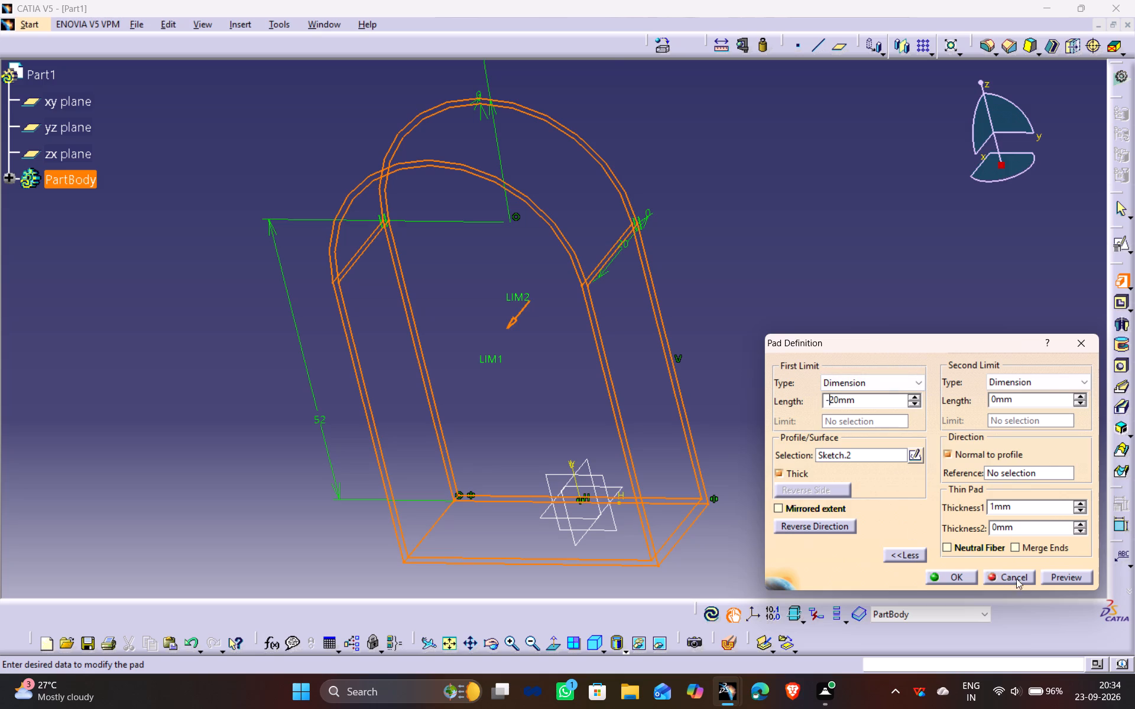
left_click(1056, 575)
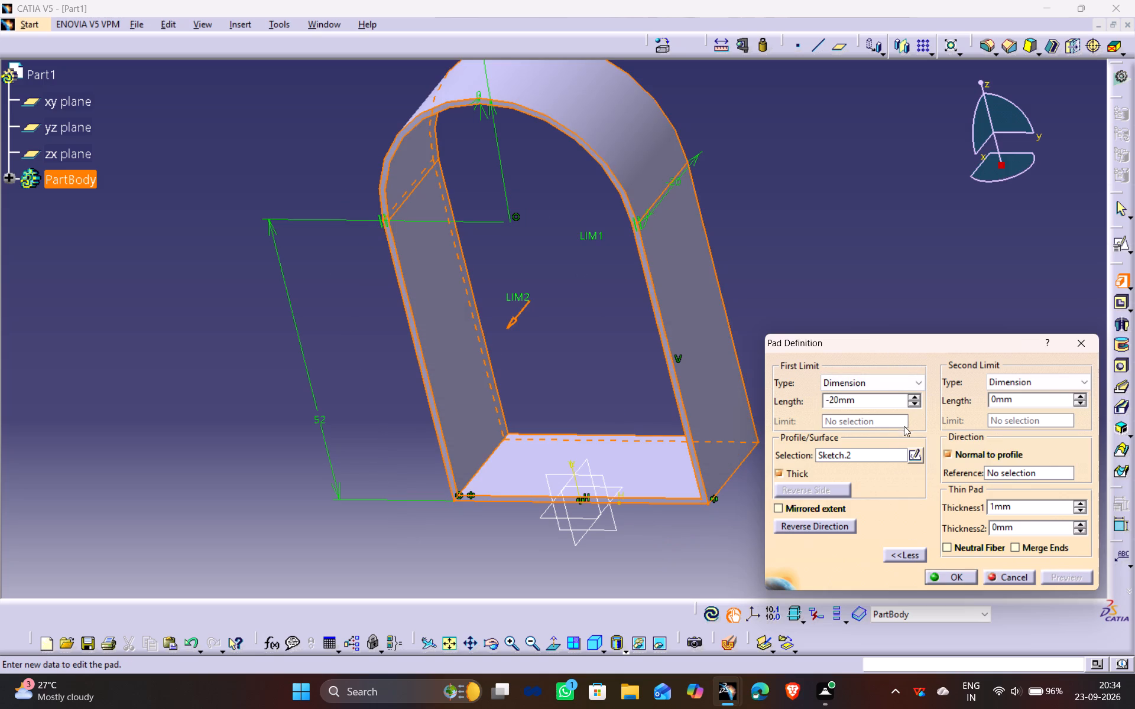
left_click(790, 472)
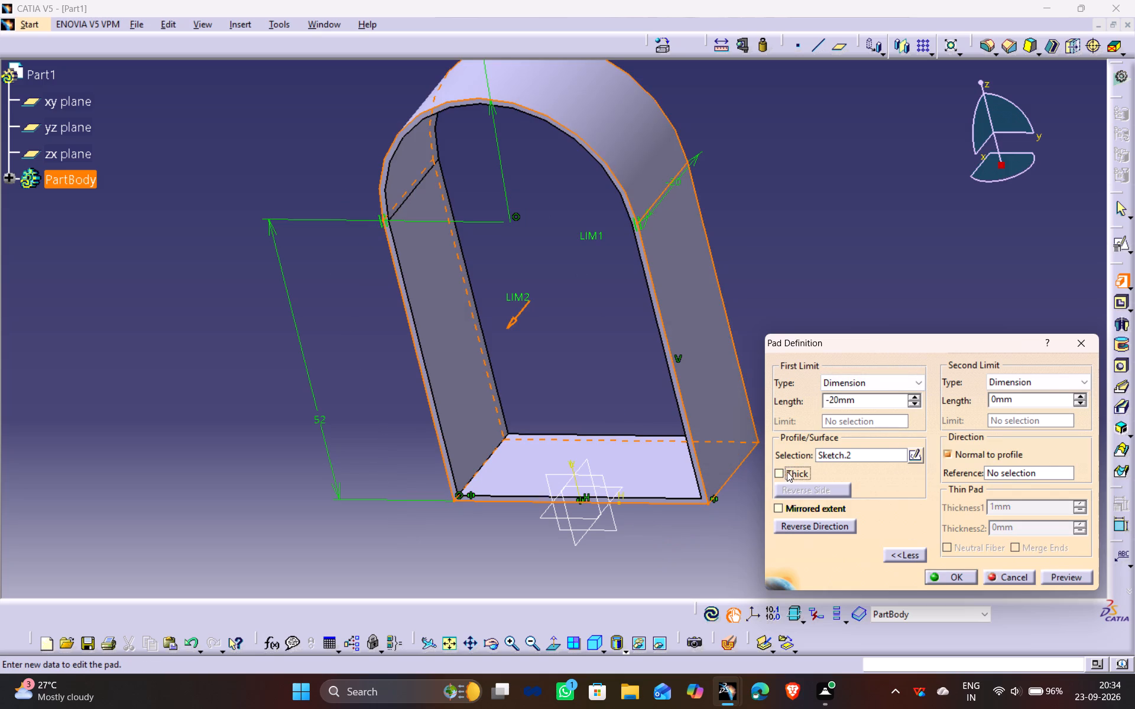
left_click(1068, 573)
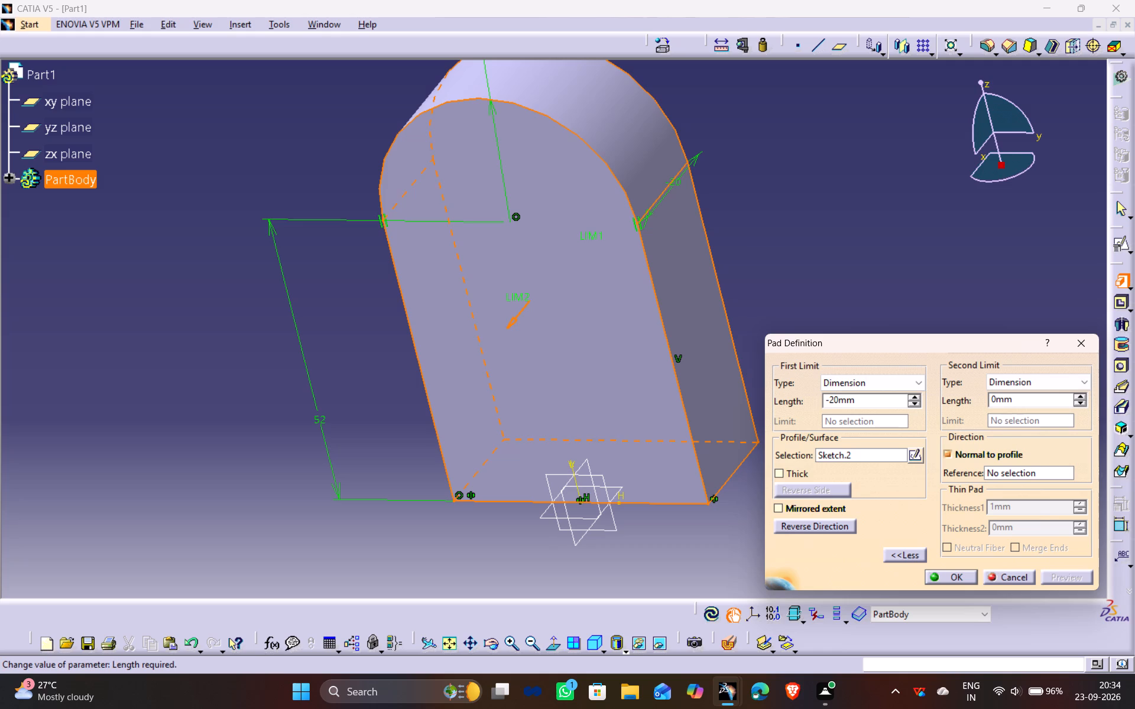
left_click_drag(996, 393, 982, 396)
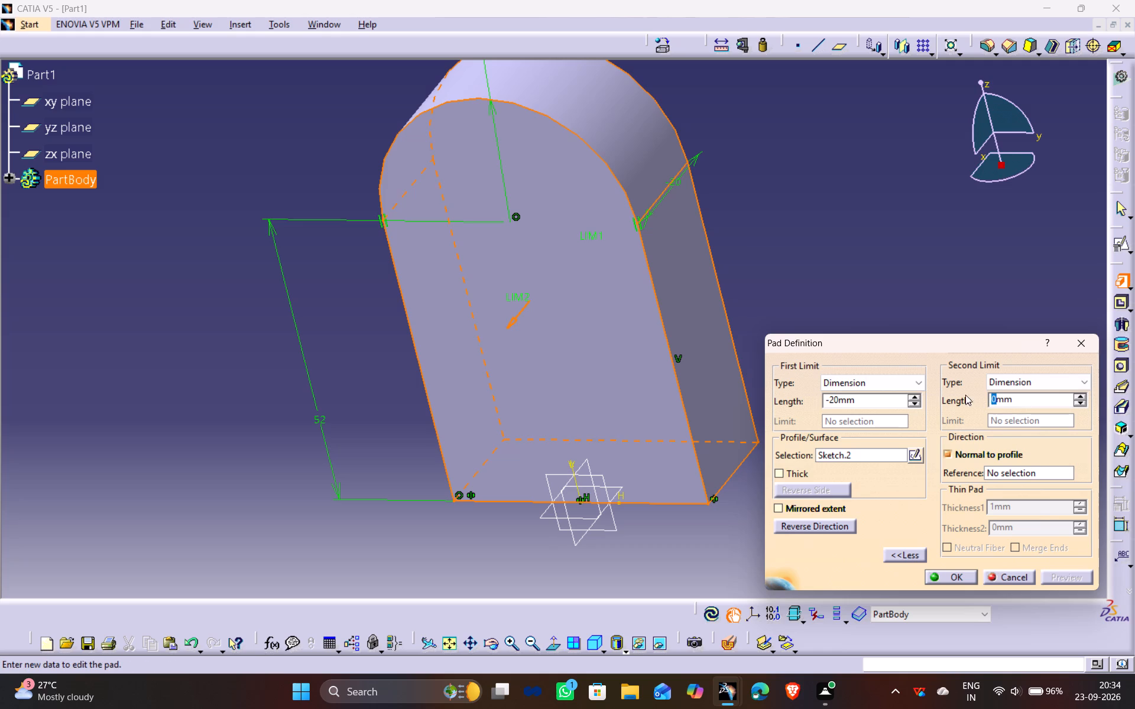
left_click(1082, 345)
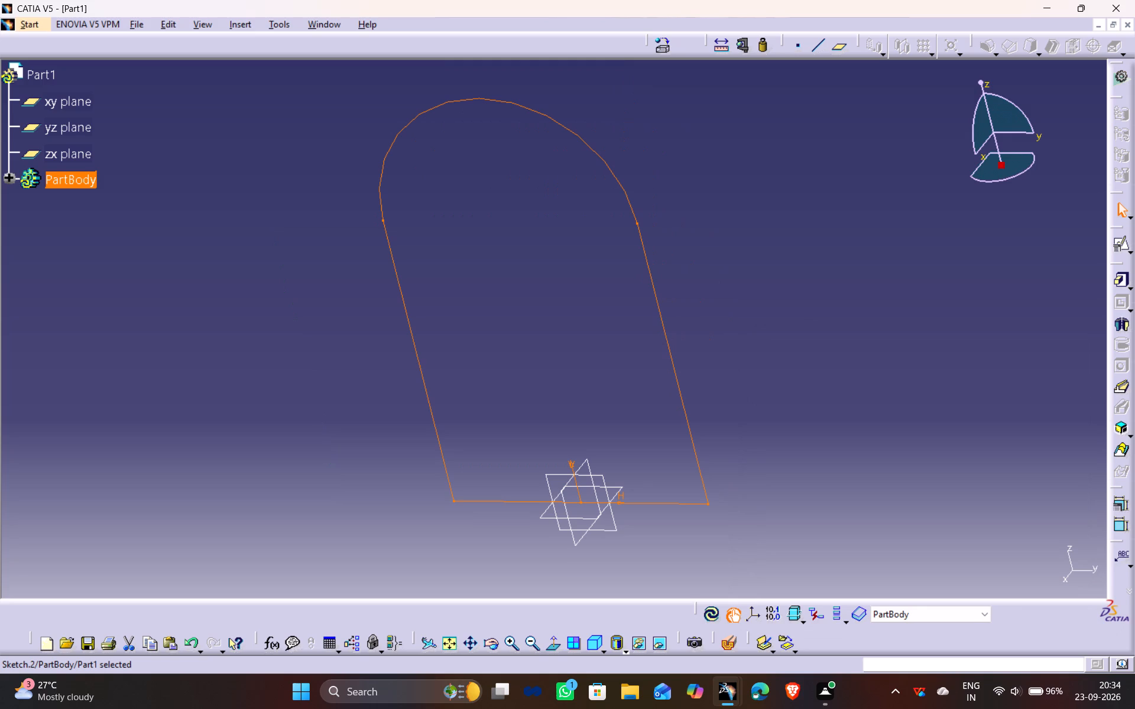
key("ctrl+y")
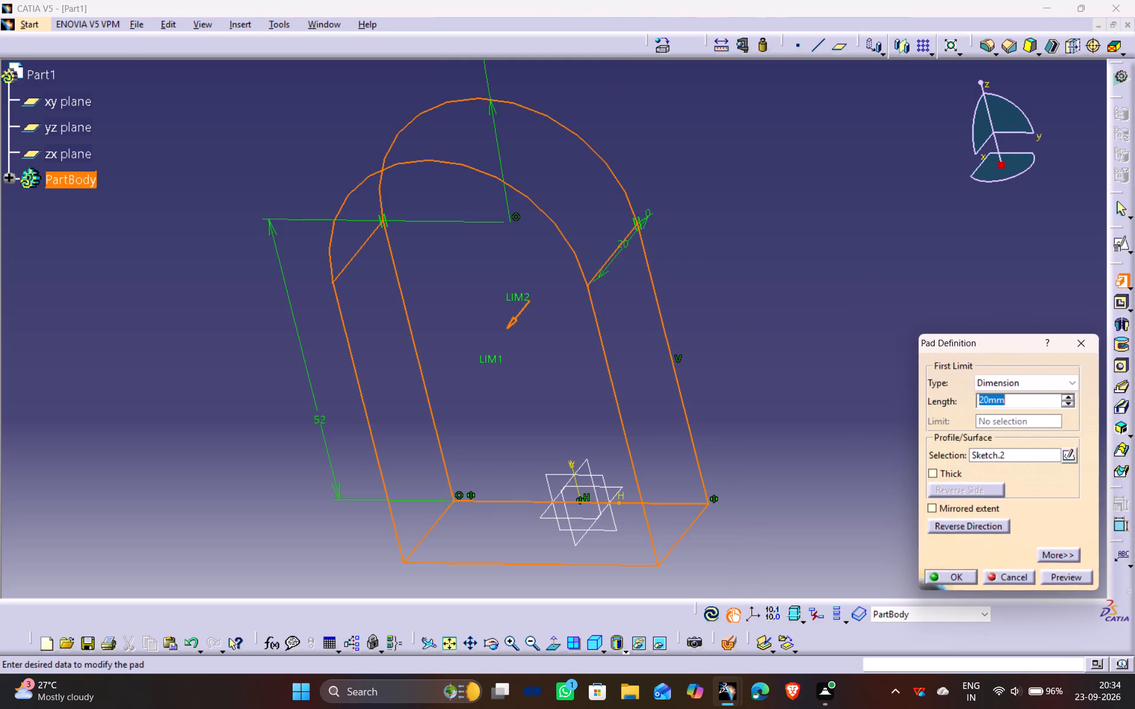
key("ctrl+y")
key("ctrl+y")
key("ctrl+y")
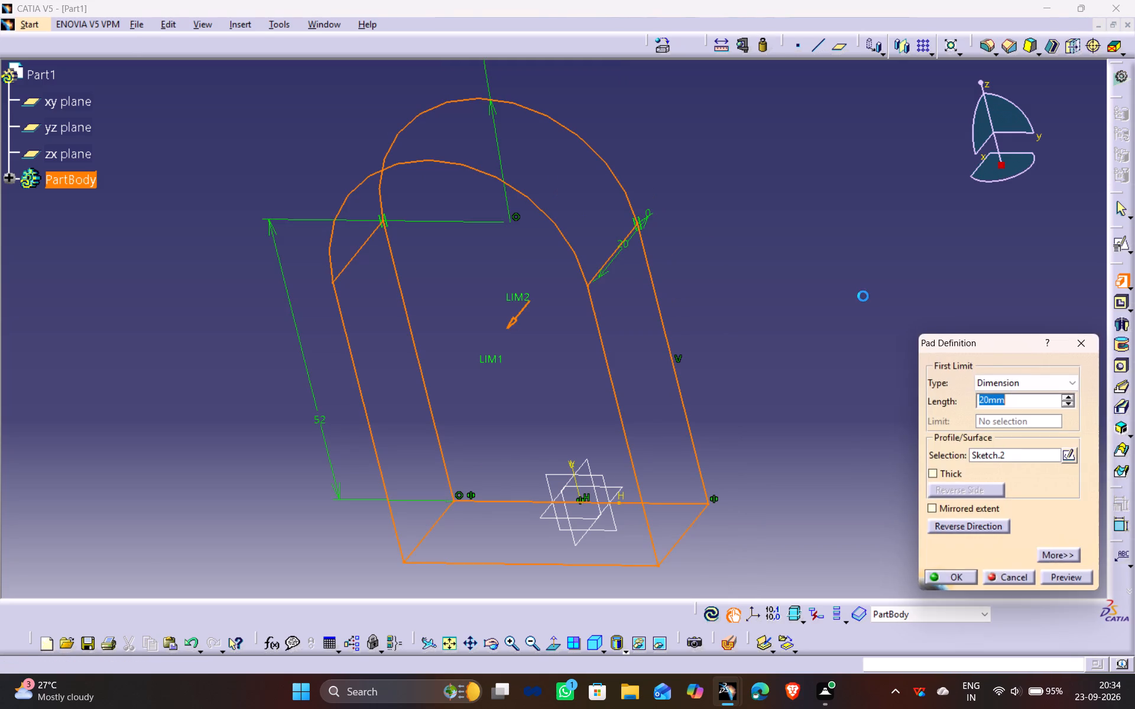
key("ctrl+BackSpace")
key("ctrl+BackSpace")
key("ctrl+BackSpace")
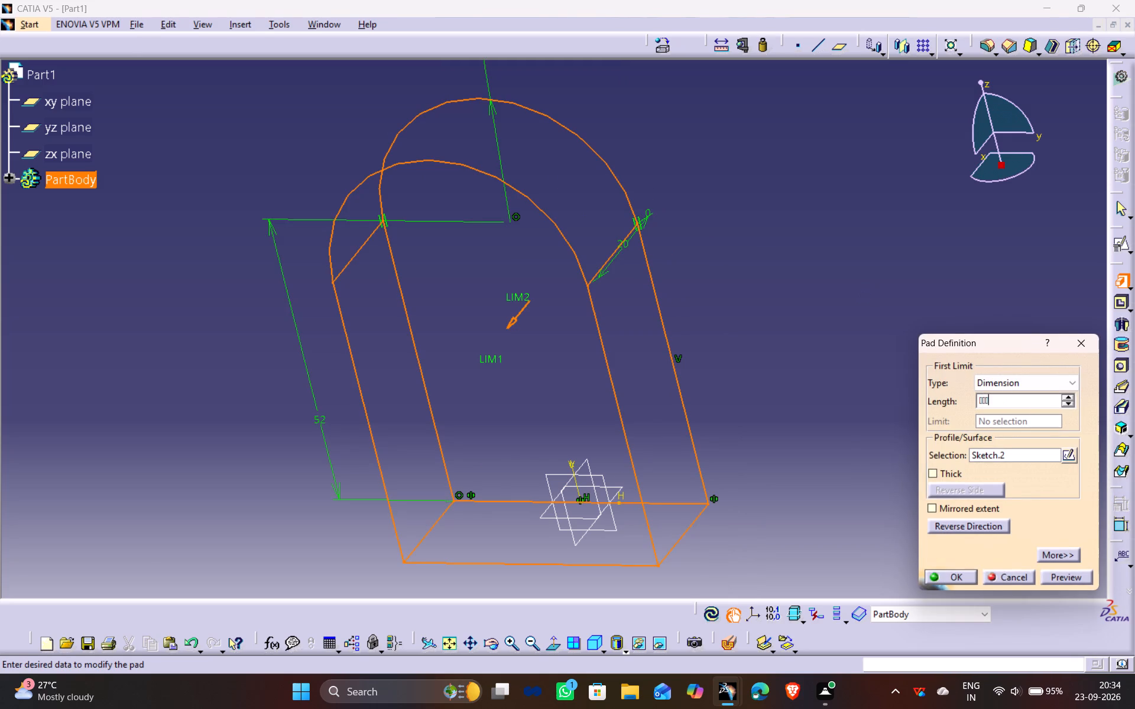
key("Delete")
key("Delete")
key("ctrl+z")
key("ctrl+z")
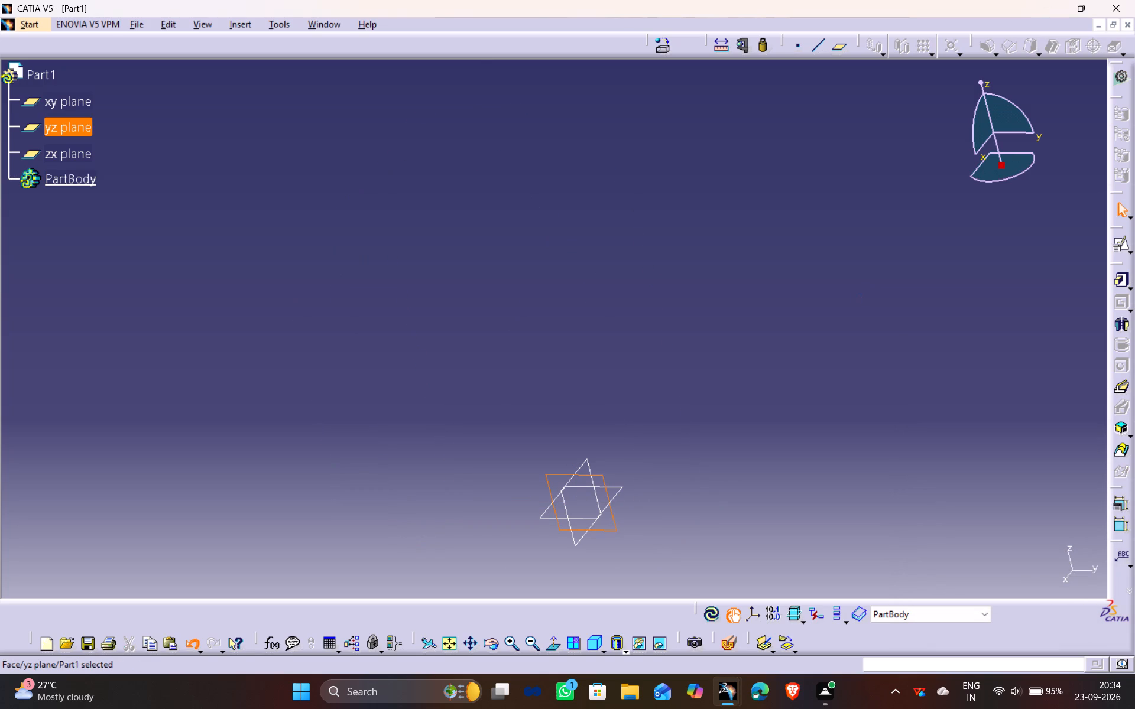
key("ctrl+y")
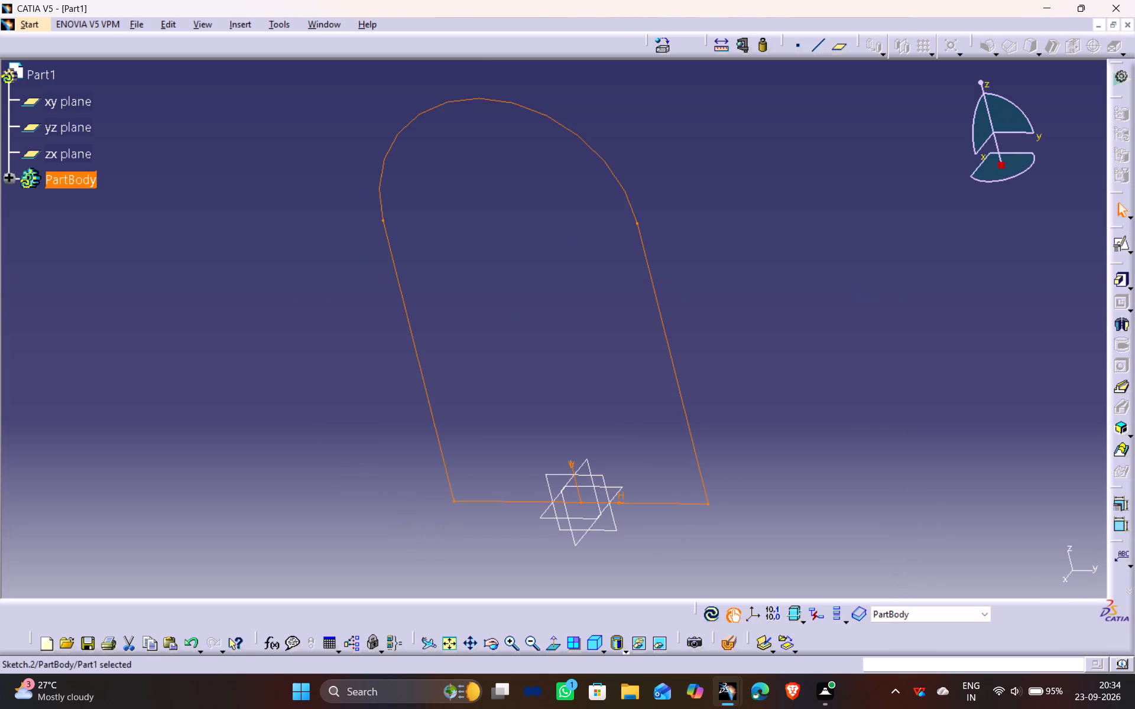
Pad the round-topped profile with a 32 mm length and mirrored extent.
left_click(1126, 285)
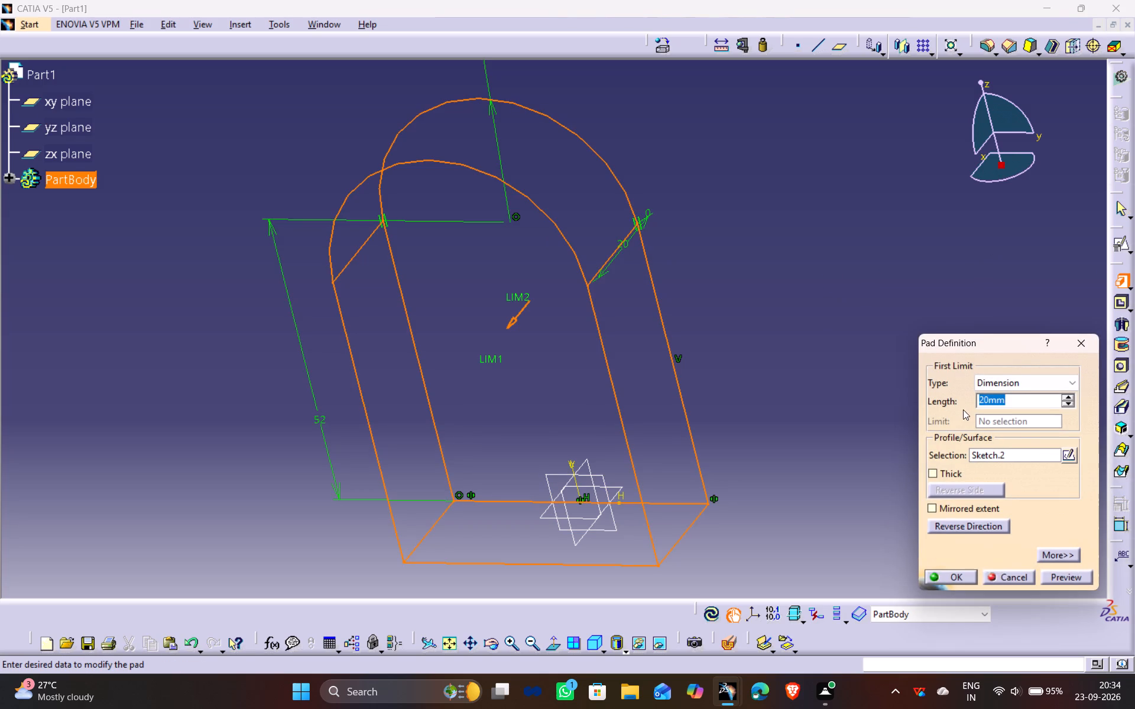
left_click_drag(987, 397, 967, 404)
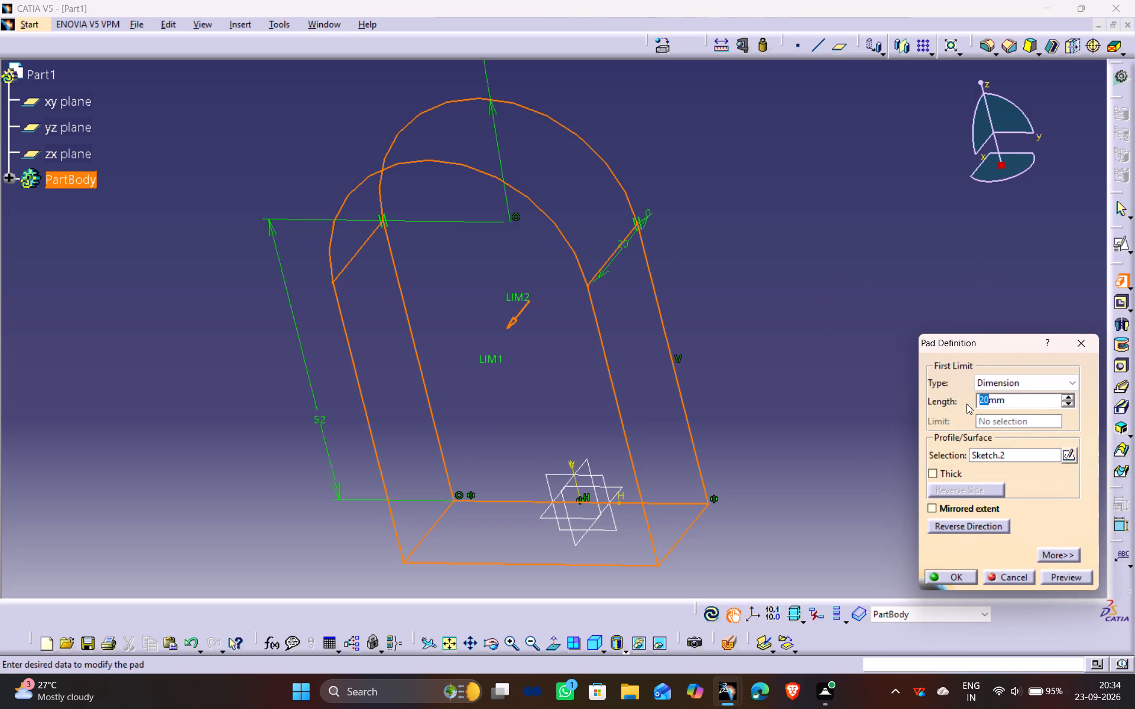
left_click_drag(967, 404, 967, 403)
type("32")
left_click(968, 510)
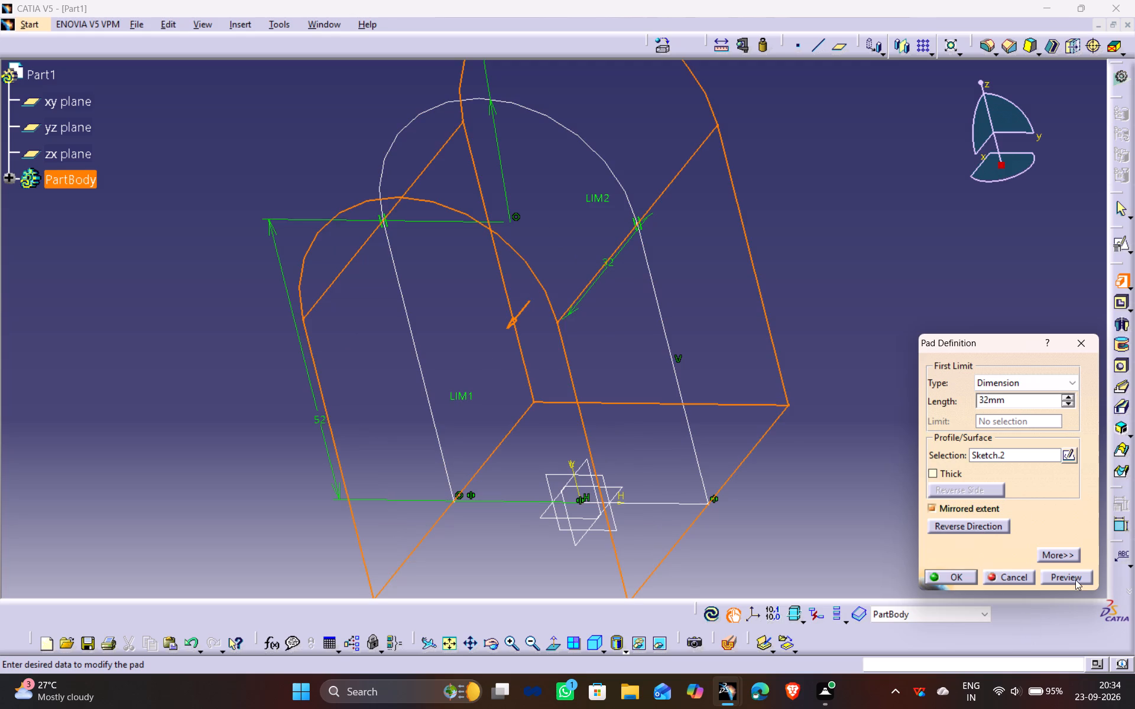
left_click(1075, 579)
left_click(967, 574)
left_click(913, 359)
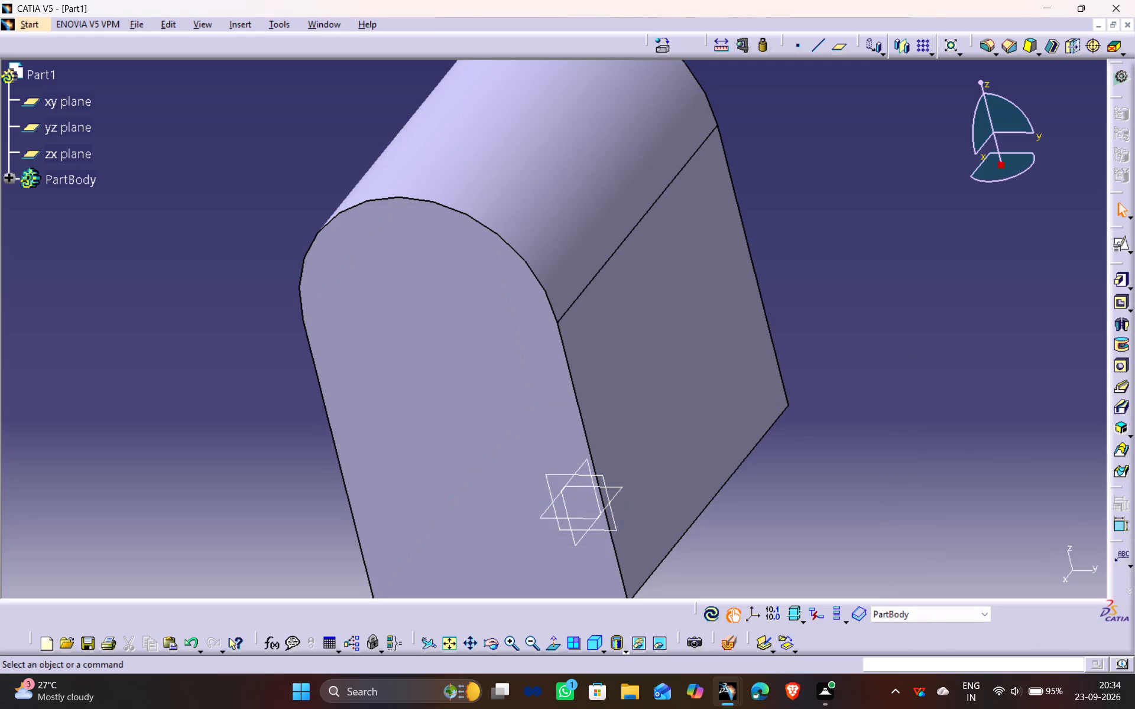
Open a positioned sketch on the pad's flat vertical side face, keeping the implicit origin and orientation.
middle_click_drag(803, 298, 810, 324, "ctrl")
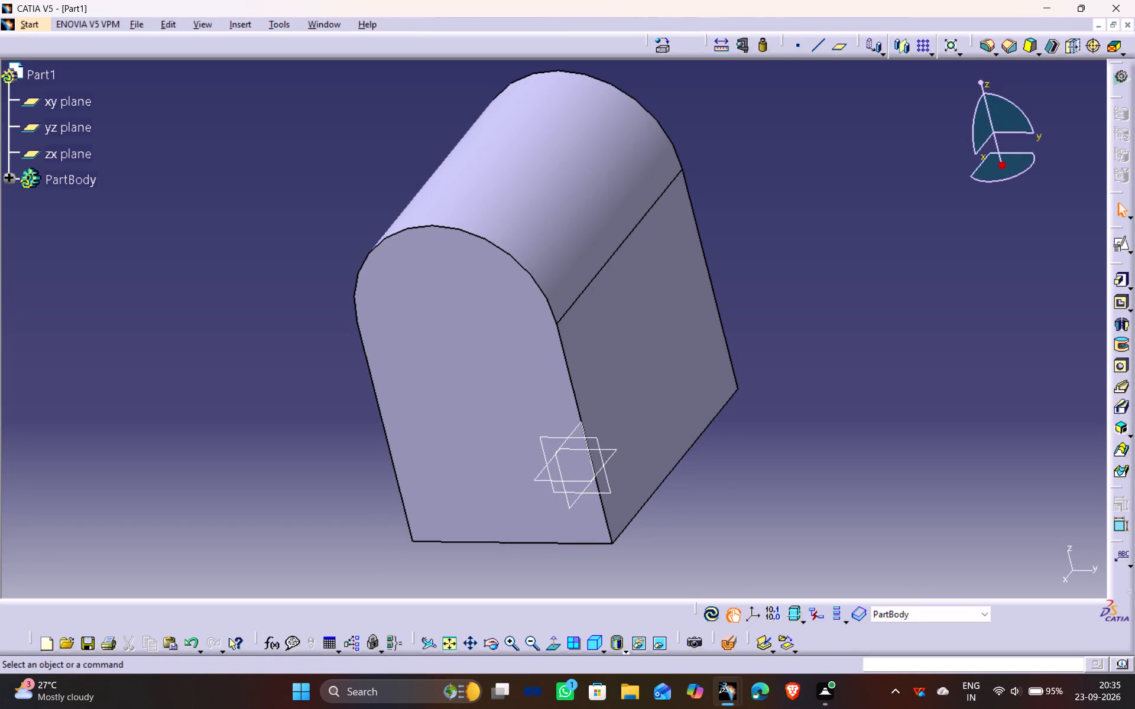
left_click(673, 364)
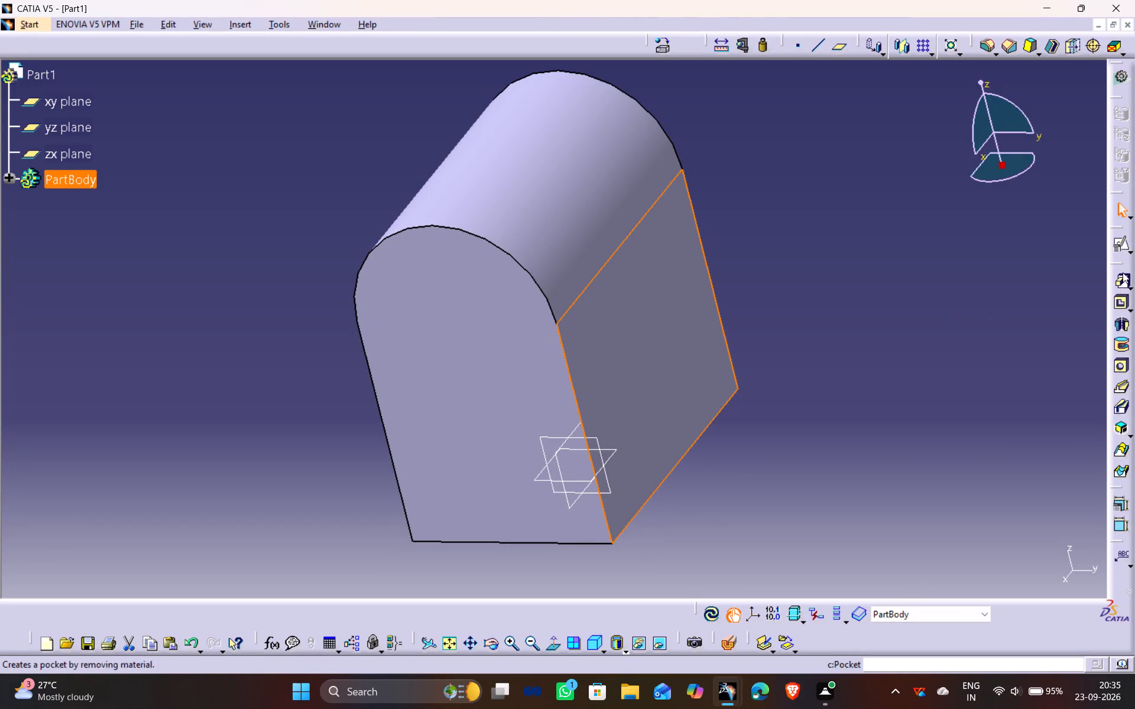
left_click(1120, 240)
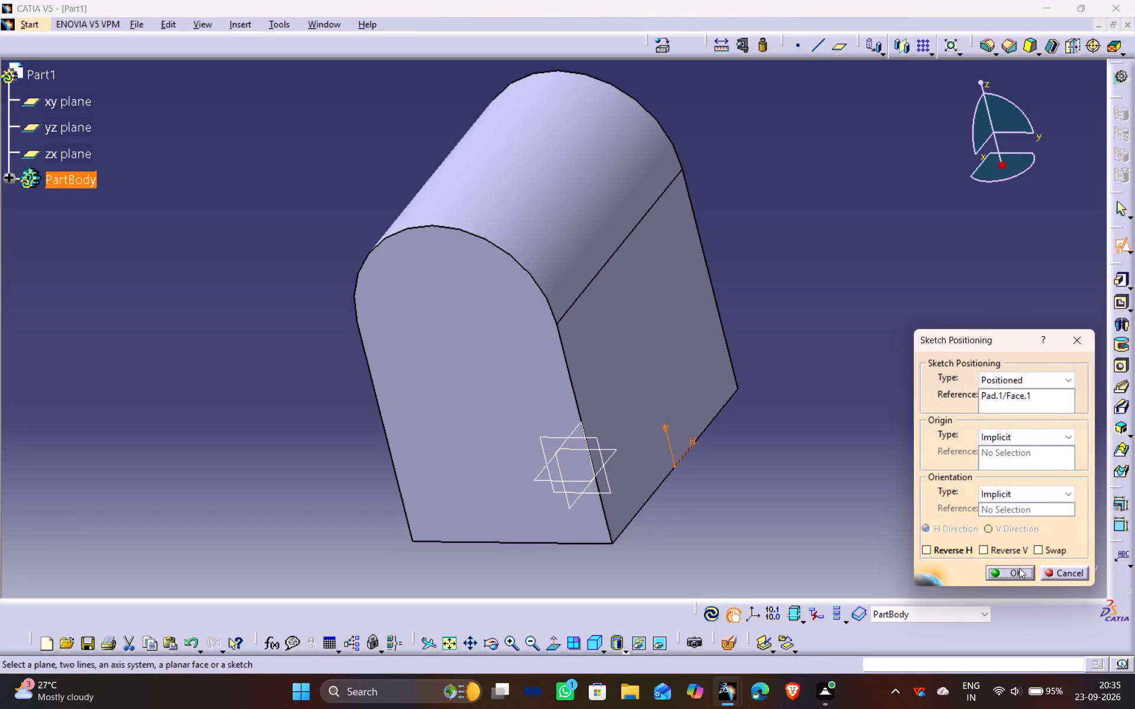
left_click(1018, 568)
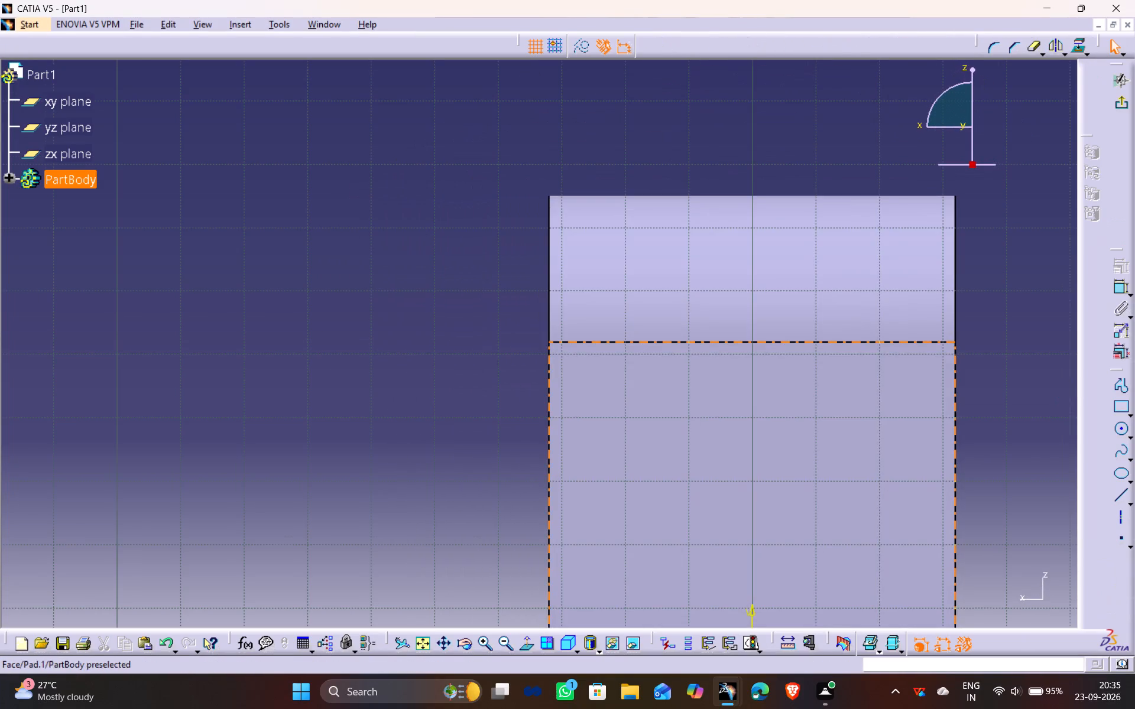
Draw a centred rectangle about 38 mm wide and 91 mm high on the vertical axis, extending past the pad's top and base.
middle_click_drag(933, 518, 881, 459)
middle_click_drag(783, 437, 789, 479, "ctrl")
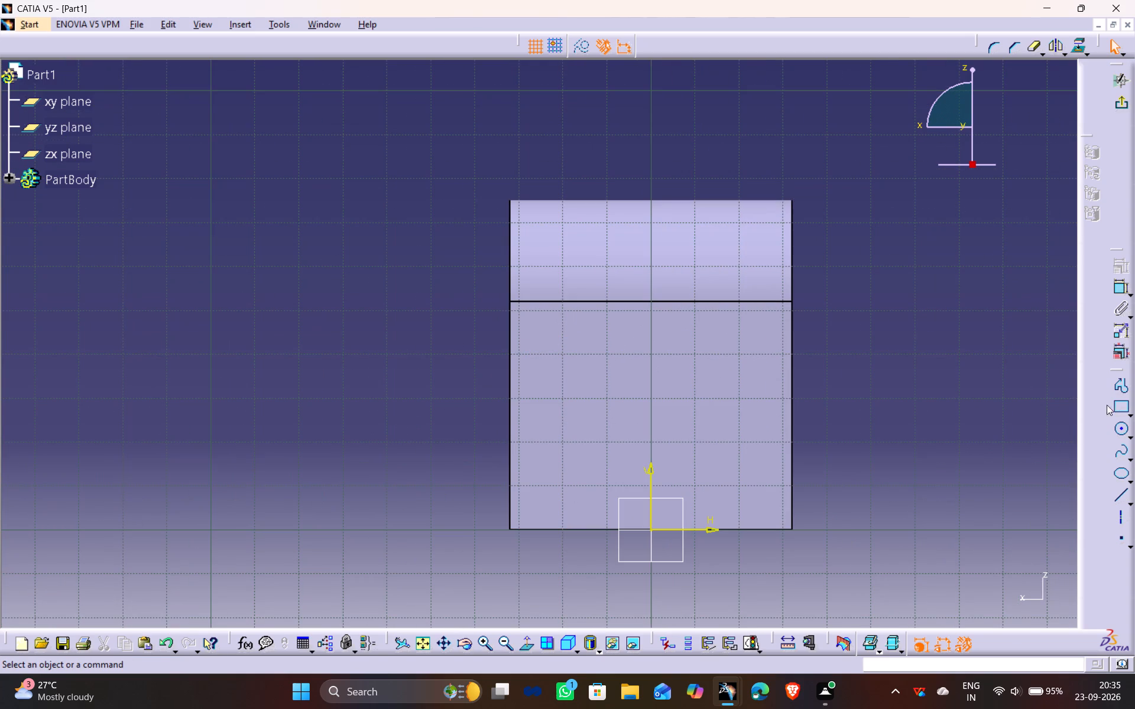
left_click(1129, 413)
left_click(1098, 429)
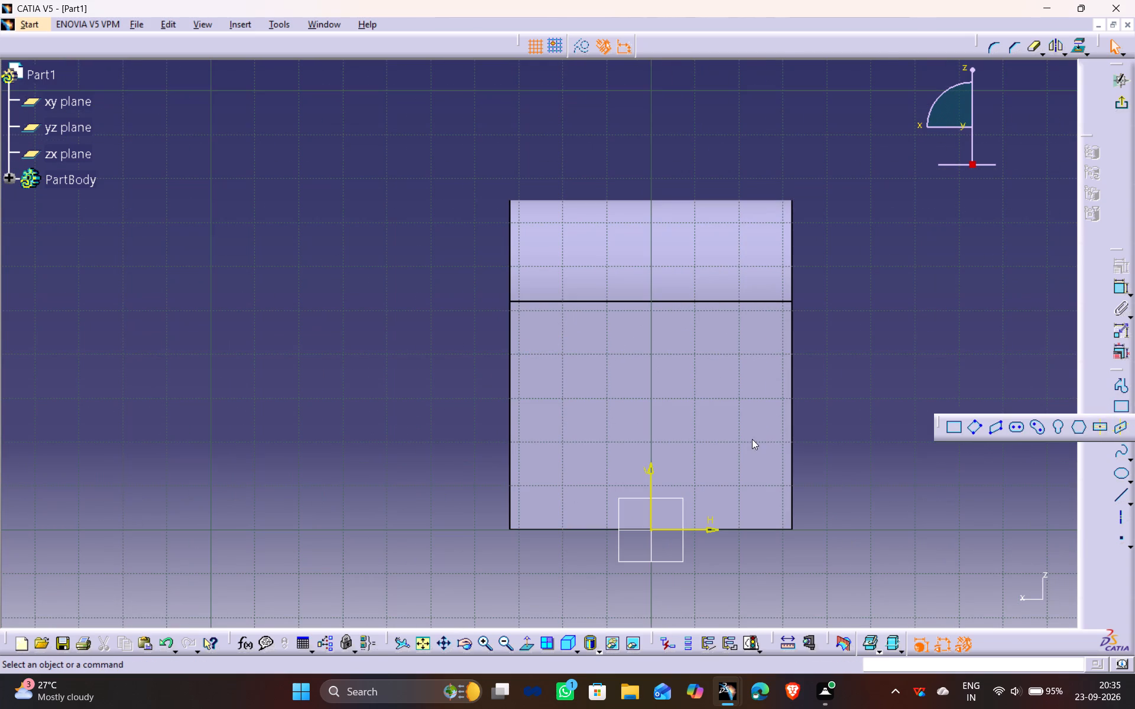
left_click(650, 363)
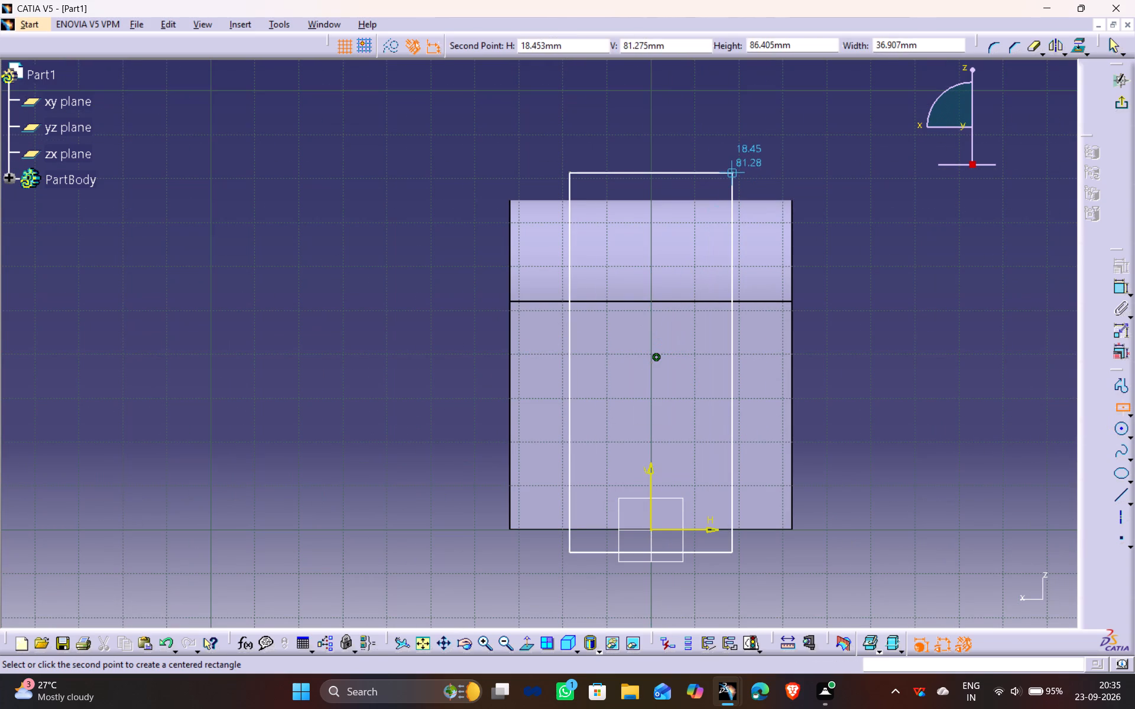
left_click(734, 161)
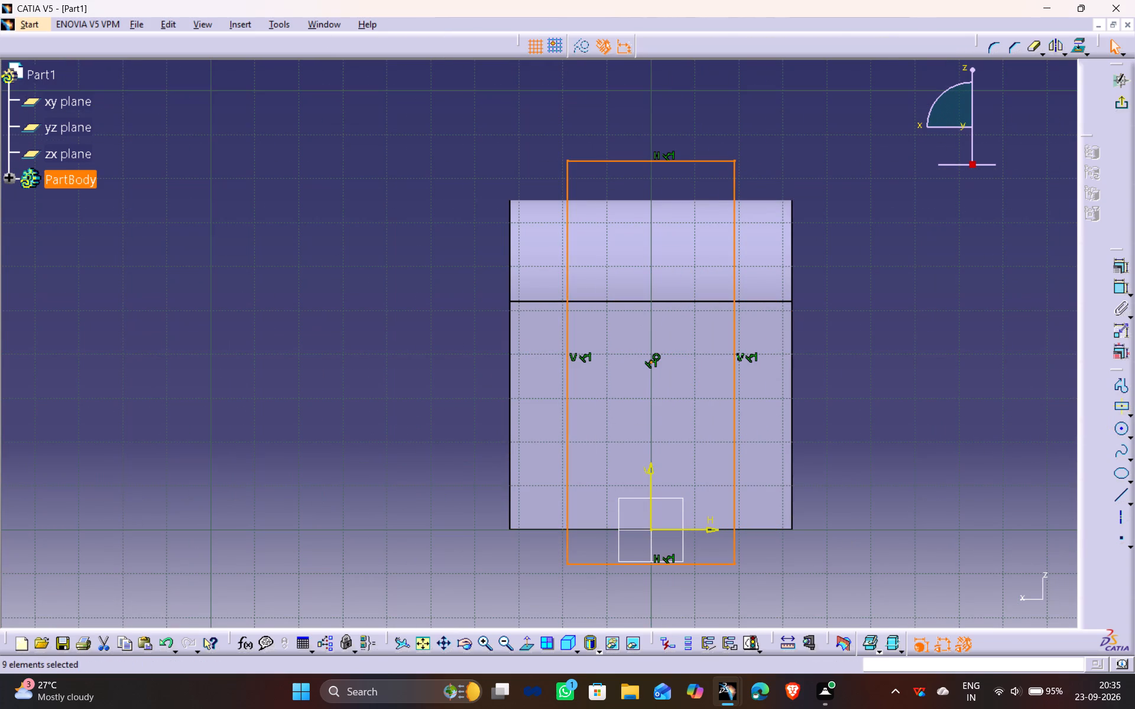
left_click(668, 161)
left_click(941, 282)
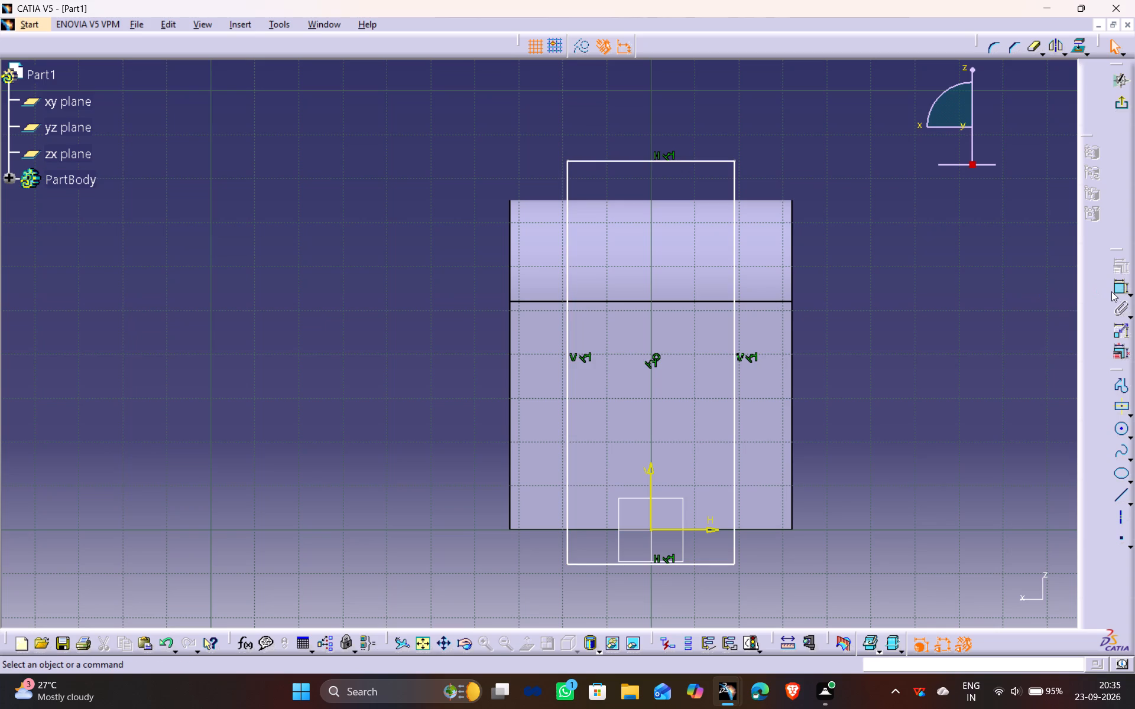
Dimension the rectangle's top edge and set its width to 38 mm.
left_click(1116, 292)
left_click(696, 159)
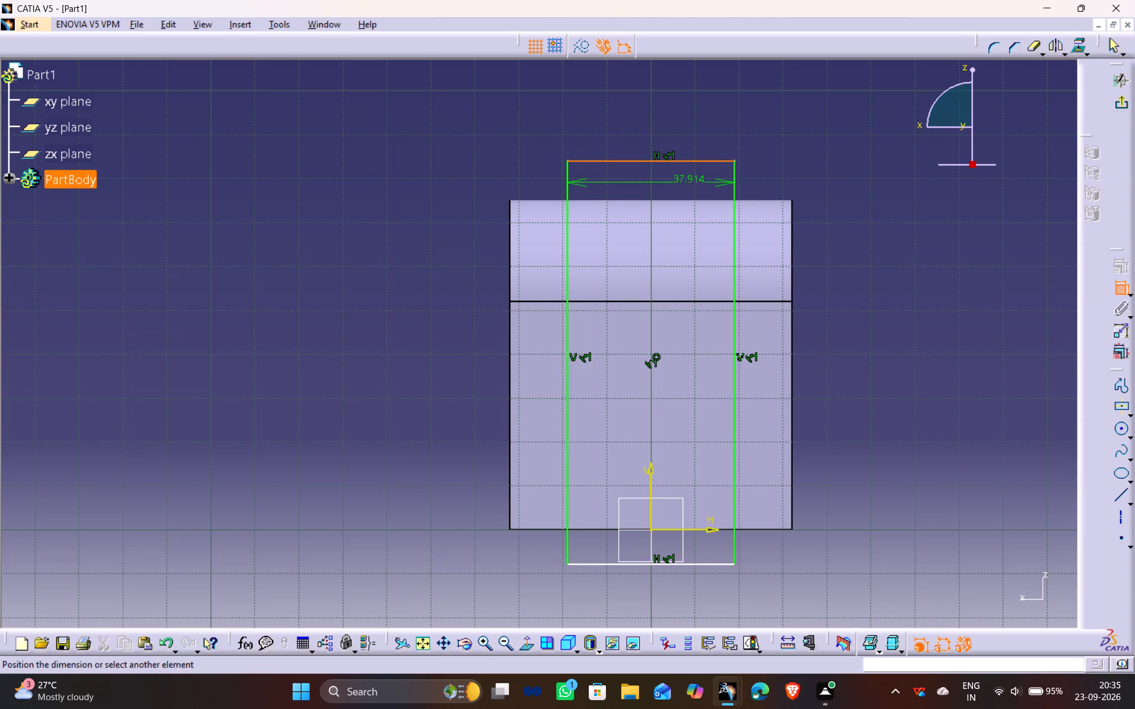
left_click(653, 190)
double_click(653, 186)
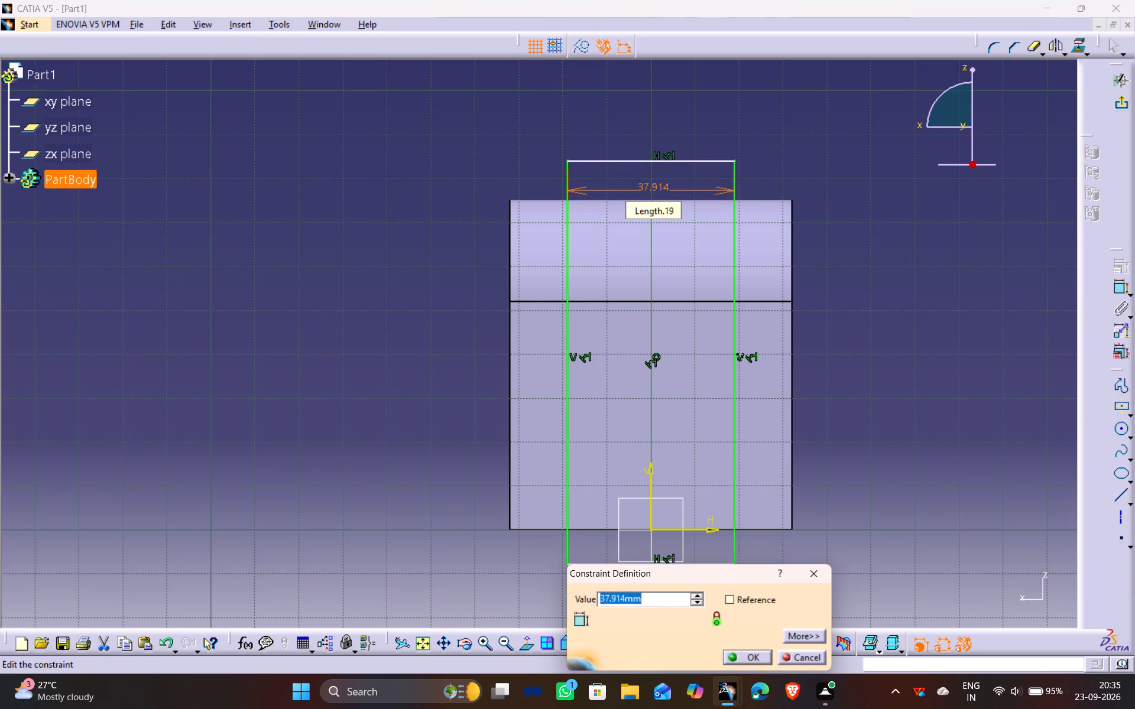
type("32")
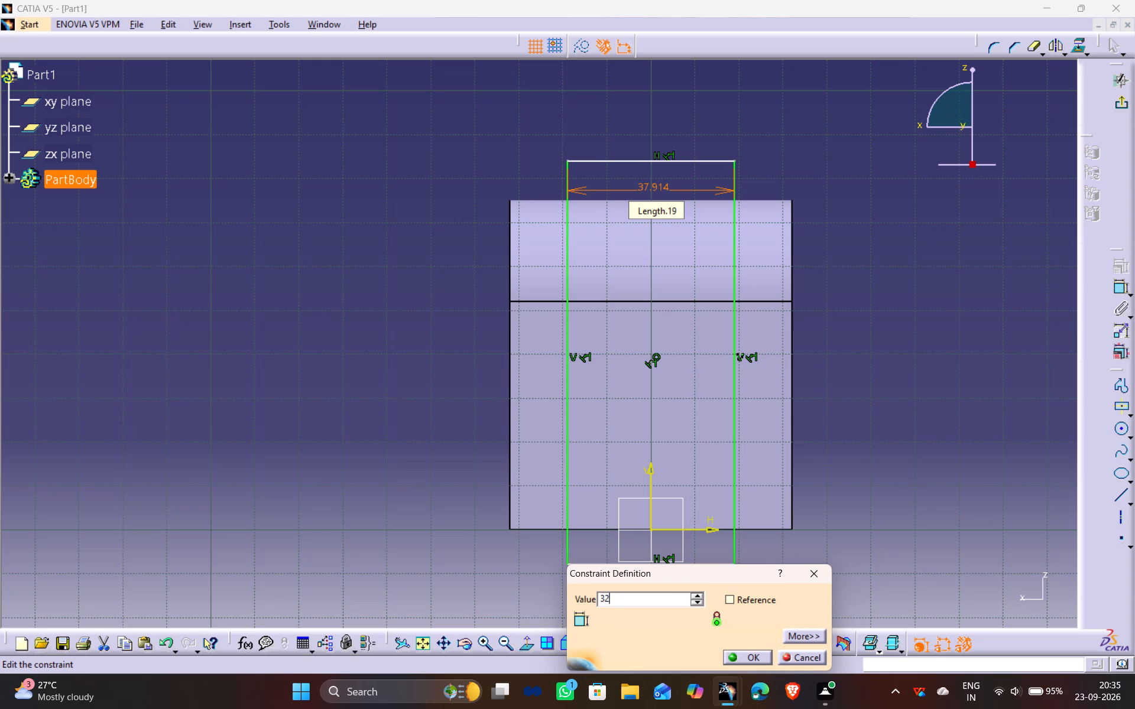
key("BackSpace")
key("8")
key("Return")
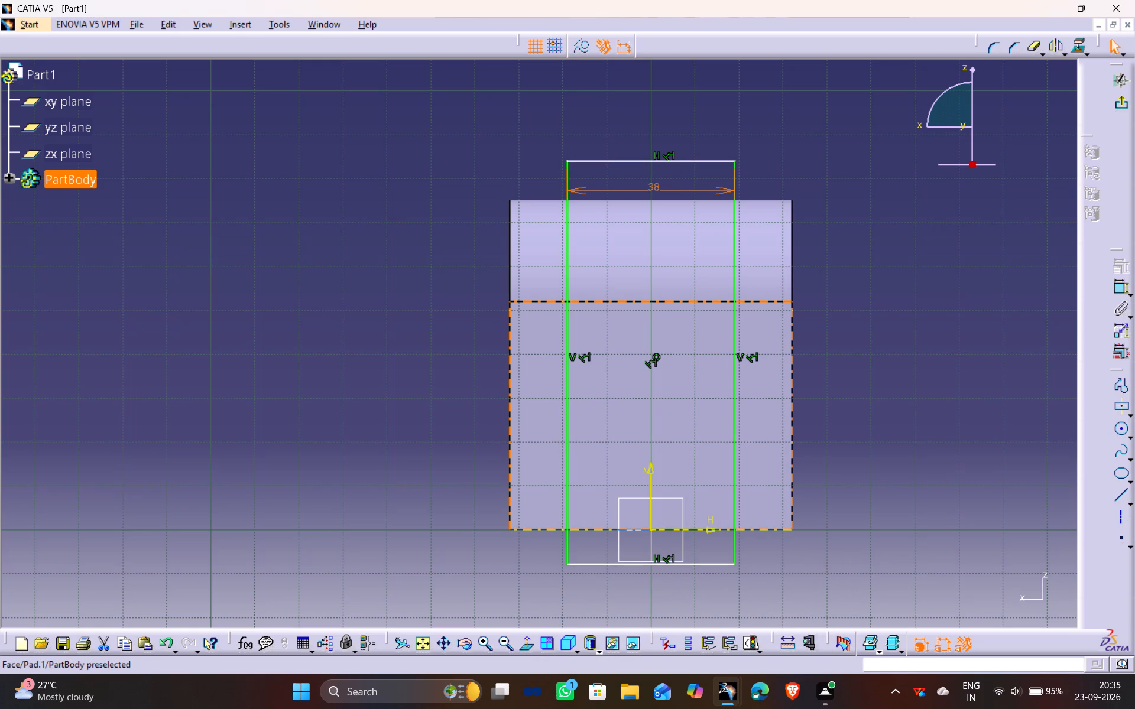
Dimension the distance between the rectangle's bottom and top edges and set the height to 90 mm.
left_click(692, 562)
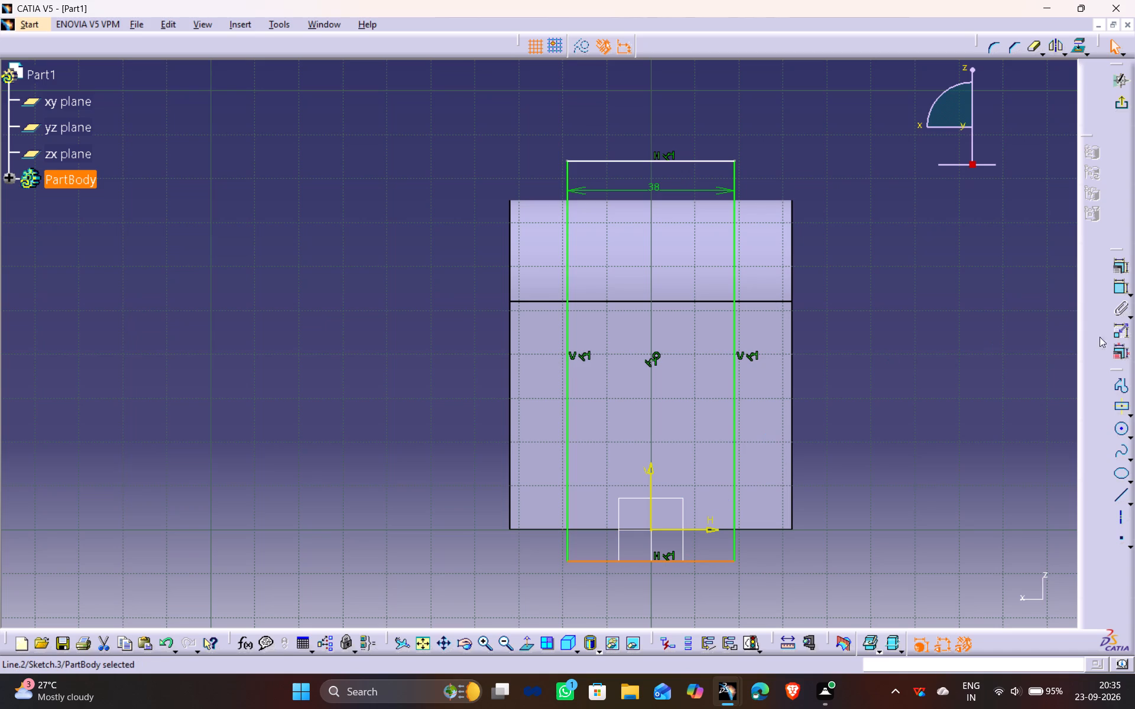
left_click(1126, 285)
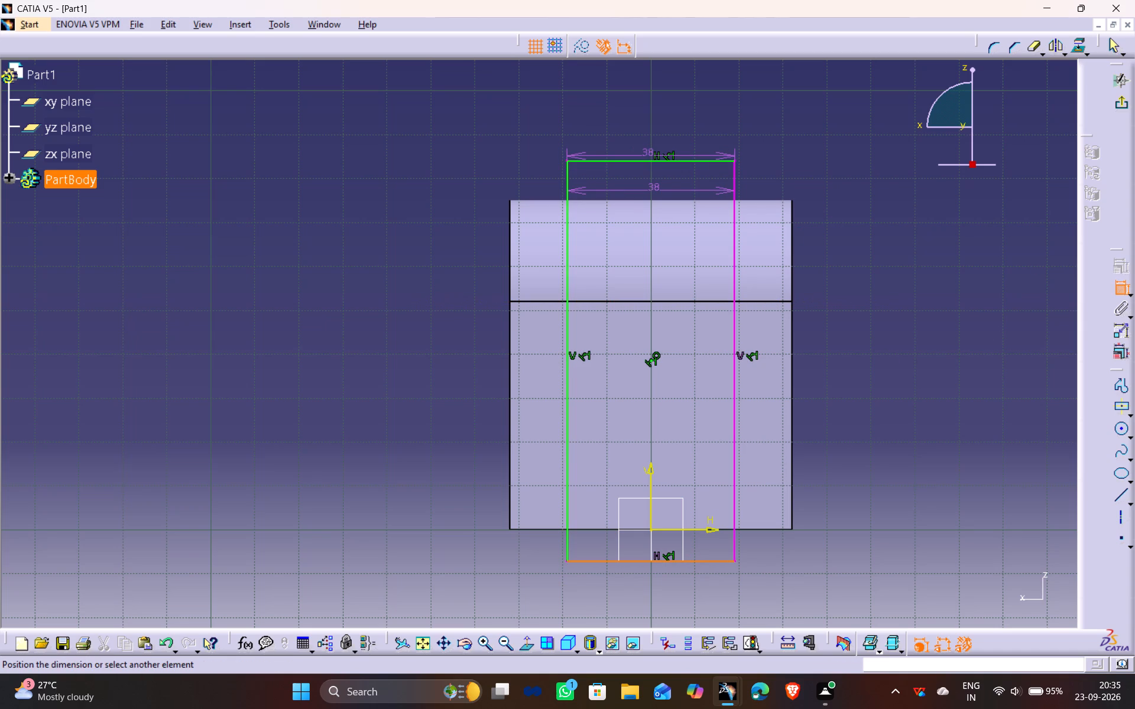
left_click(649, 161)
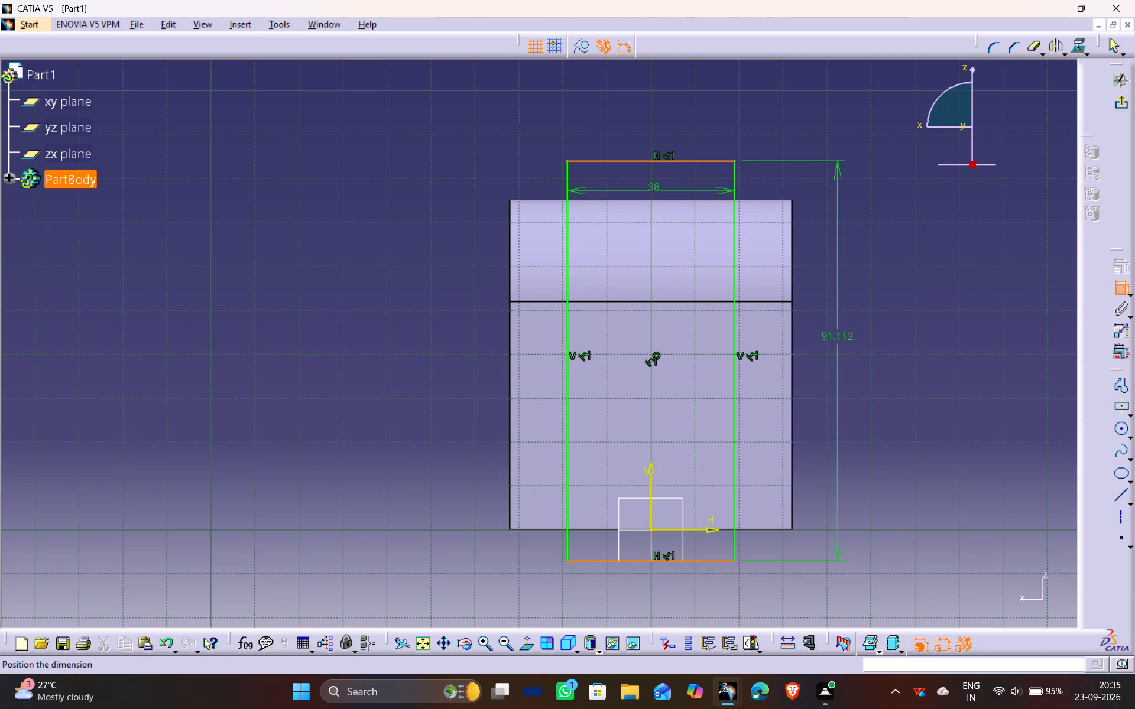
left_click(838, 342)
double_click(839, 336)
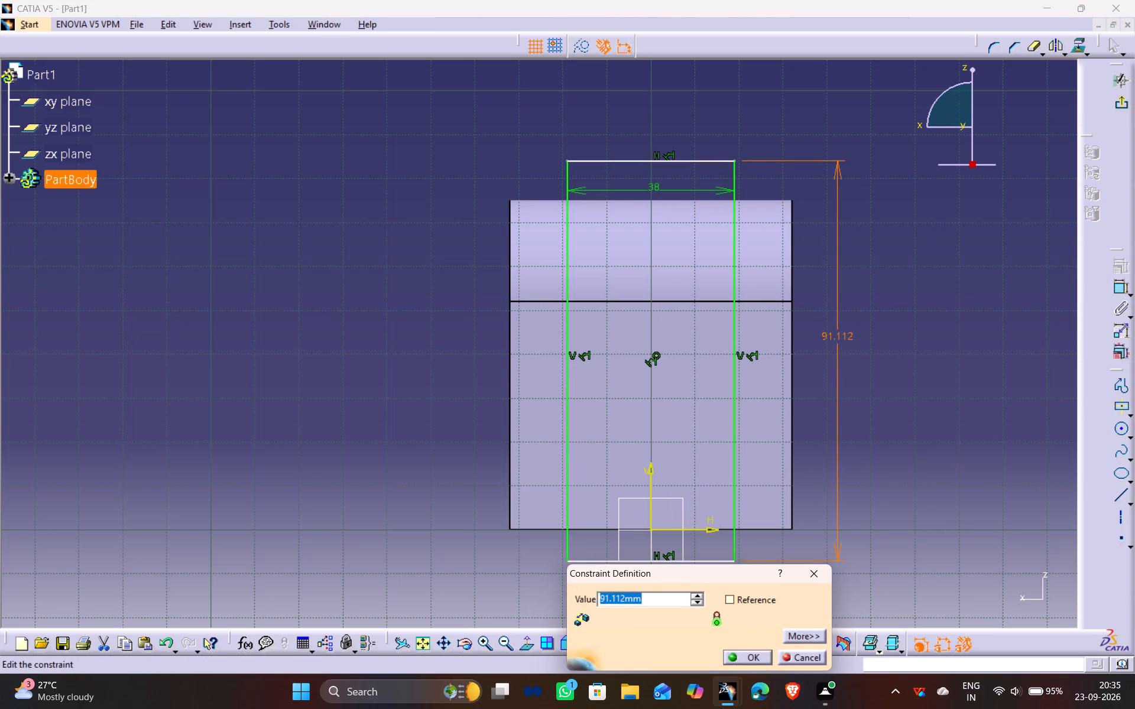
key("9")
key("0")
key("Return")
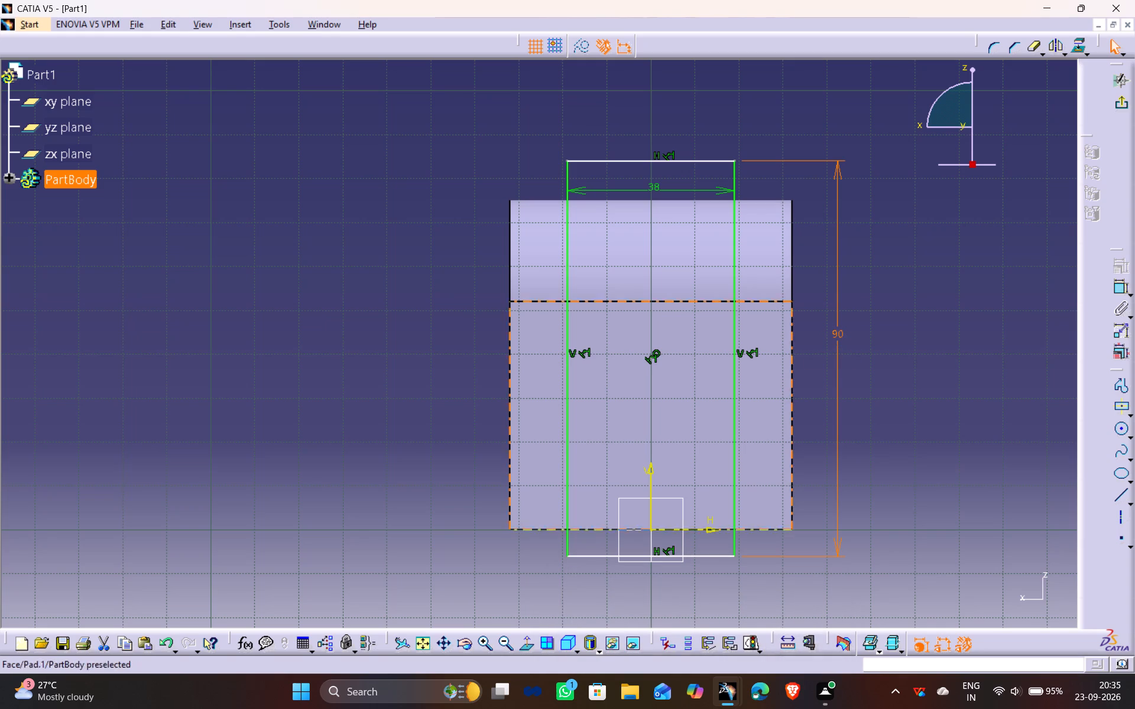
left_click(904, 366)
Dimension the rectangle's bottom edge from the sketch's horizontal axis, and exit the sketch.
left_click(1121, 291)
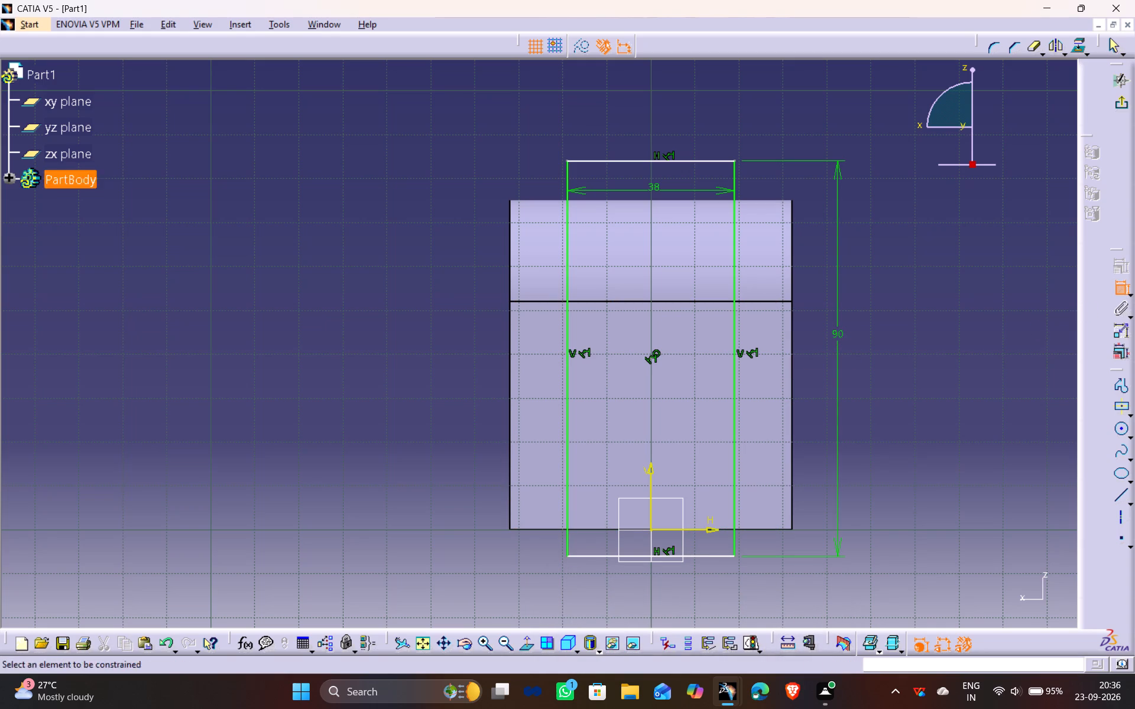
left_click(607, 557)
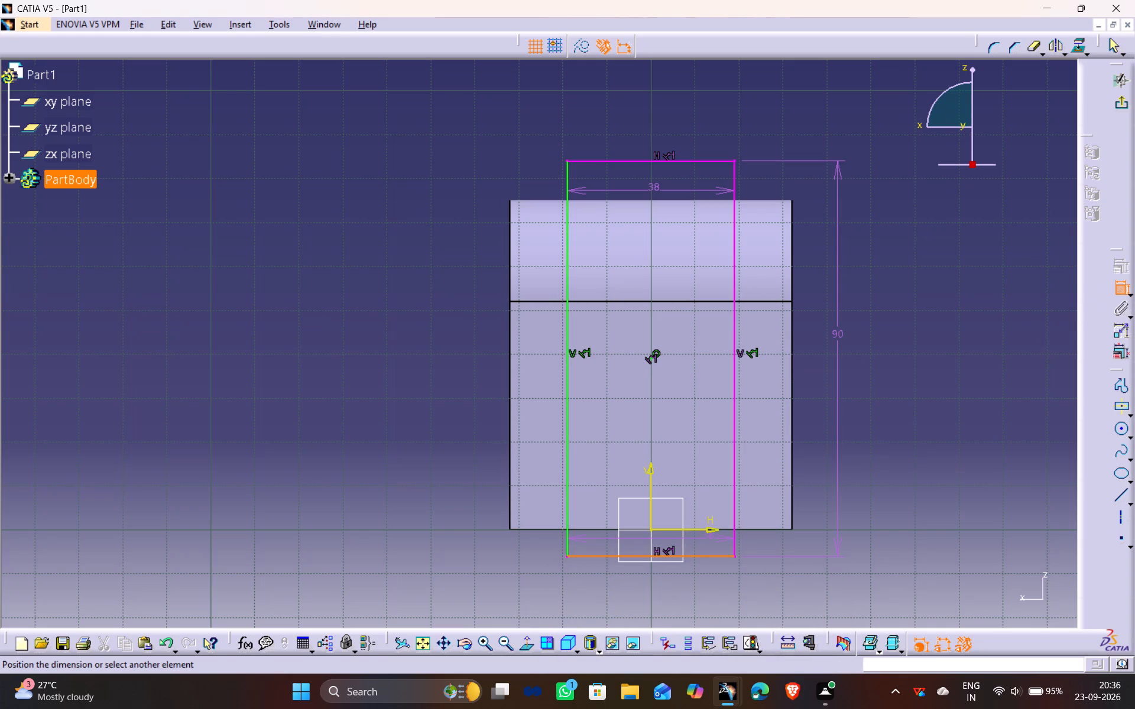
left_click(706, 530)
left_click(800, 544)
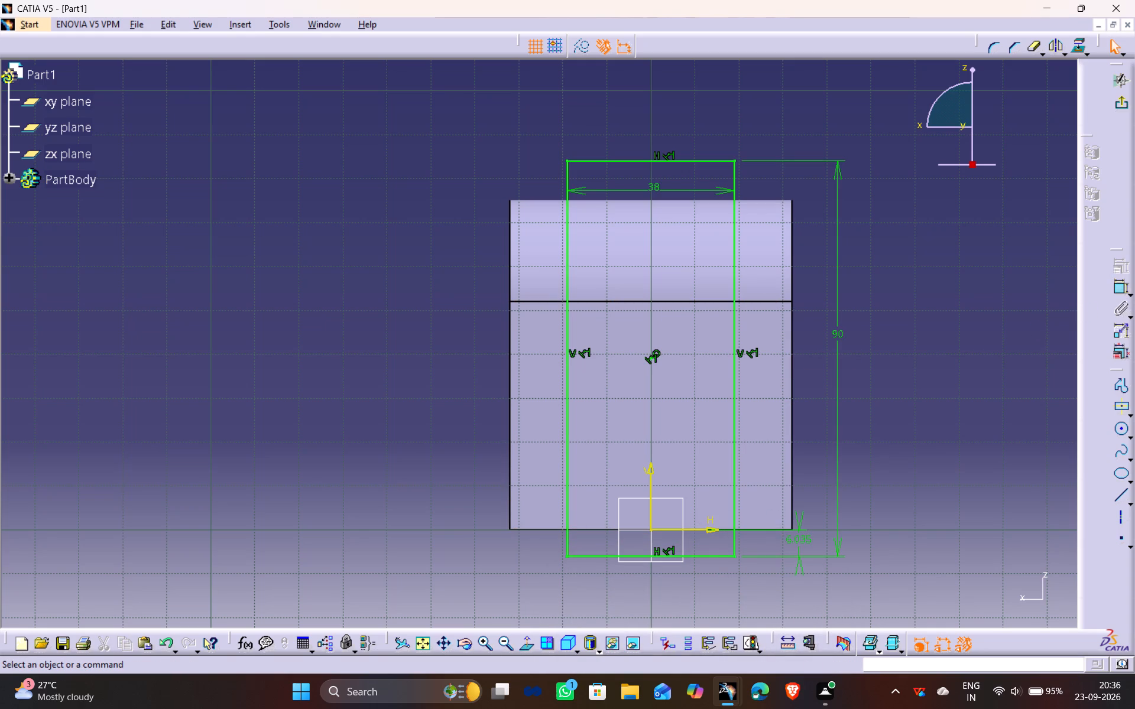
left_click(1117, 103)
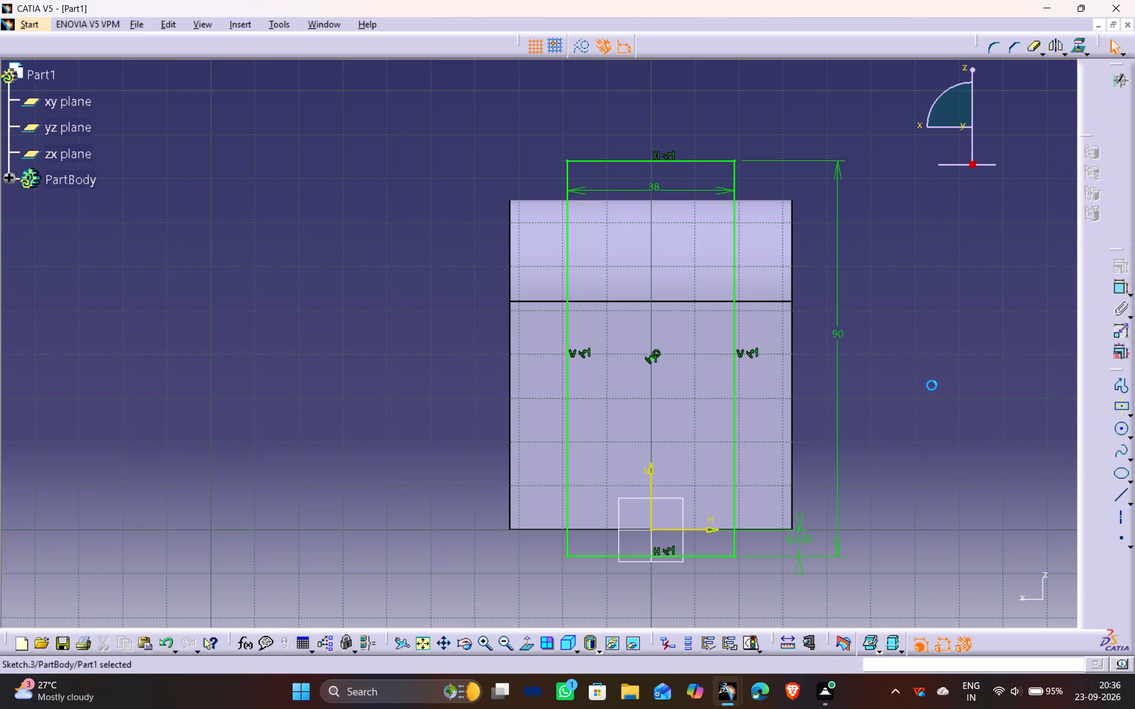
Pocket the rectangle 57 mm deep through the pad, leaving two round-topped uprights.
left_click(1125, 304)
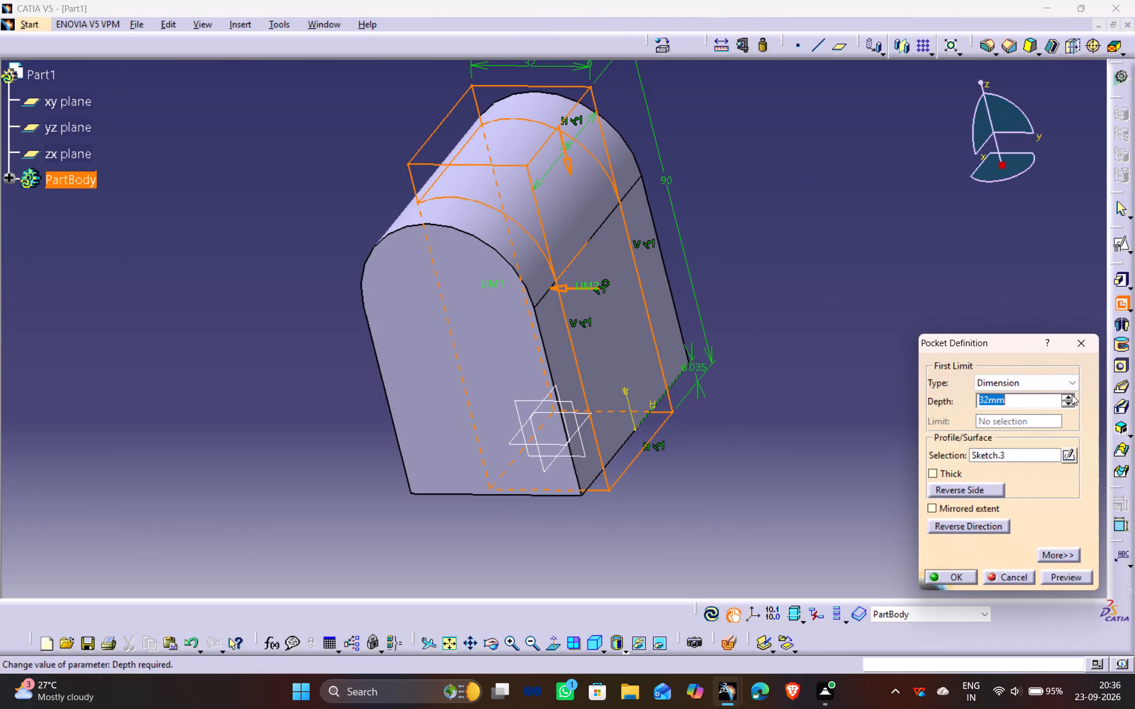
left_click(1069, 396)
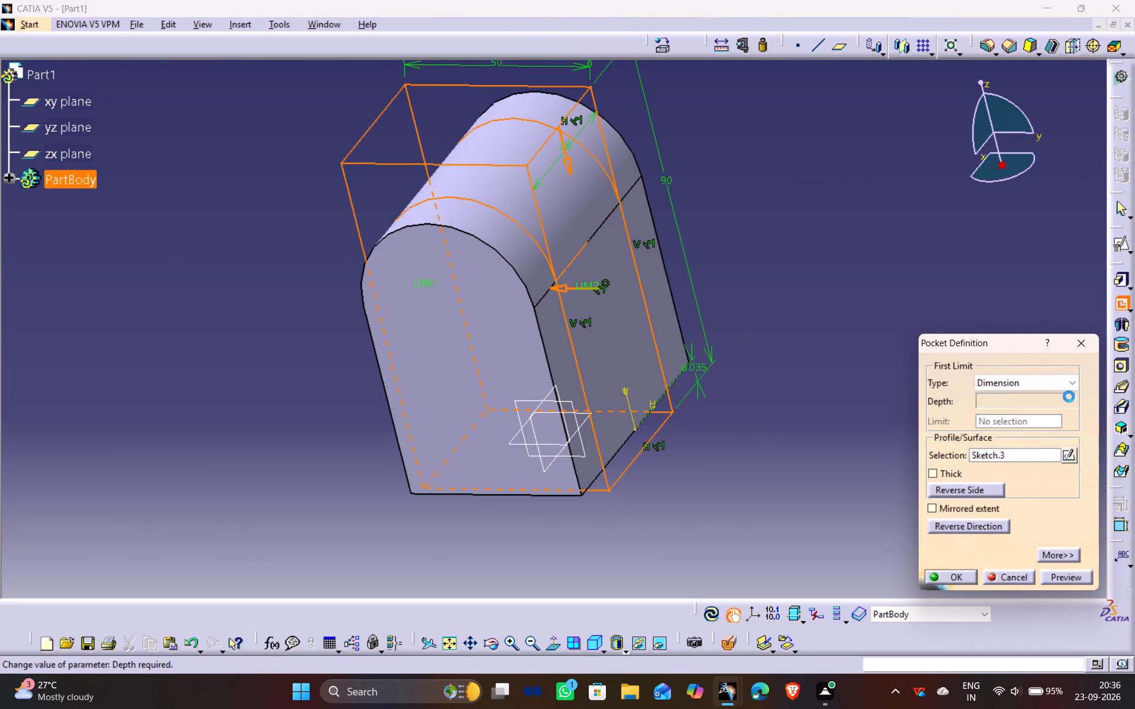
left_click(1072, 575)
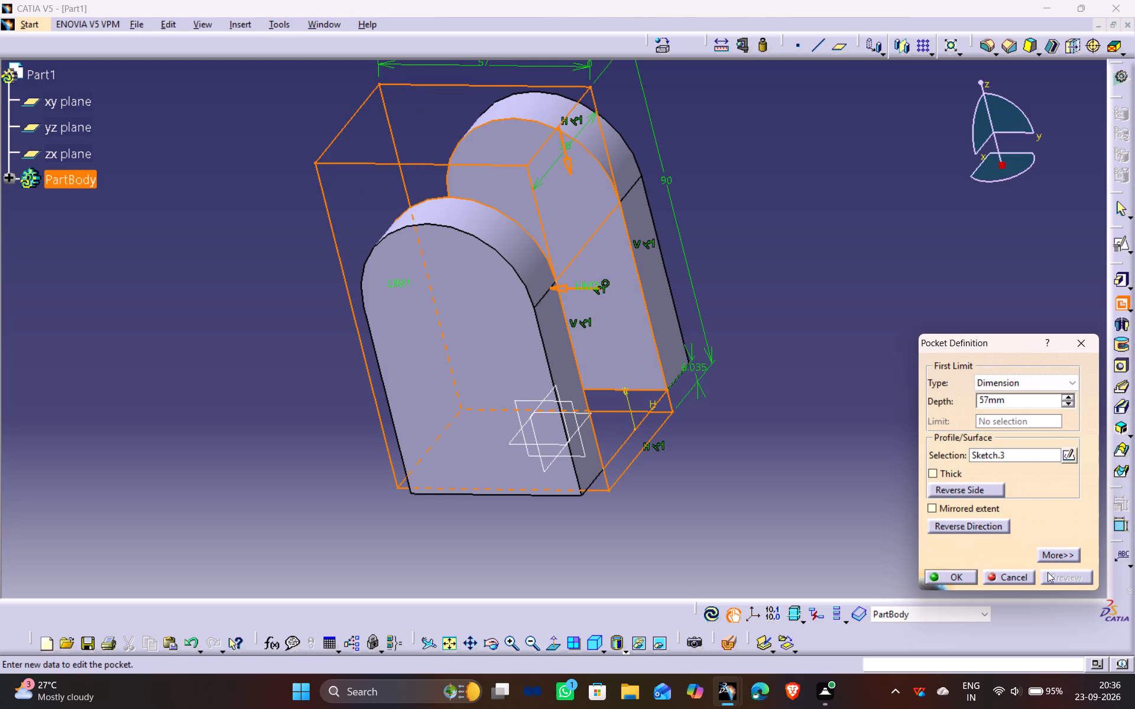
left_click(958, 578)
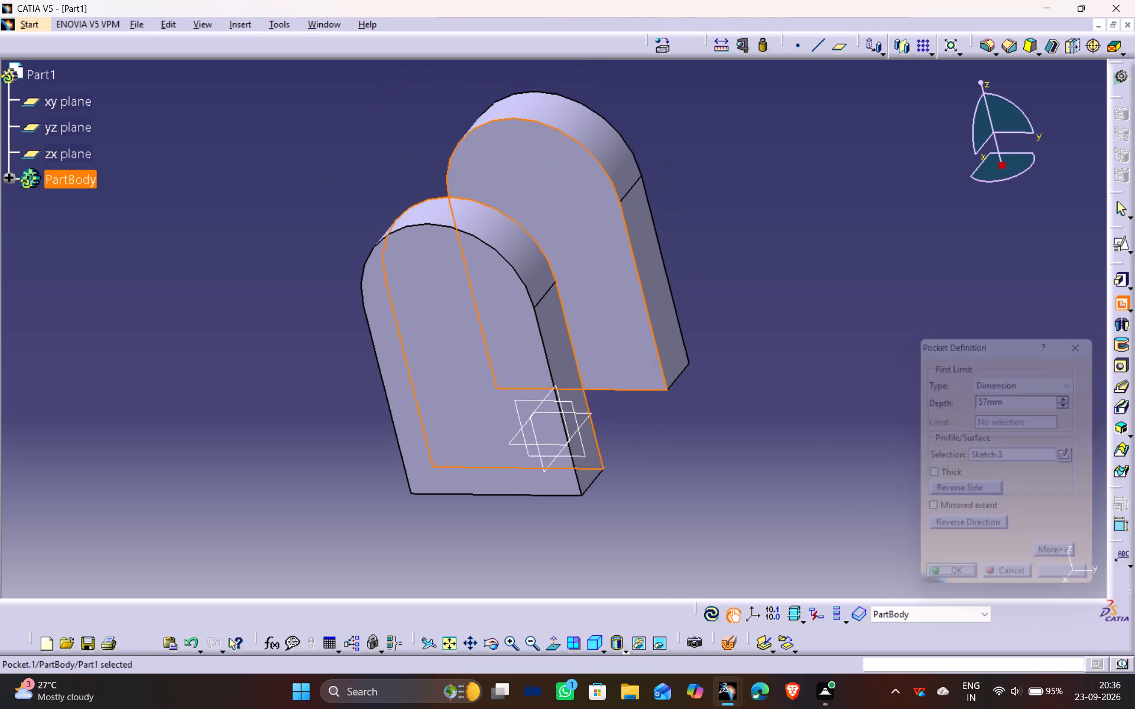
left_click(826, 486)
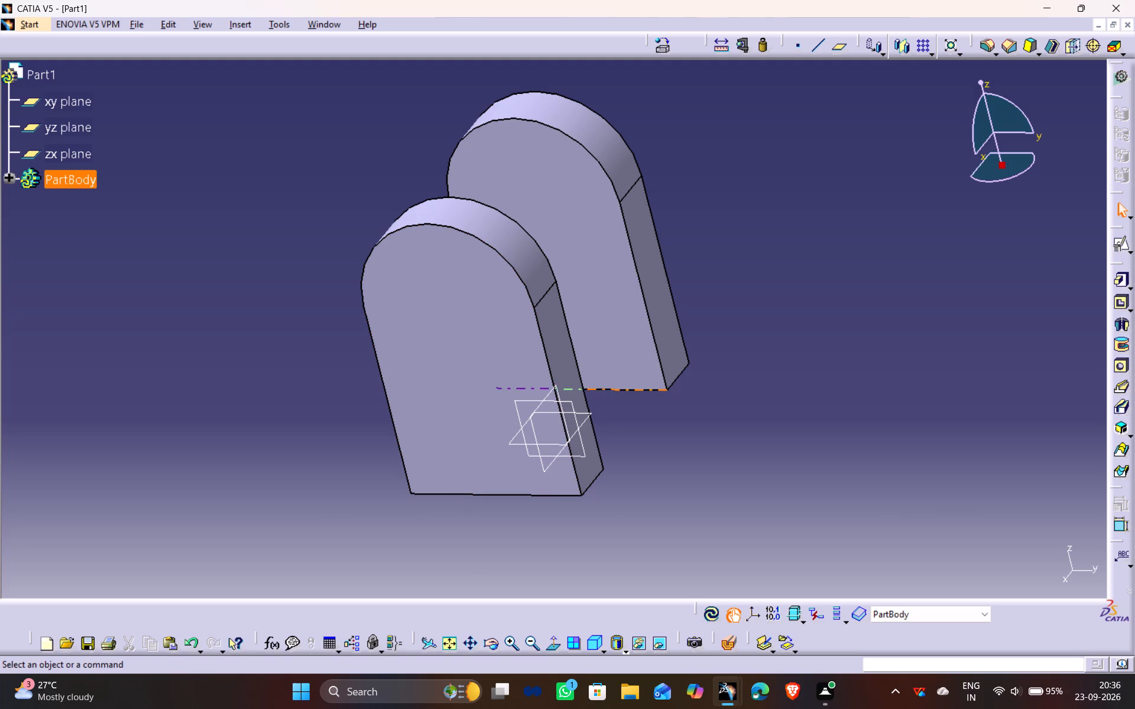
Open a positioned sketch on the zx plane, keeping the implicit origin and orientation.
scroll(646, 435, "up", 1)
middle_click_drag(646, 435, 530, 420)
left_click_drag(647, 435, 530, 420)
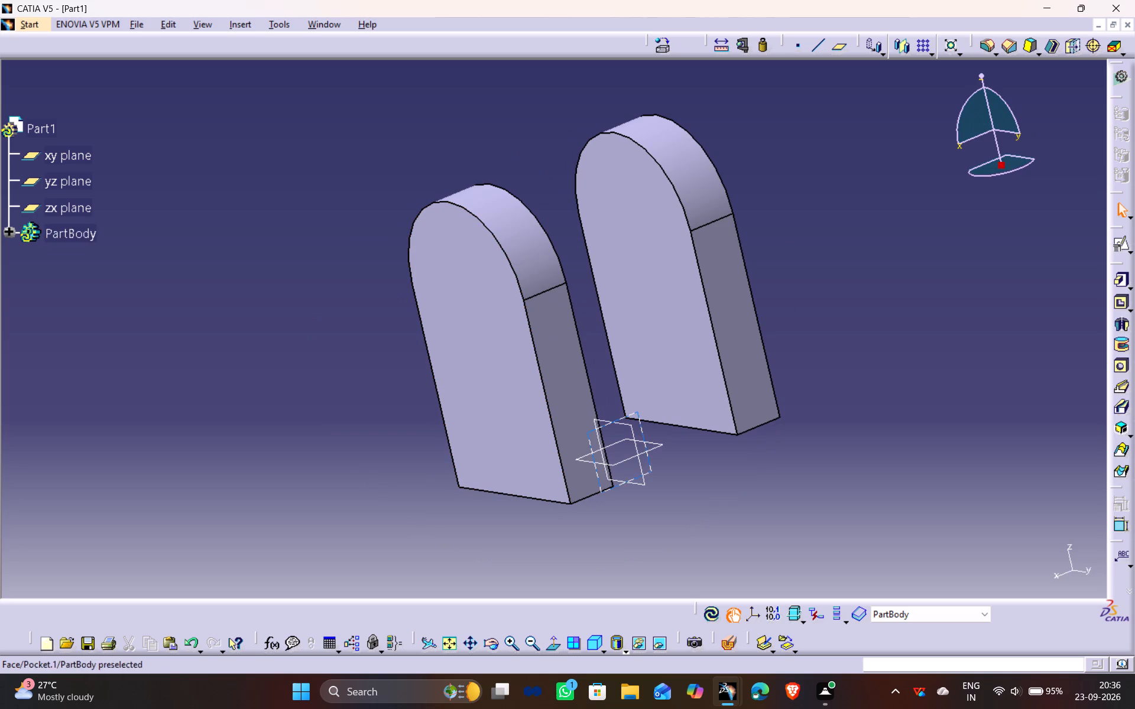
left_click(604, 426)
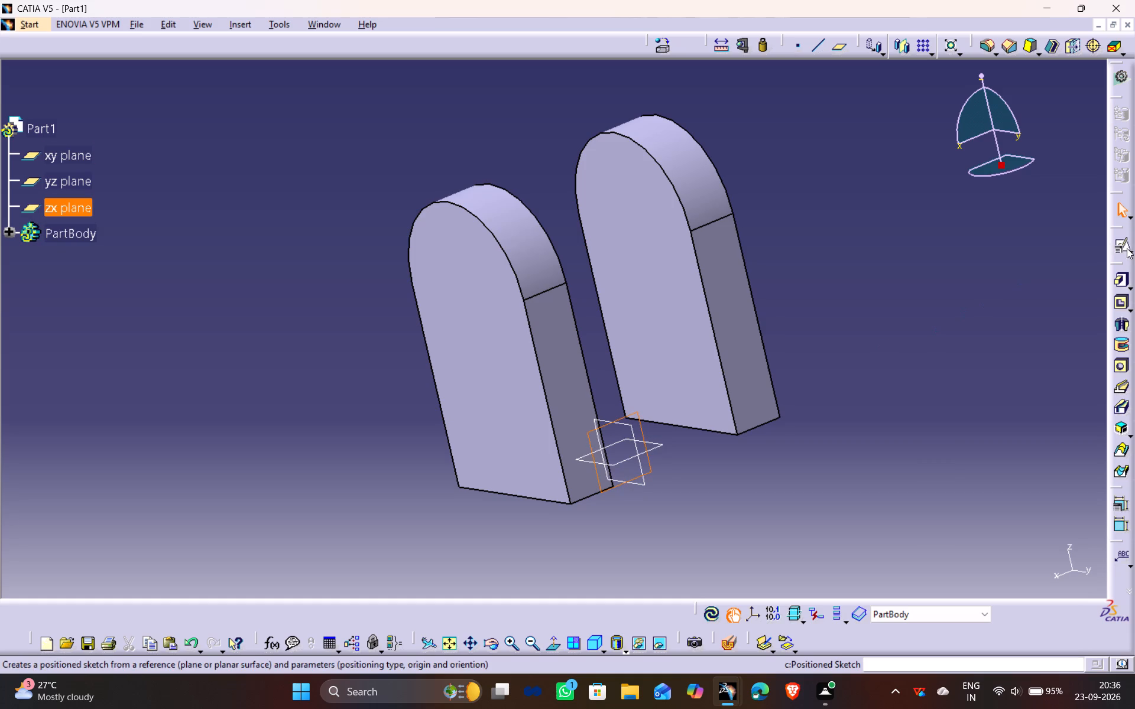
left_click(1124, 246)
left_click(1017, 570)
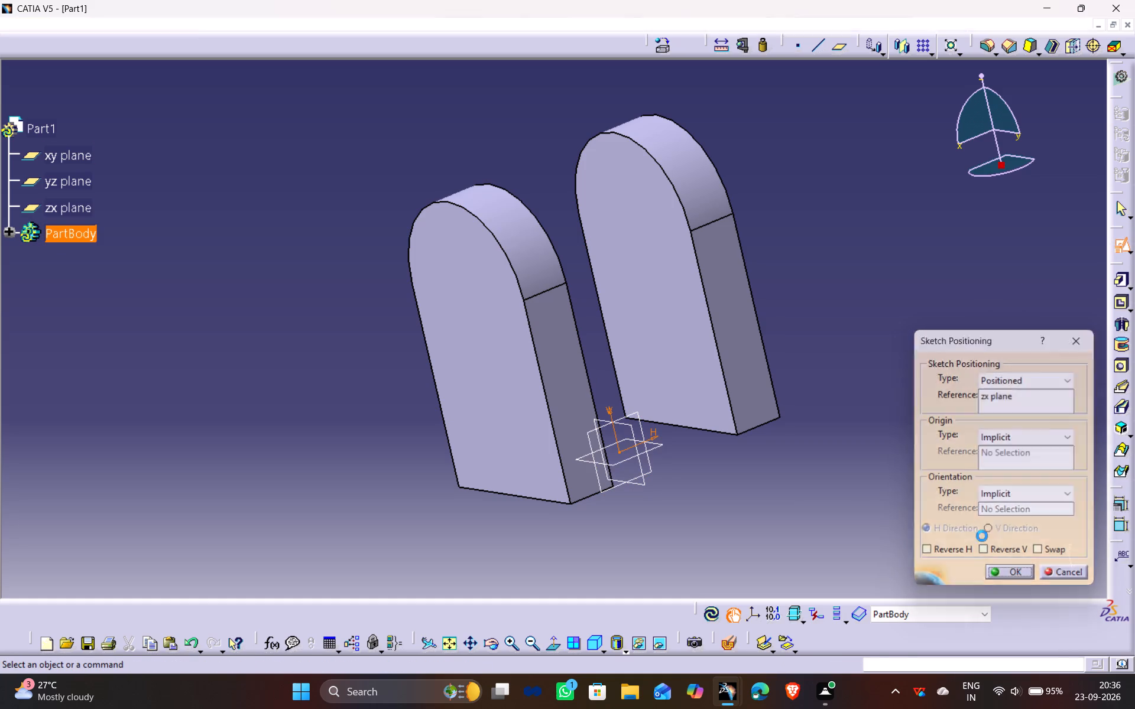
Sketch a closed stepped base profile along the horizontal axis, about 176 mm wide, with ends about 17 mm high and middle about 11 mm.
left_click(1118, 391)
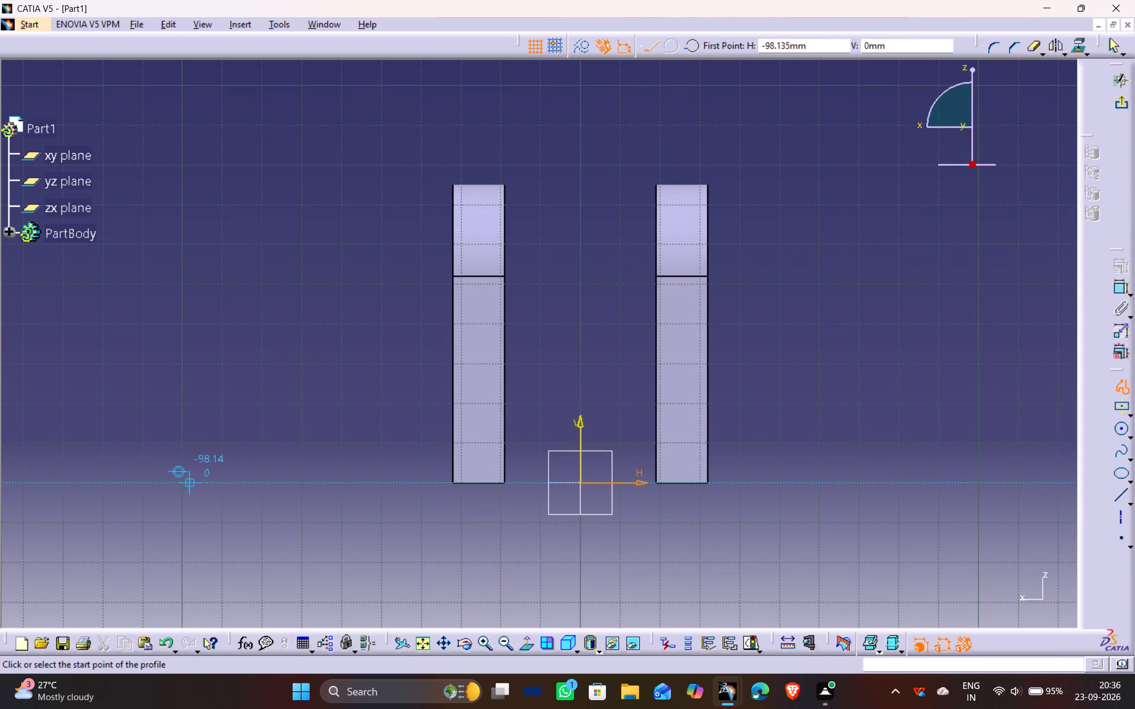
left_click(221, 484)
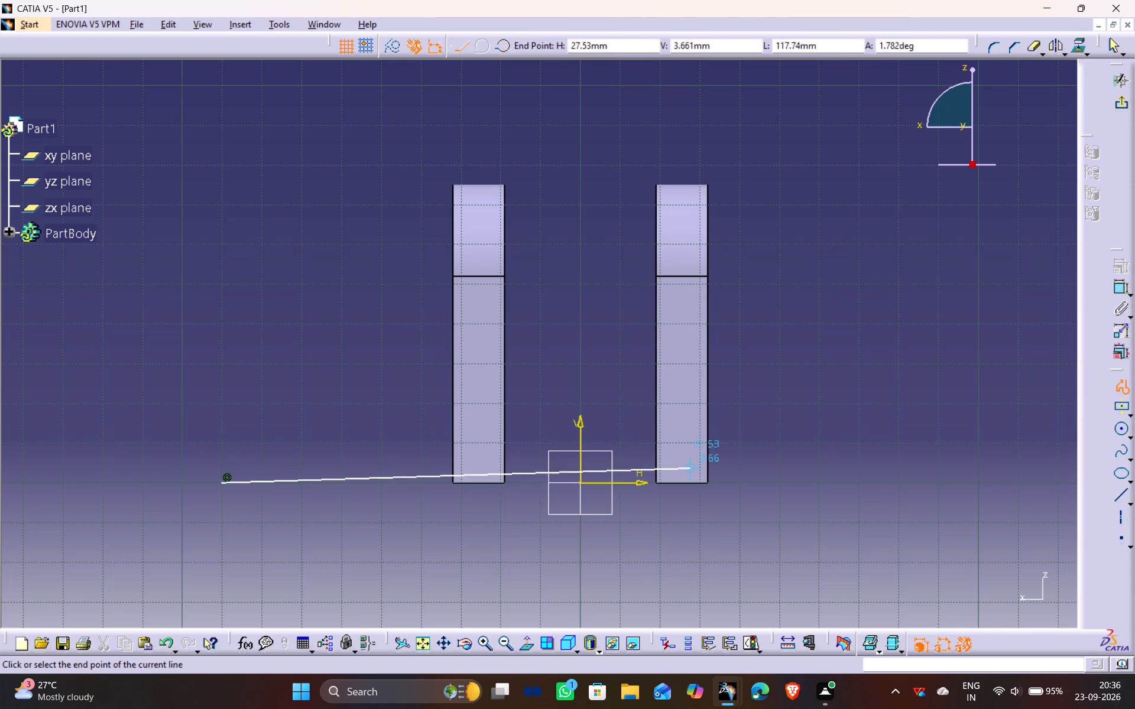
left_click(925, 483)
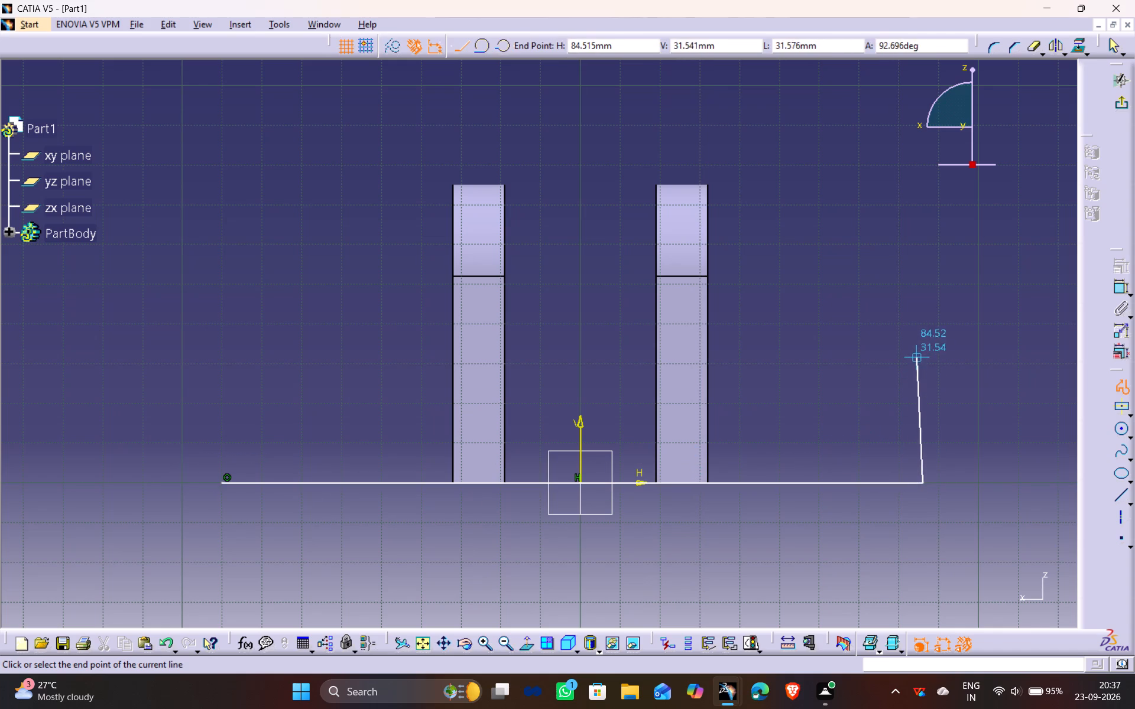
left_click(925, 417)
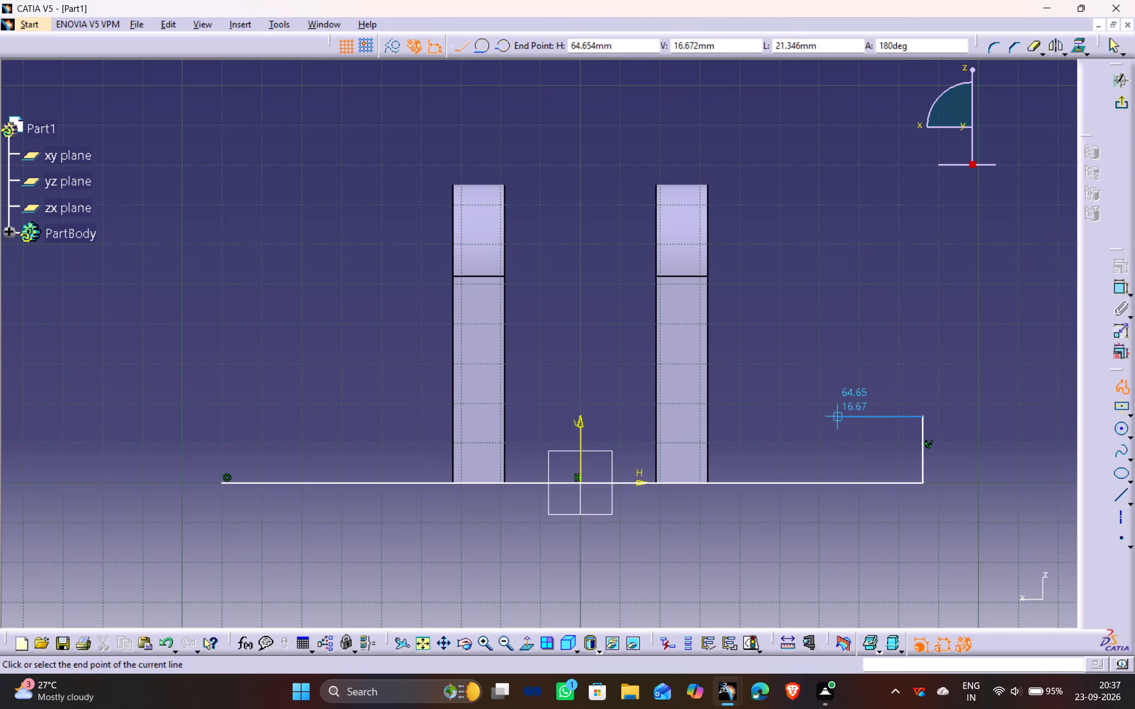
left_click(838, 414)
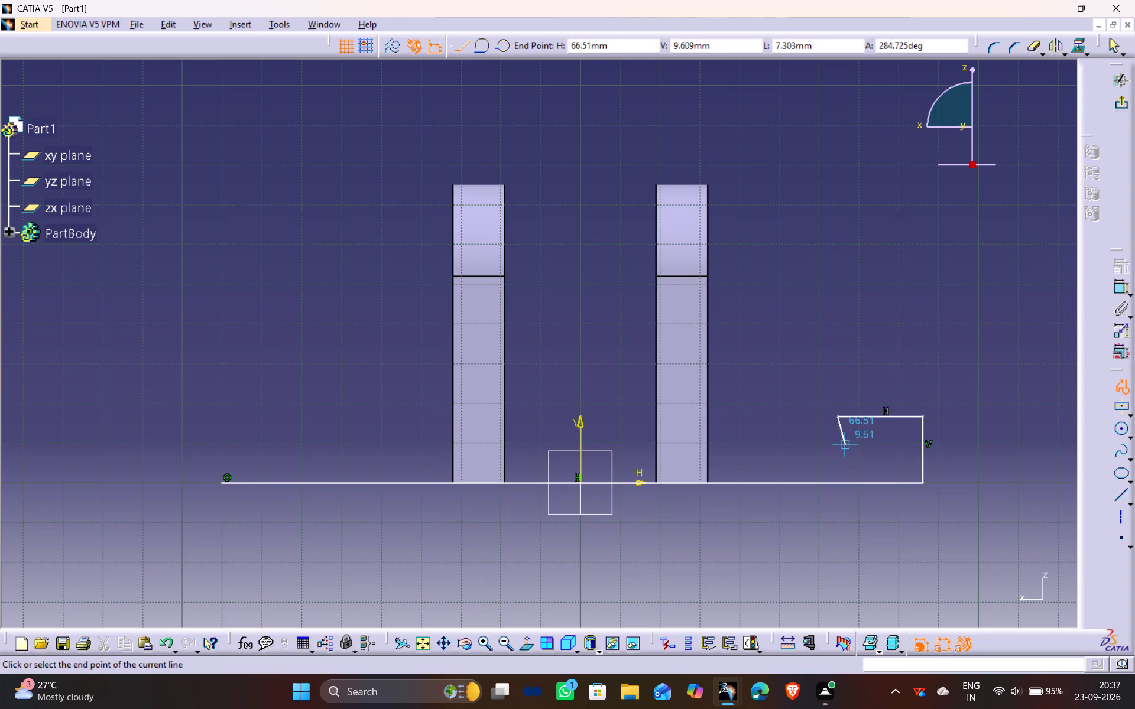
left_click(838, 439)
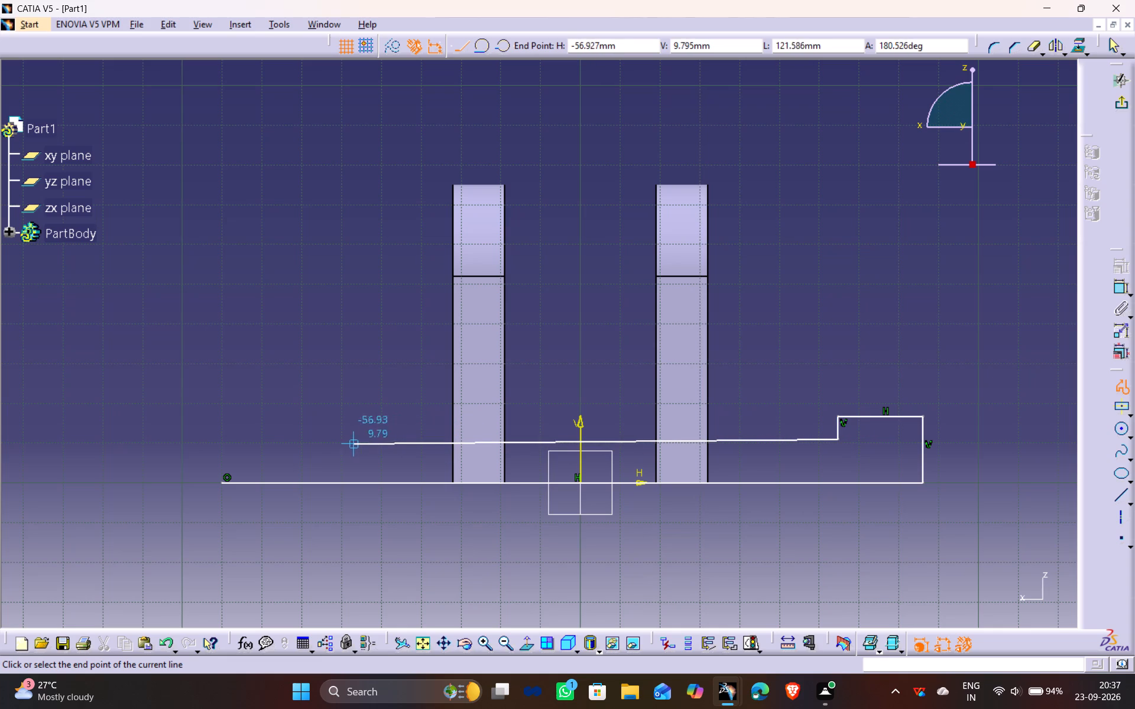
left_click(316, 440)
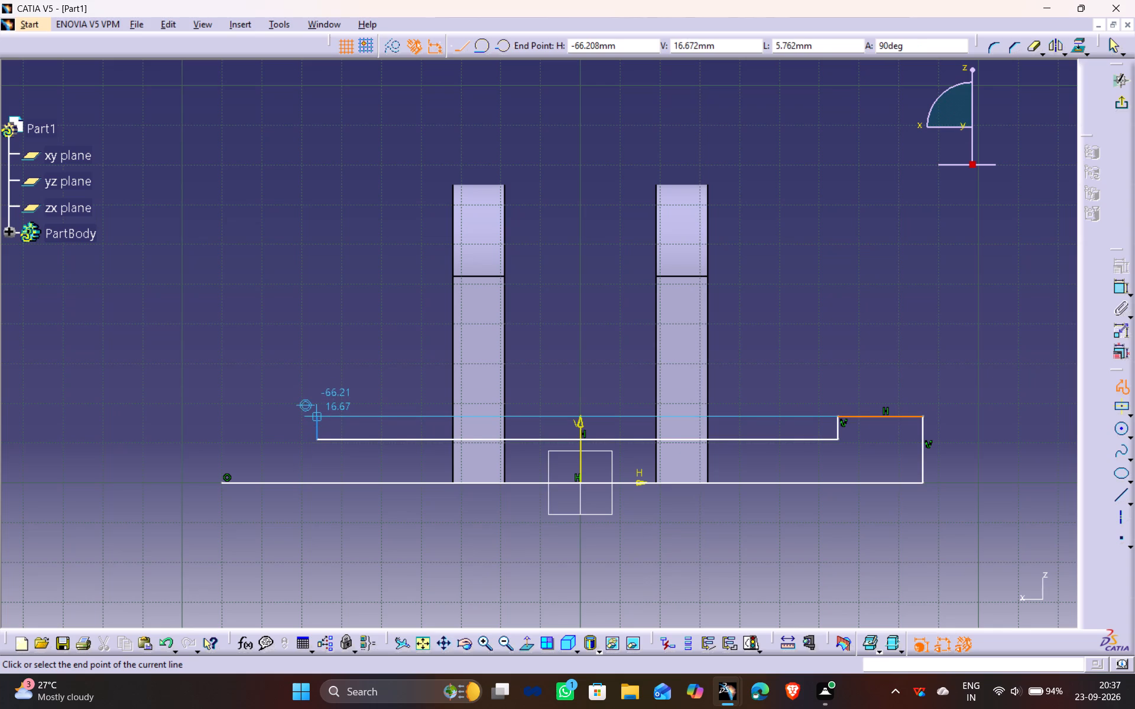
left_click(319, 417)
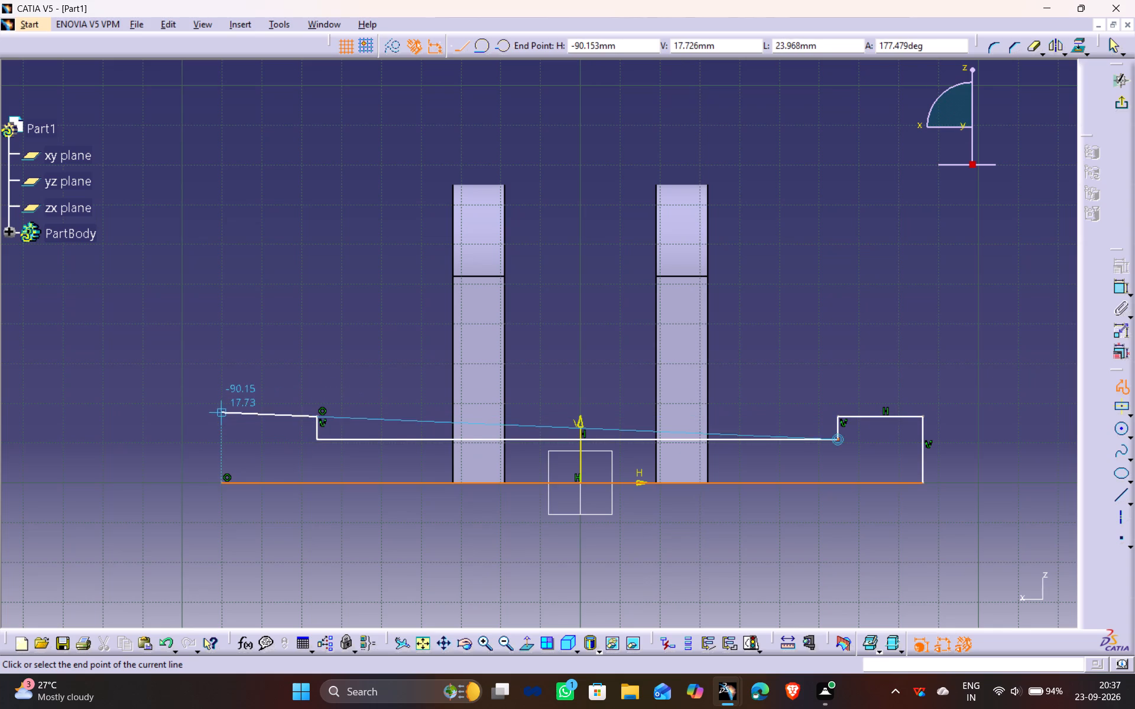
left_click(220, 414)
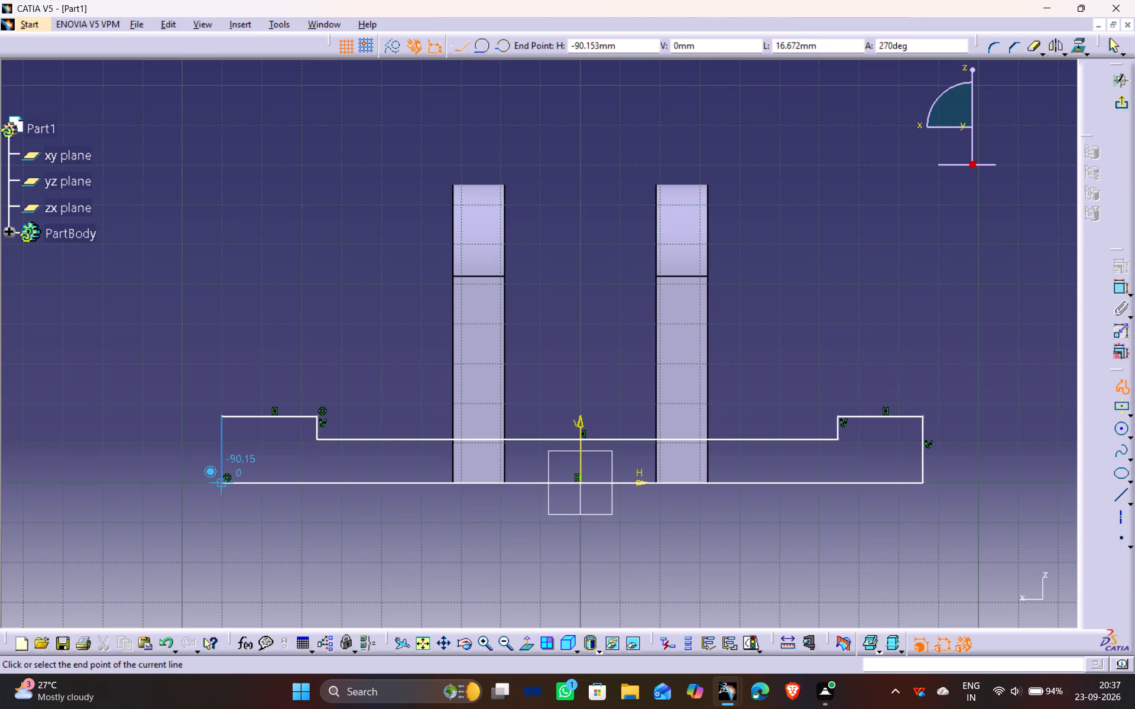
left_click(224, 483)
left_click(289, 529)
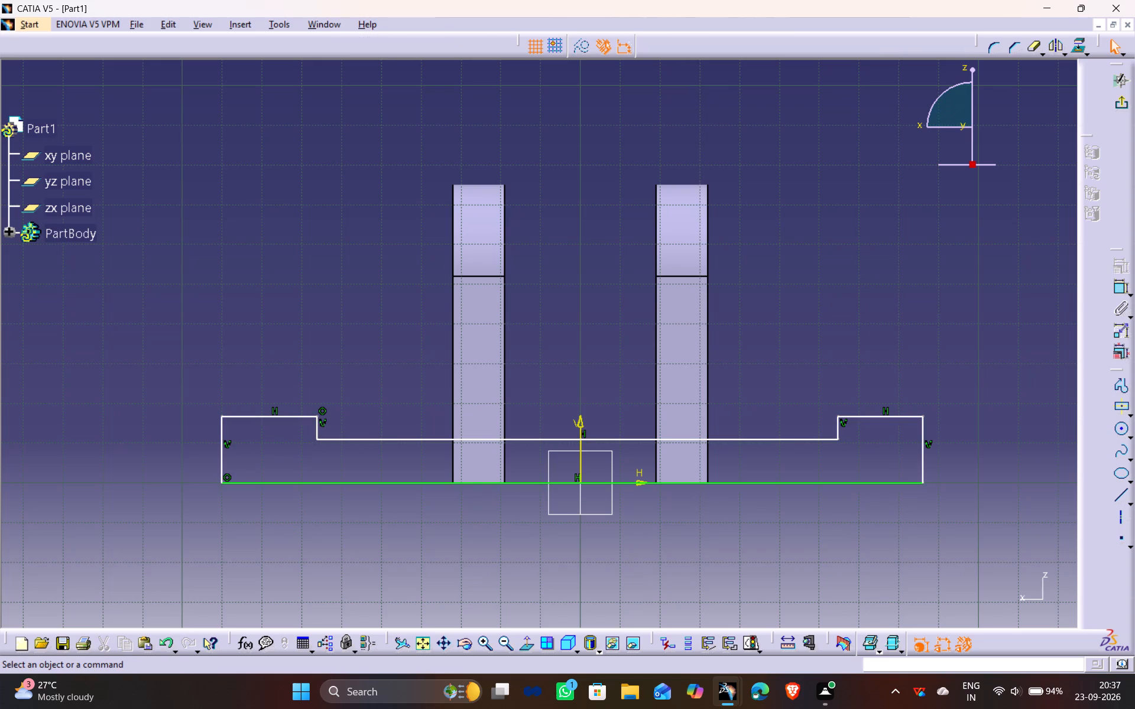
left_click(331, 360)
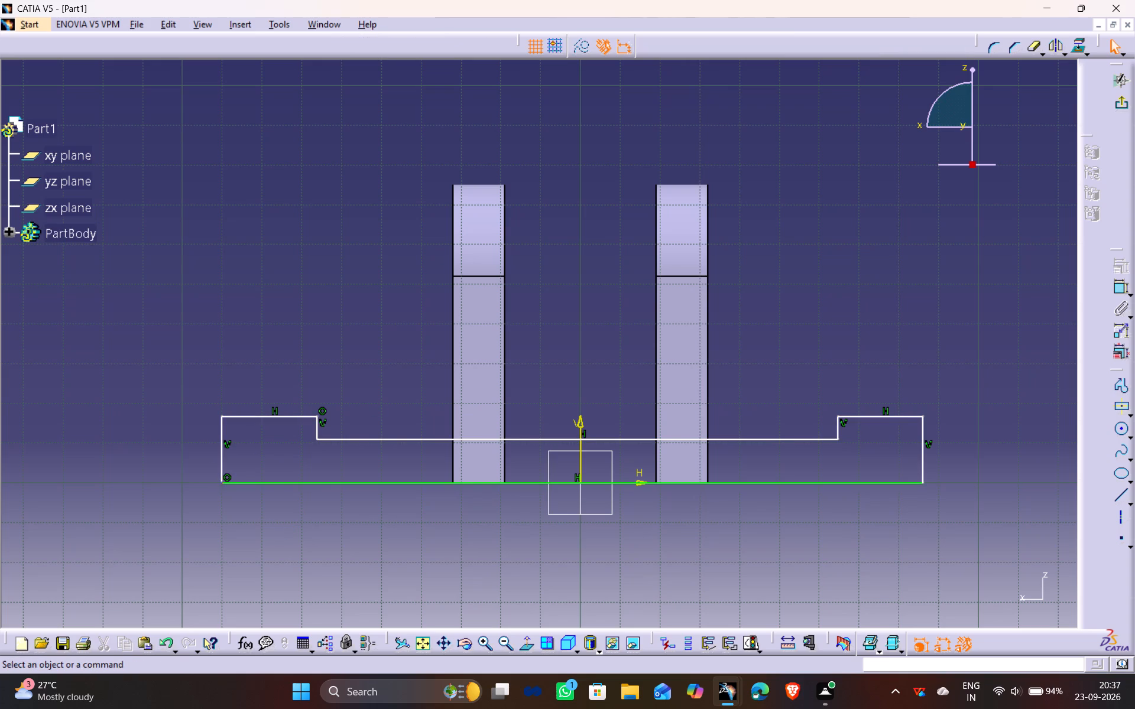
Constrain the two endpoints of the profile's bottom edge to be symmetric about the vertical axis.
left_click(221, 484)
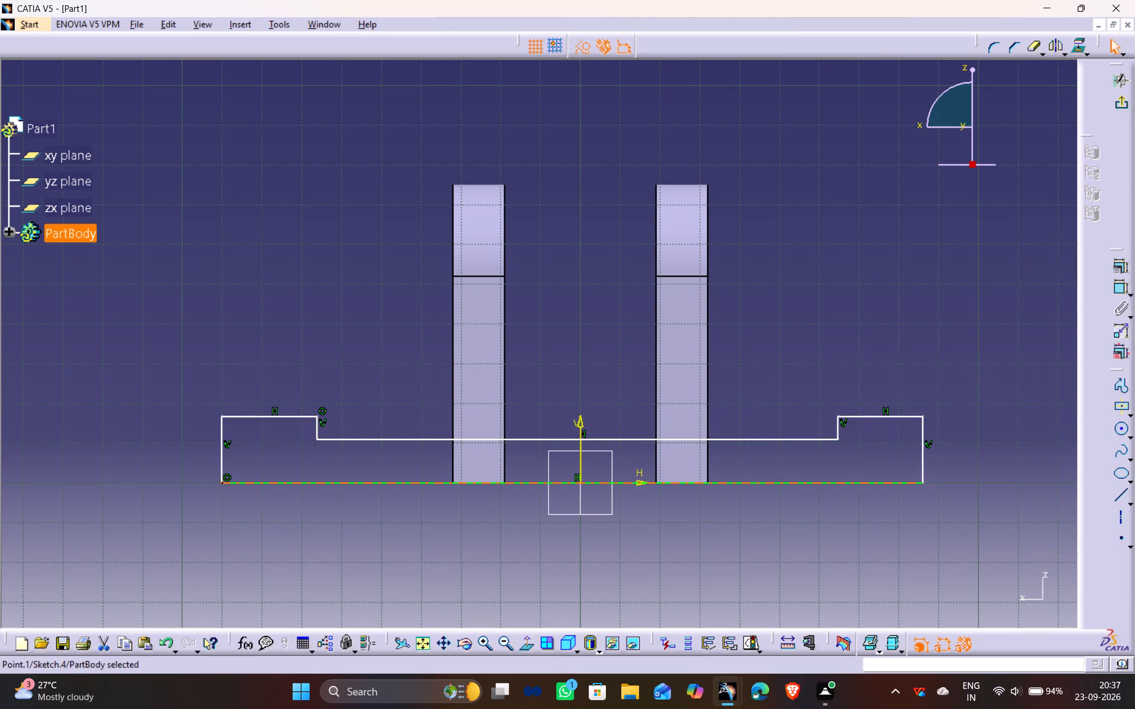
left_click(922, 482, "ctrl")
left_click(580, 421, "ctrl")
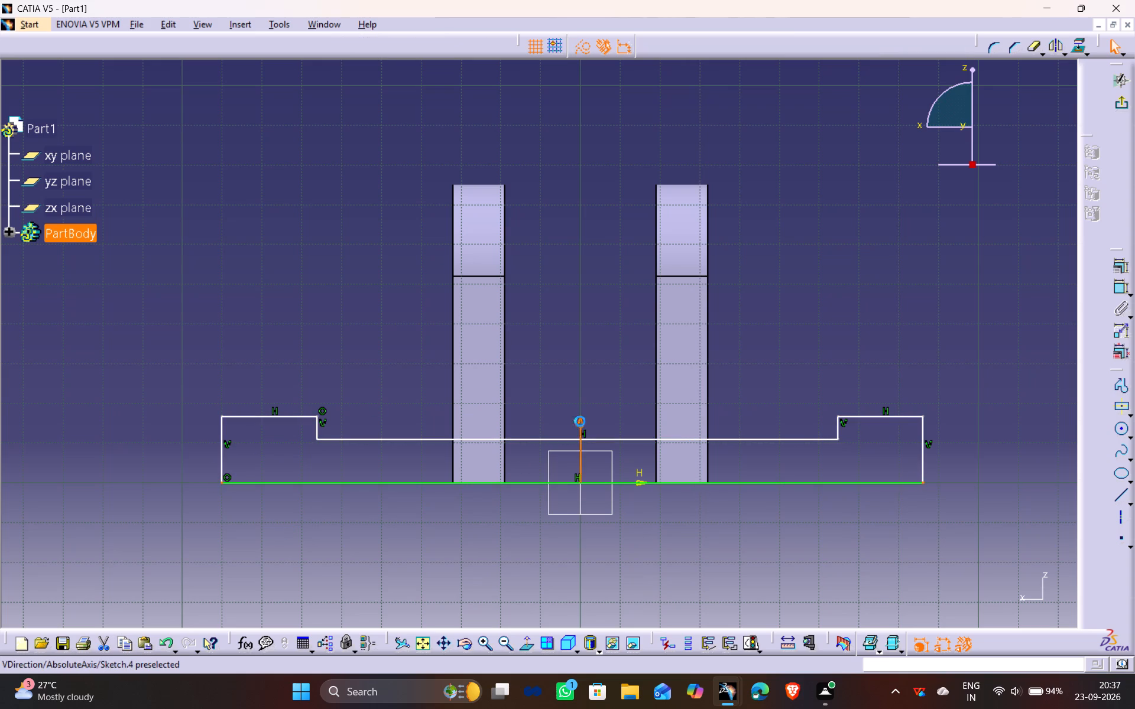
left_click(1114, 264)
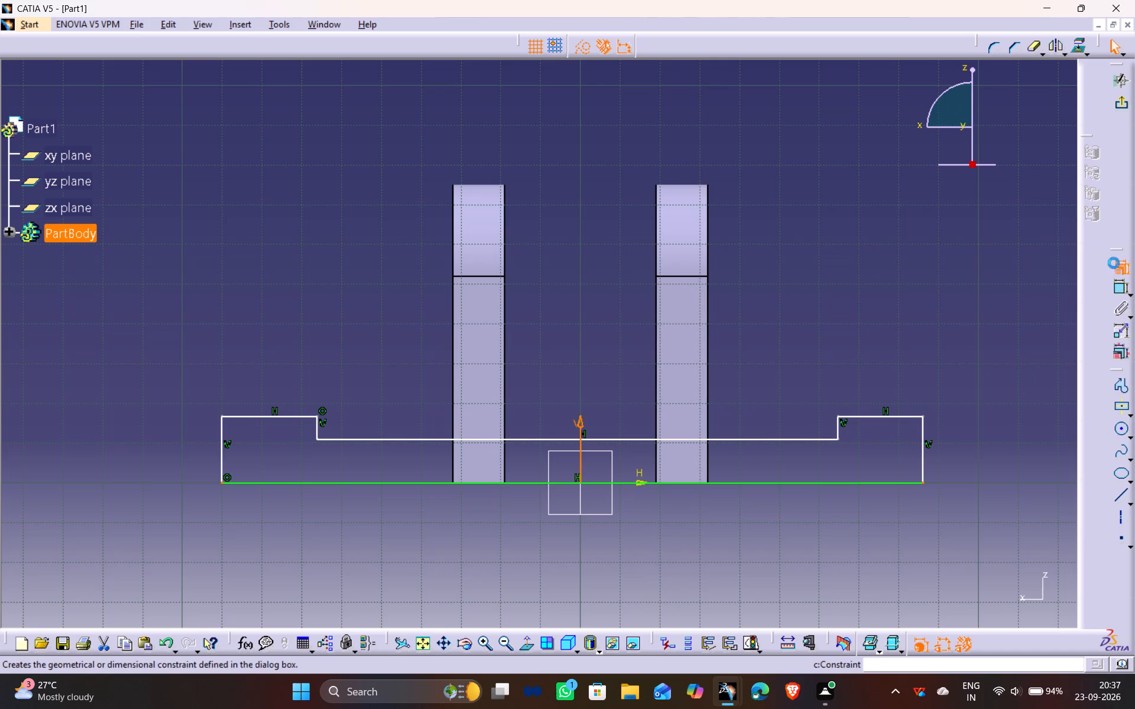
left_click(945, 549)
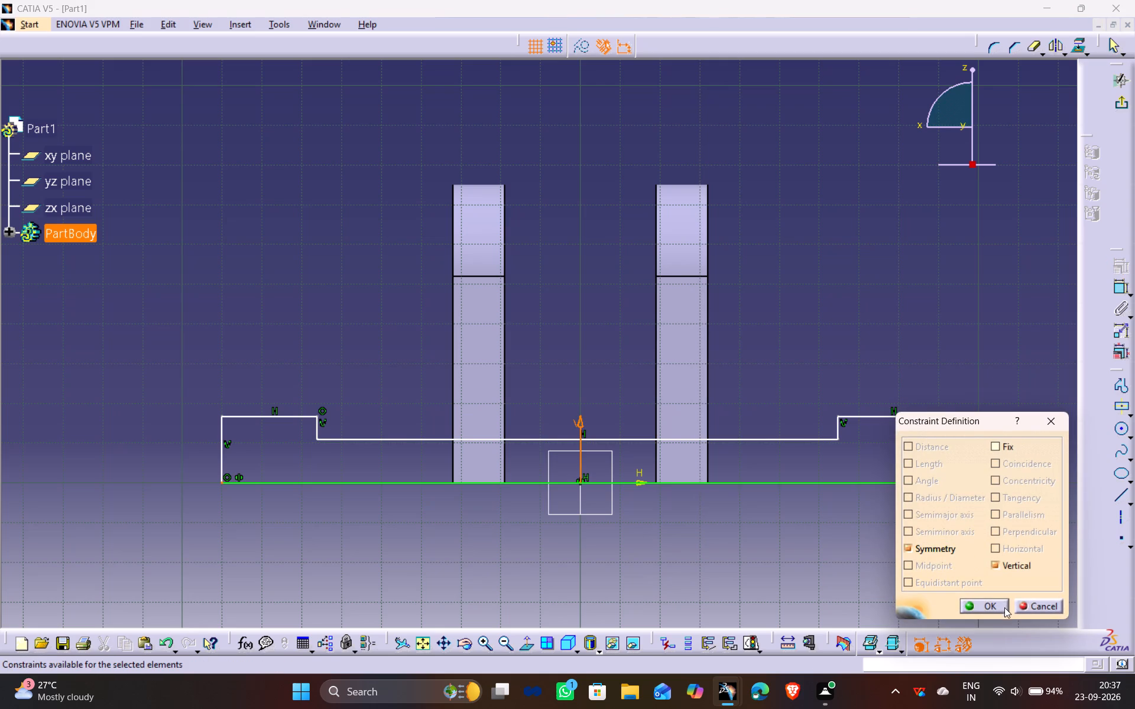
left_click(999, 601)
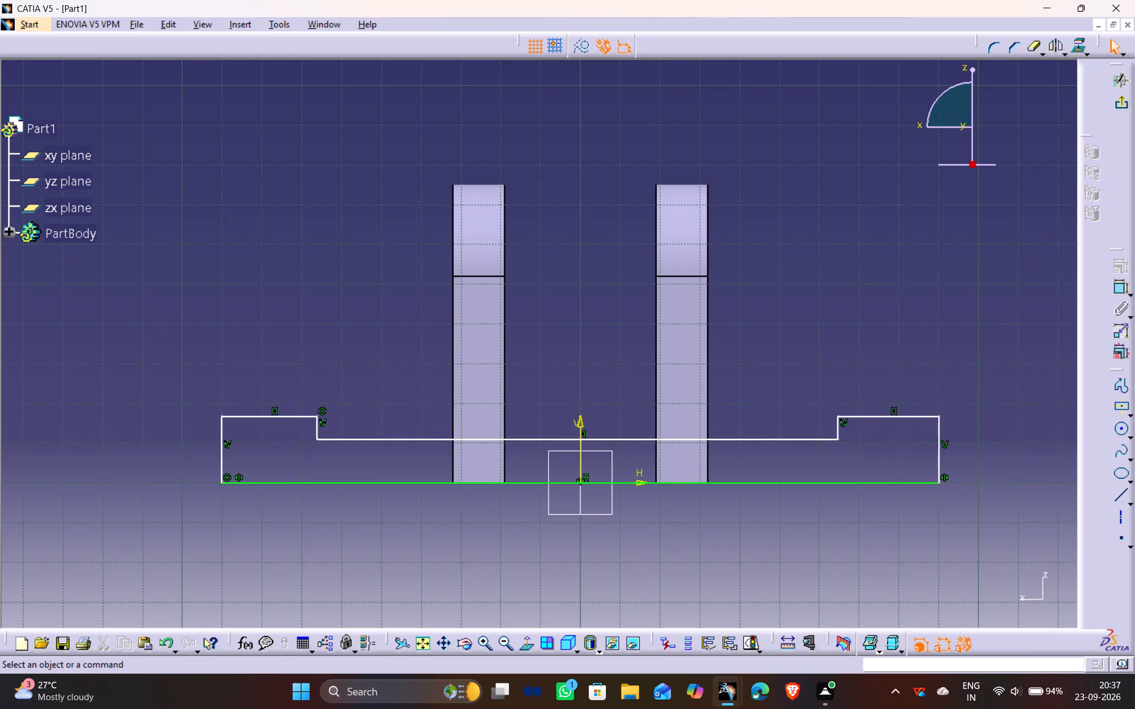
Constrain the profile's two outer vertical edges to be symmetric about the vertical axis.
left_click(223, 454, "ctrl")
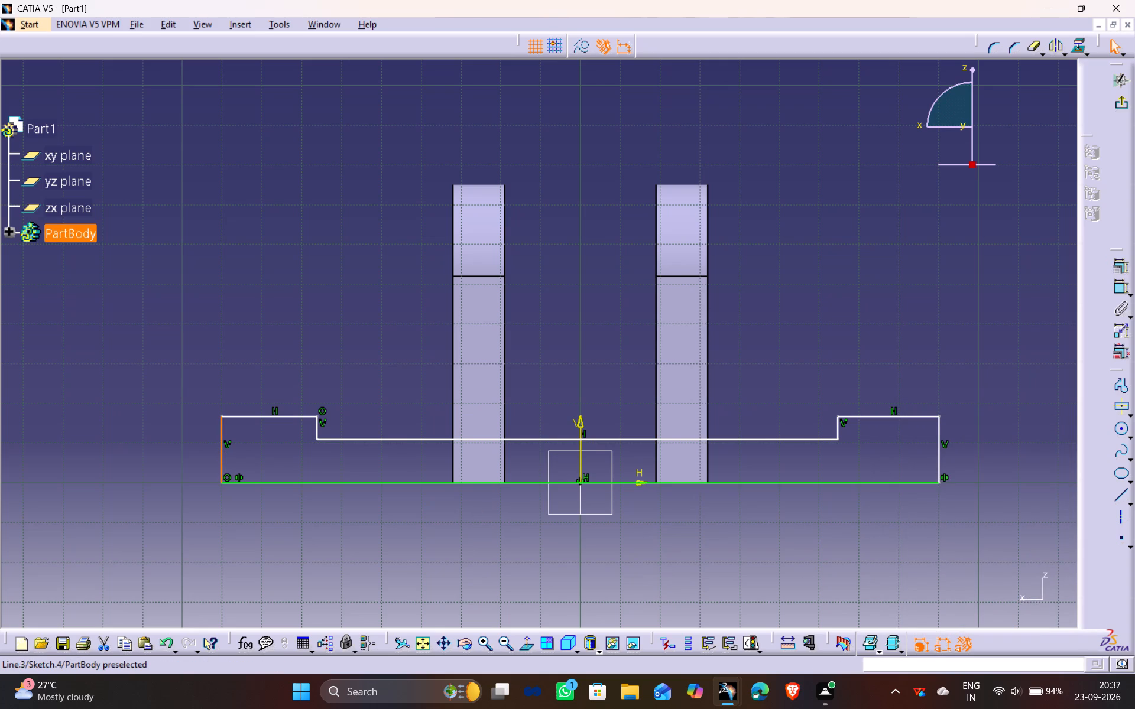
left_click(941, 454, "ctrl")
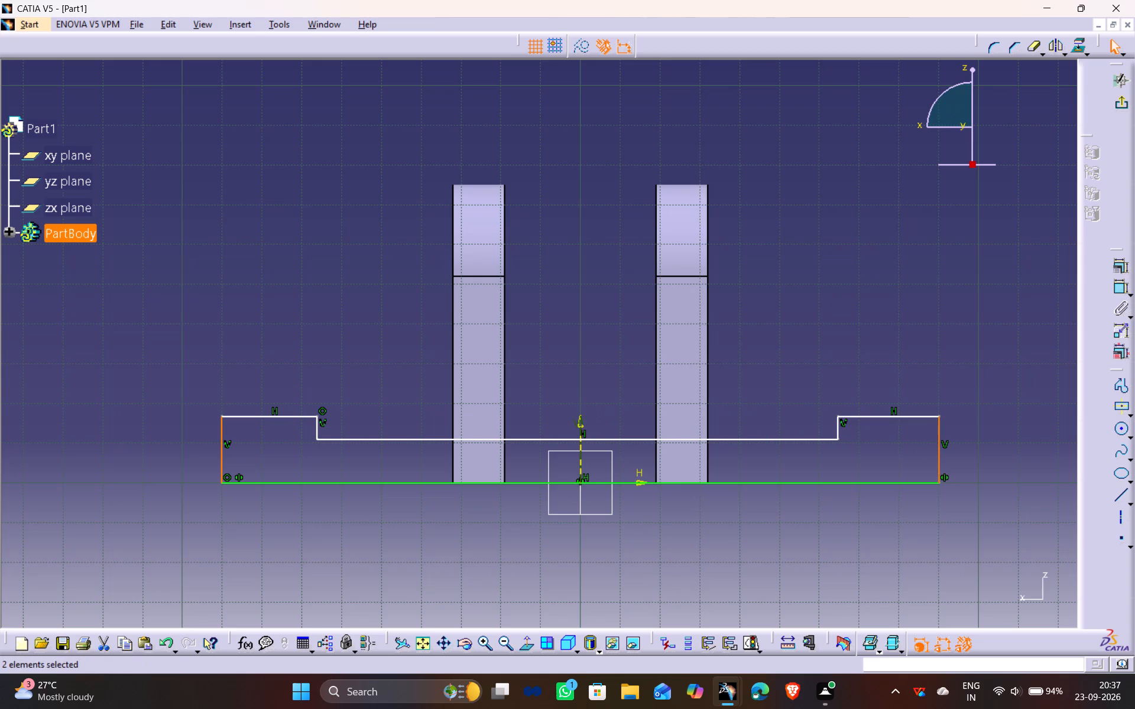
left_click(577, 421, "ctrl")
left_click(1123, 263)
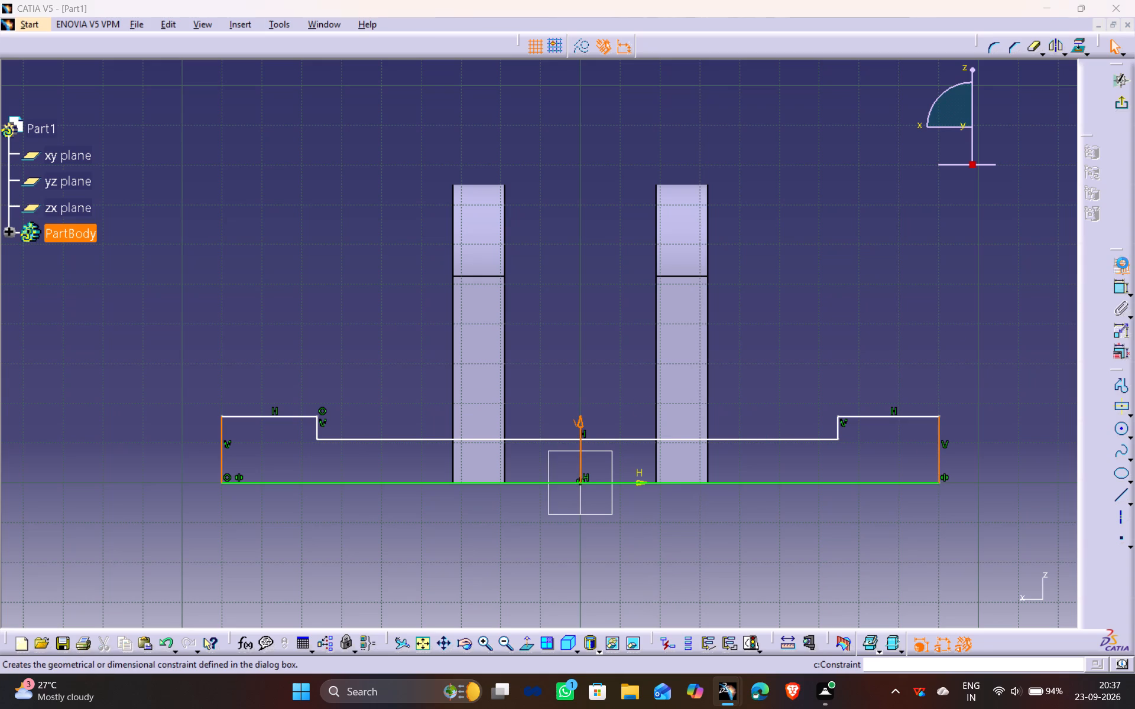
left_click(938, 545)
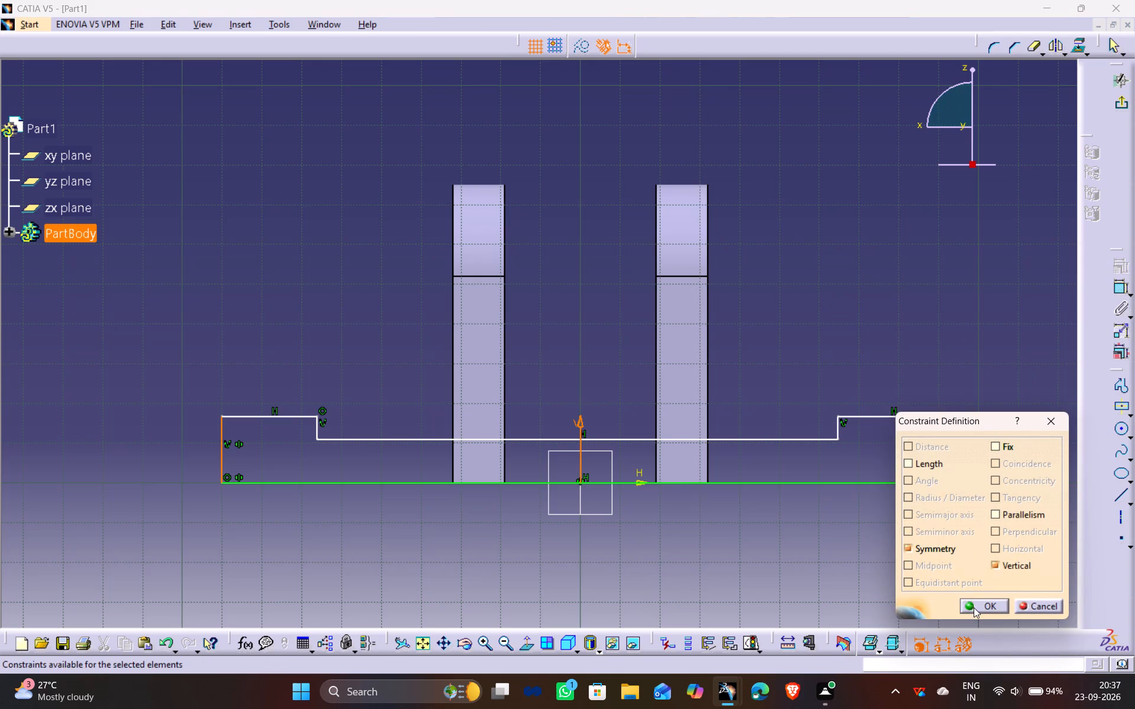
left_click(974, 607)
Constrain the two short inner vertical edges of the steps to be symmetric about the vertical axis.
left_click(316, 430)
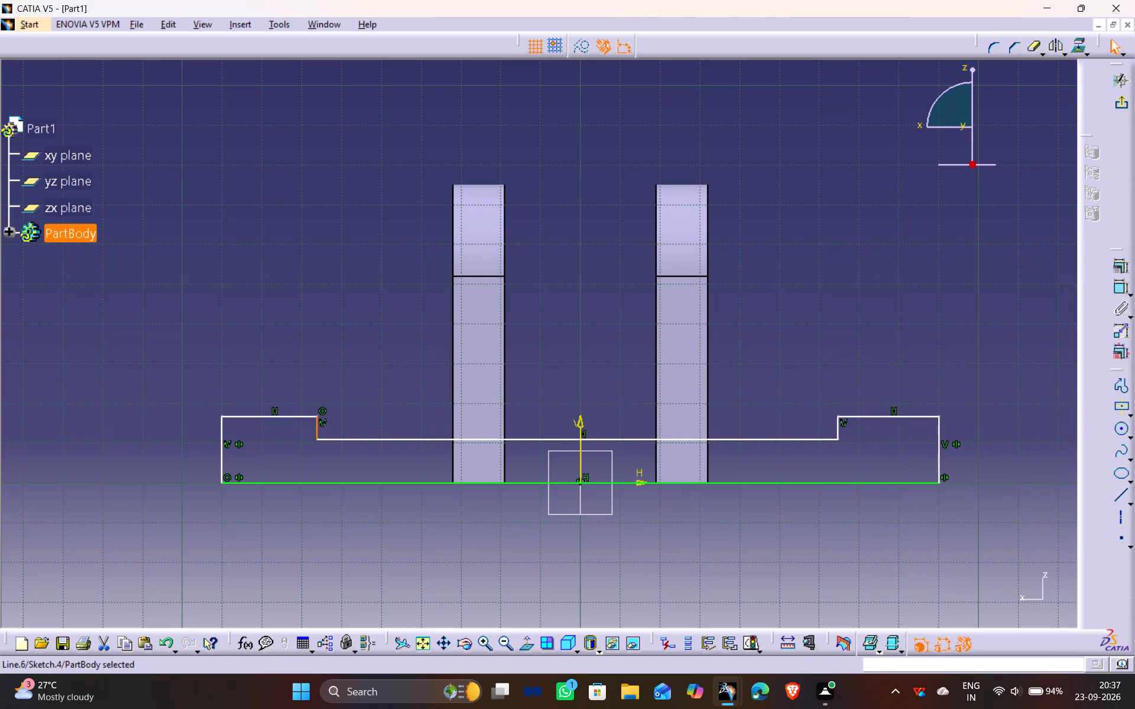
left_click(839, 428, "ctrl")
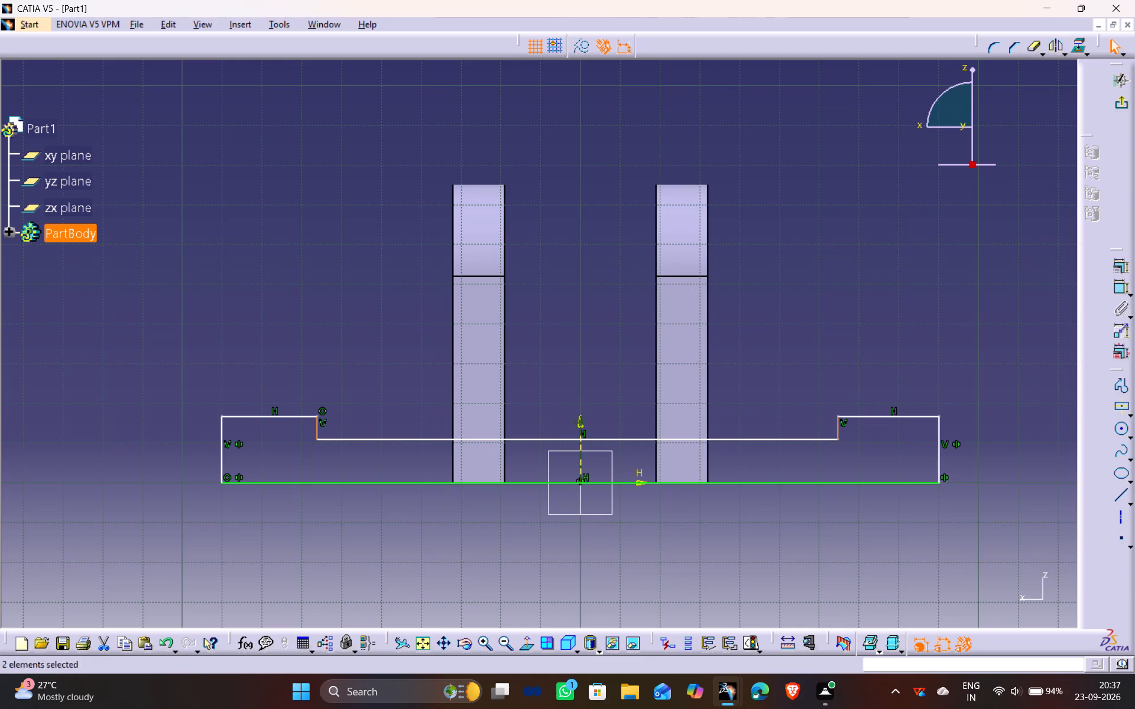
left_click(583, 421, "ctrl")
left_click(1120, 262)
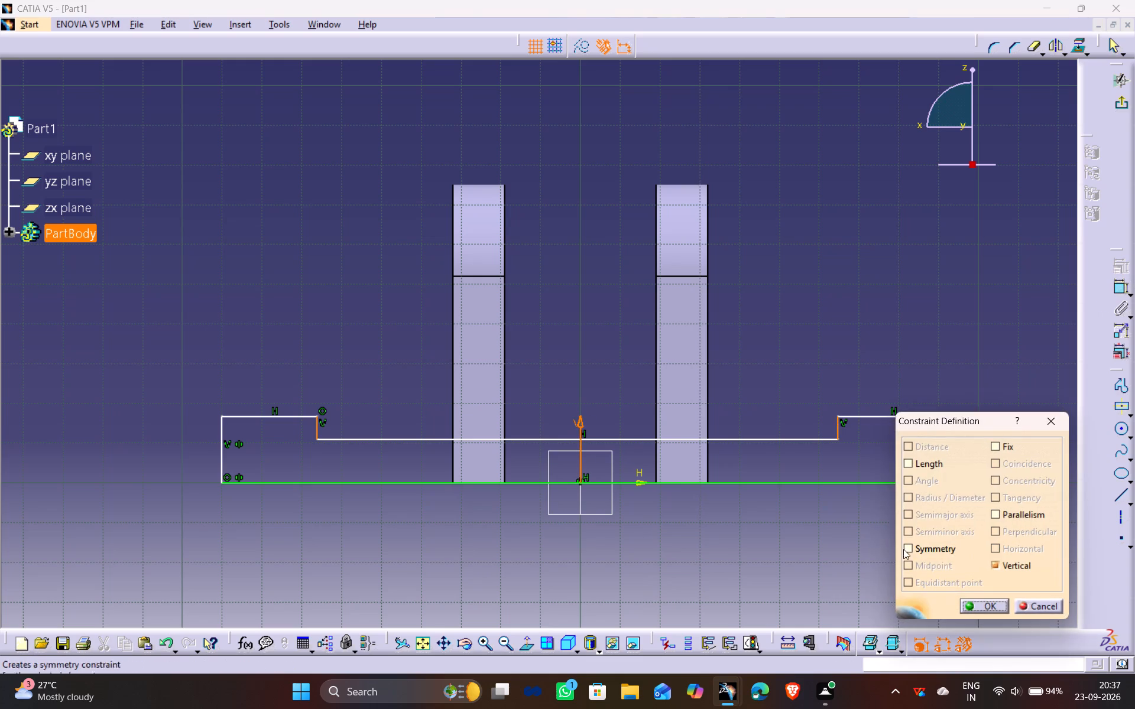
left_click(916, 545)
left_click(981, 610)
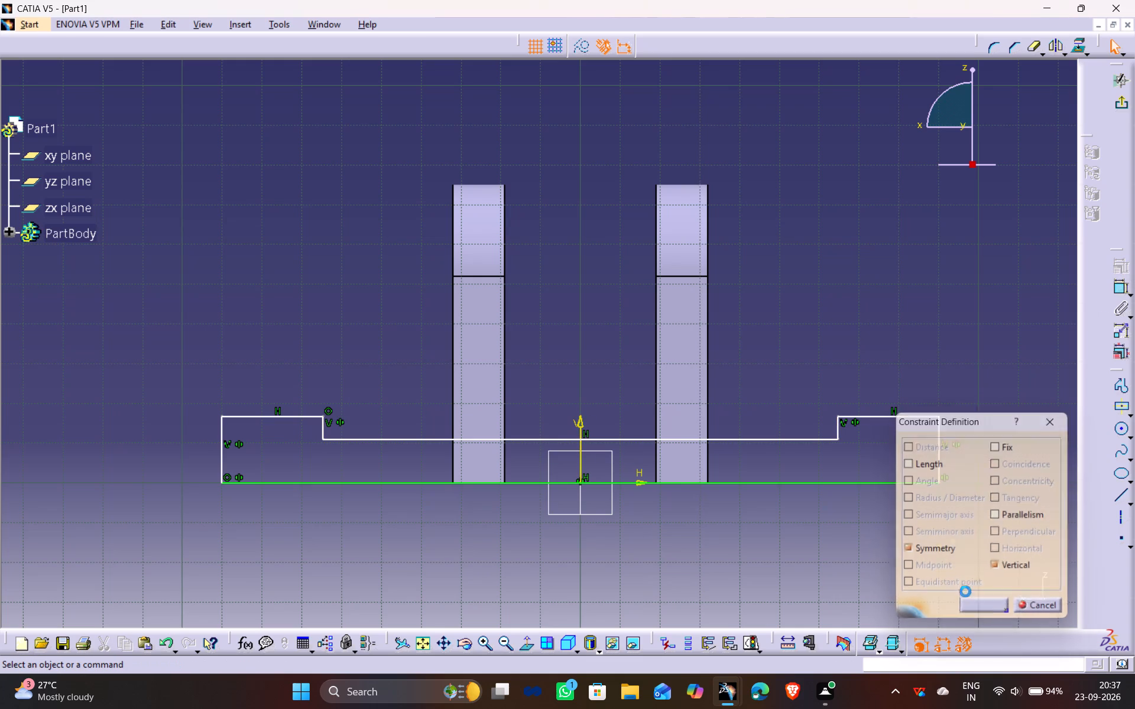
left_click(888, 374)
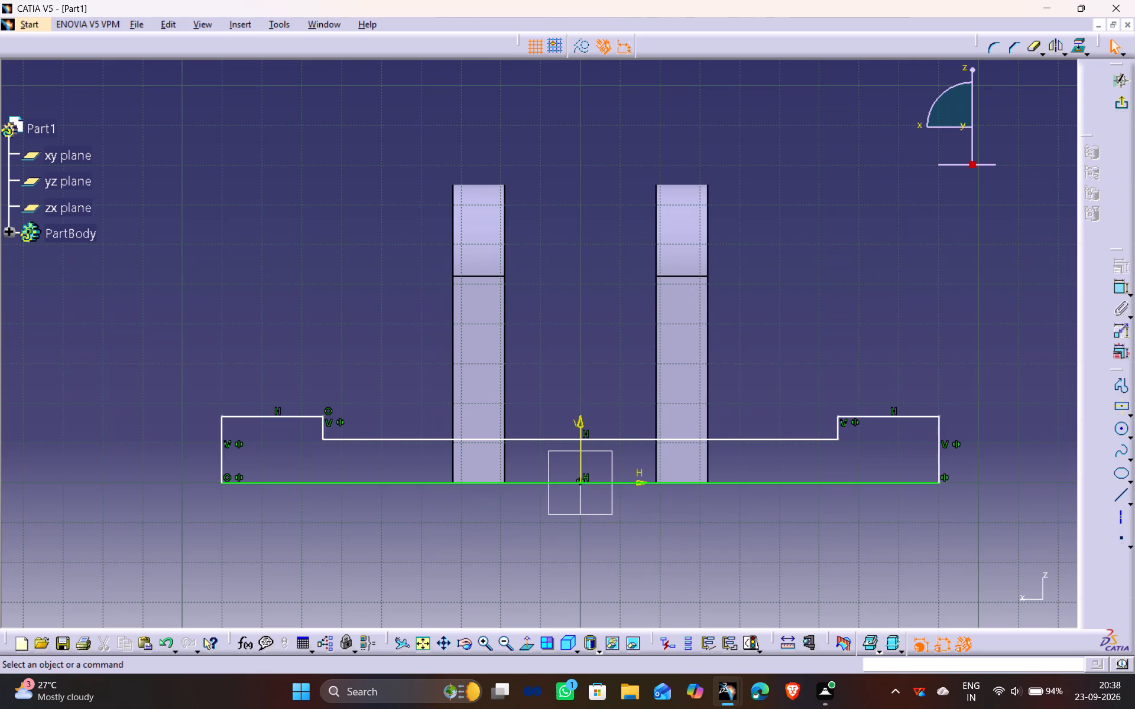
Dimension the profile's bottom edge below the sketch and set its length to 174 mm.
left_click(651, 482)
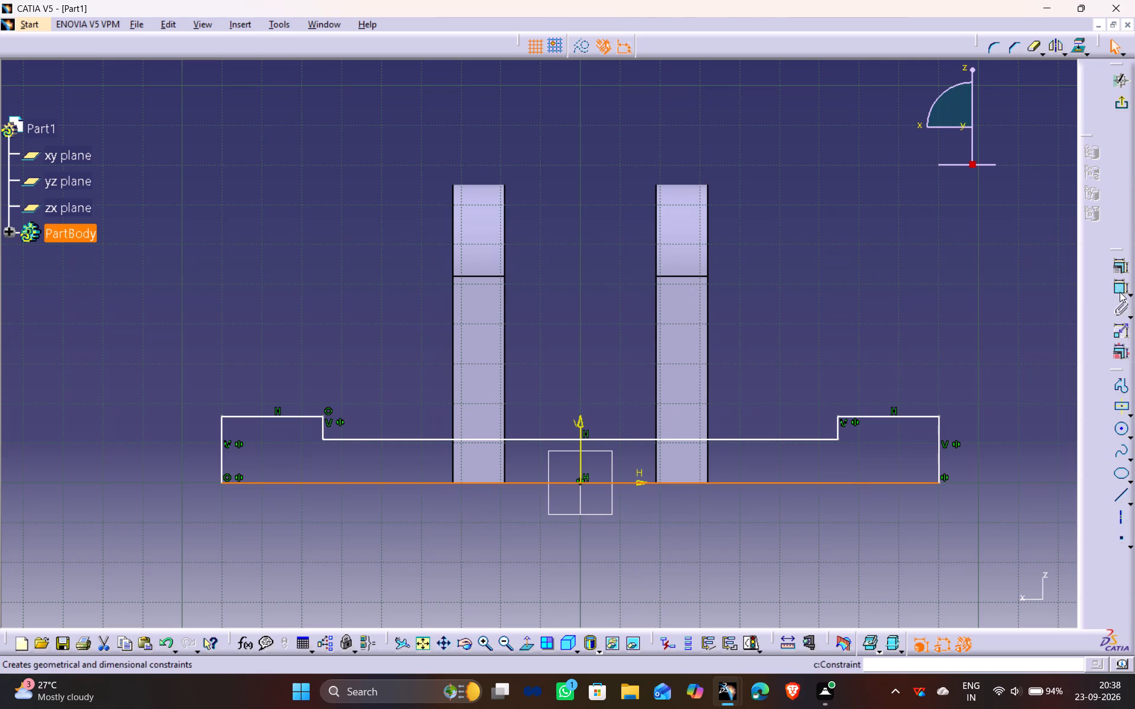
left_click(1120, 292)
left_click(594, 534)
double_click(595, 529)
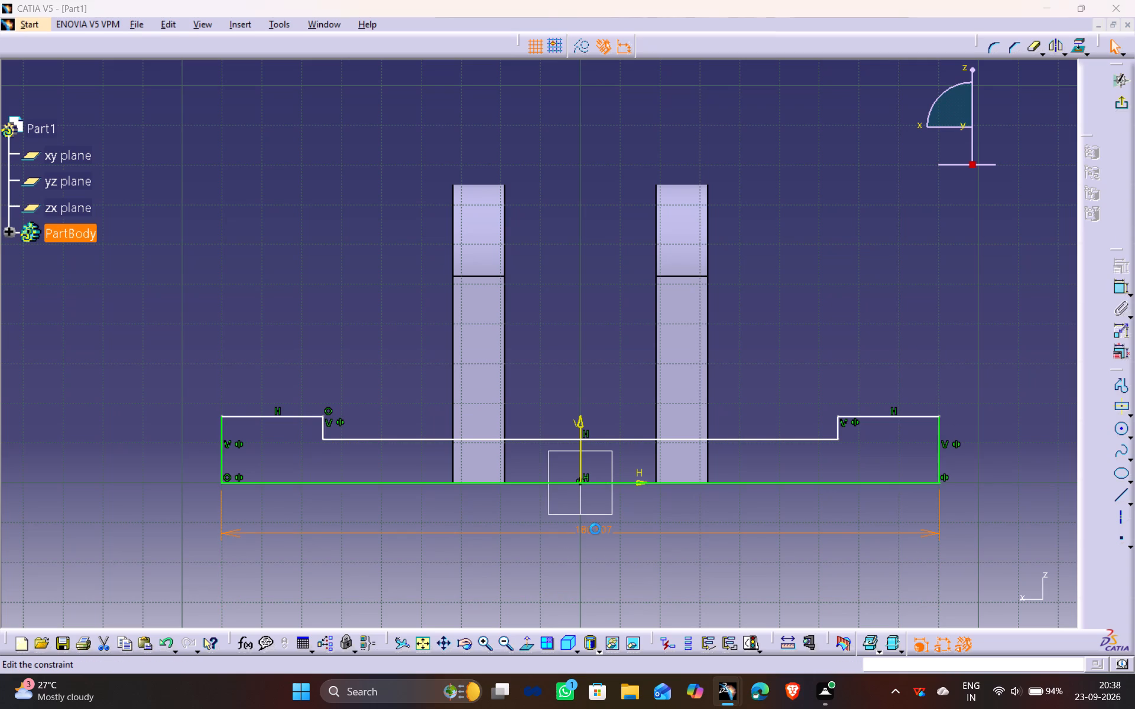
key("1")
type("74")
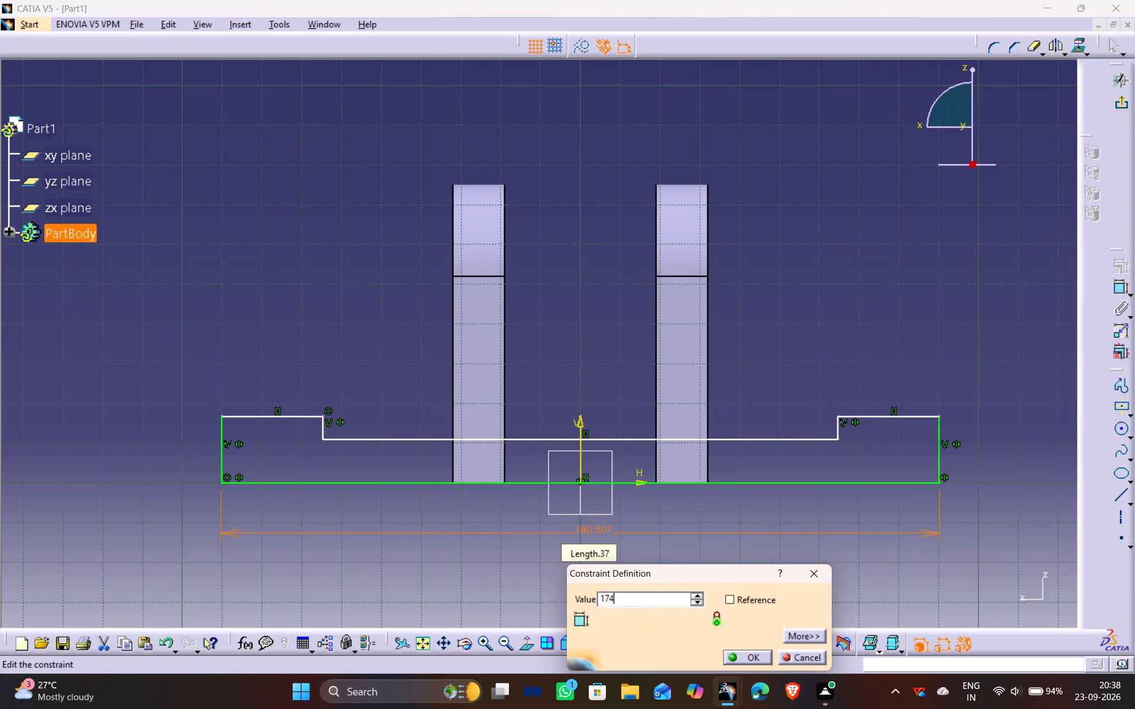
key("Return")
left_click(832, 360)
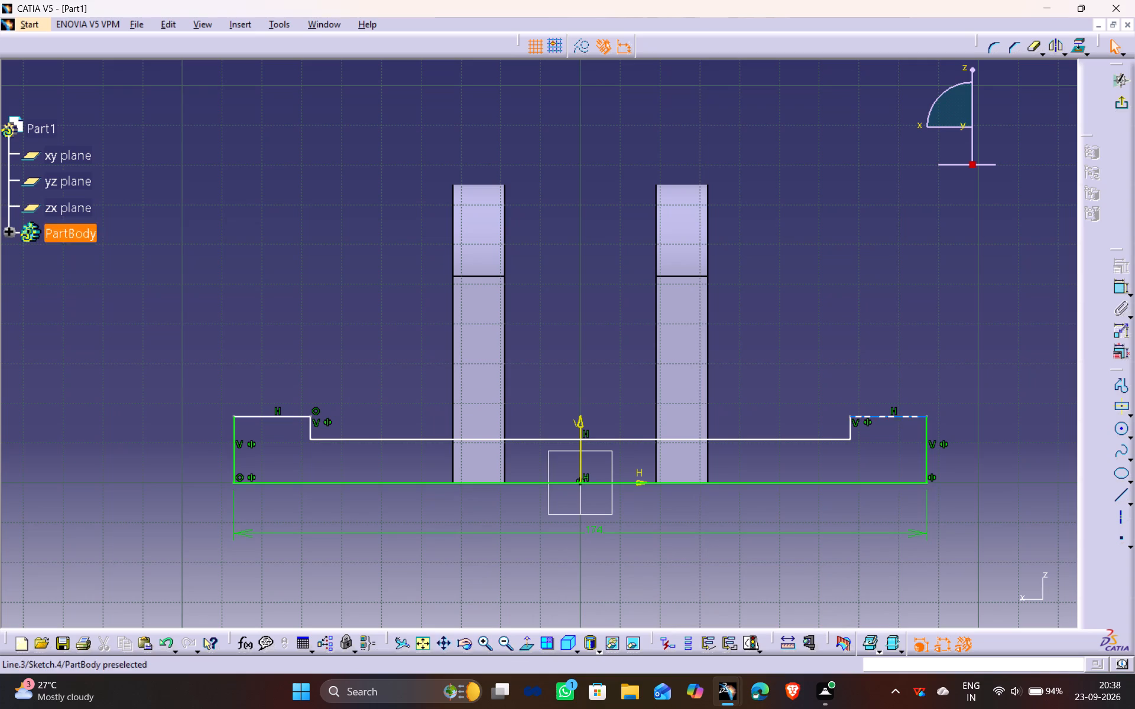
Dimension the top edge of the raised end on the positive H side and set its length to 14 mm.
left_click(902, 415)
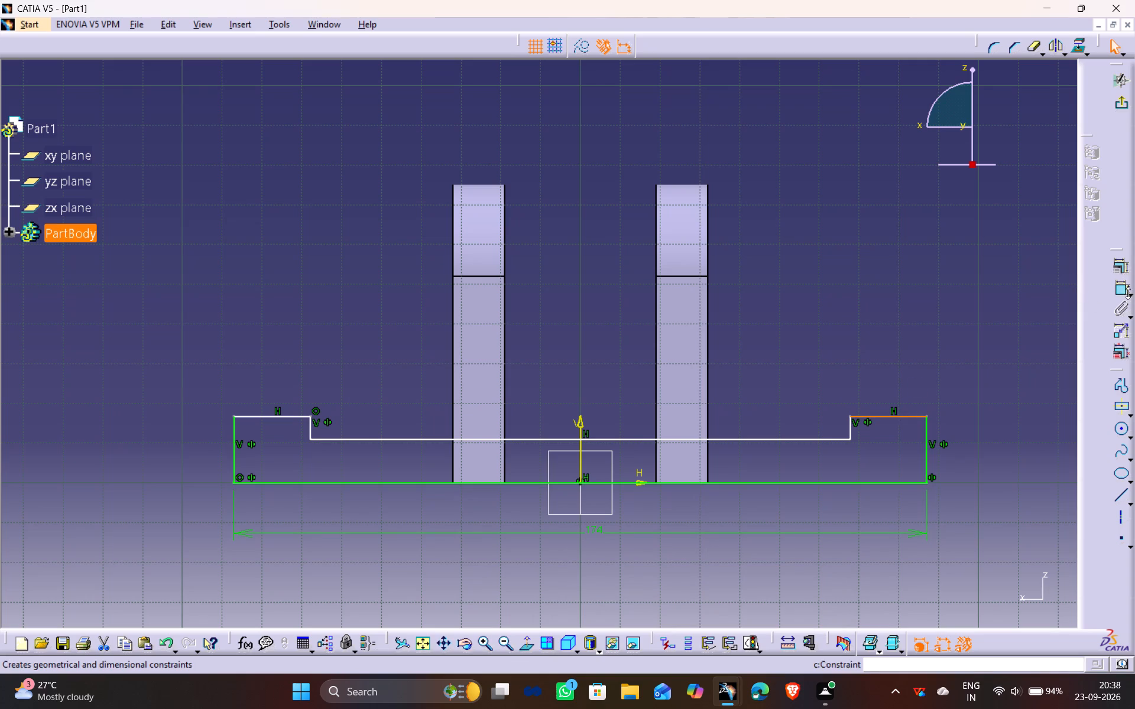
left_click(1127, 292)
left_click(1096, 312)
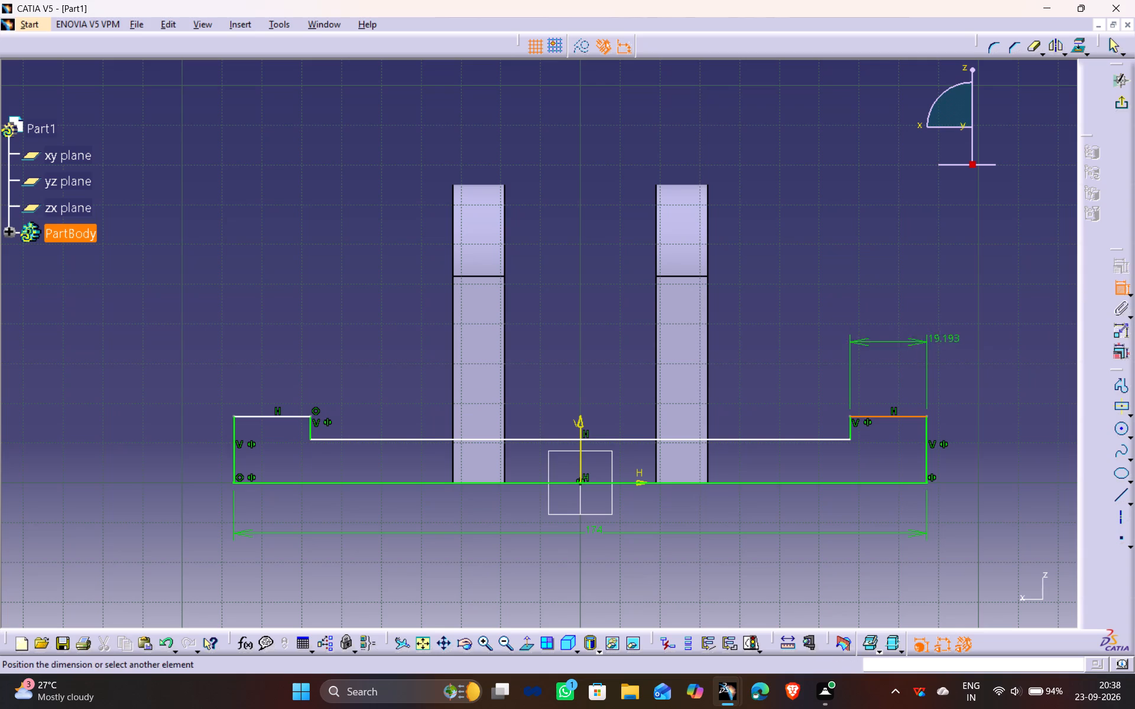
left_click(965, 378)
double_click(965, 372)
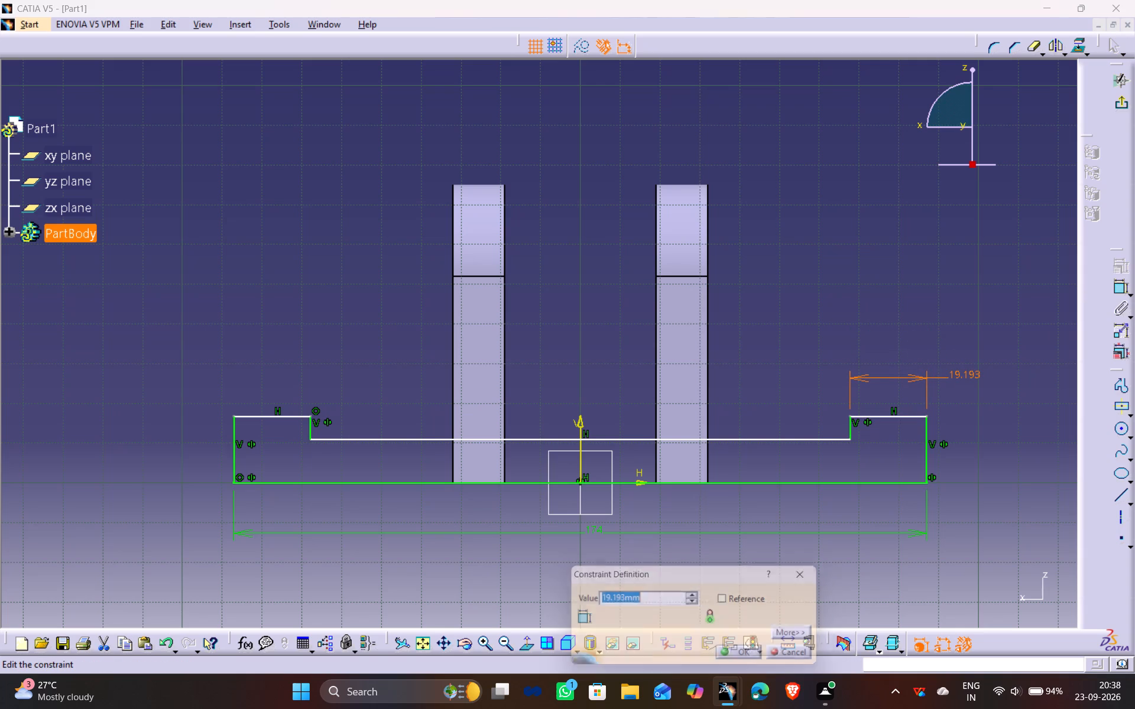
key("grave")
key("BackSpace")
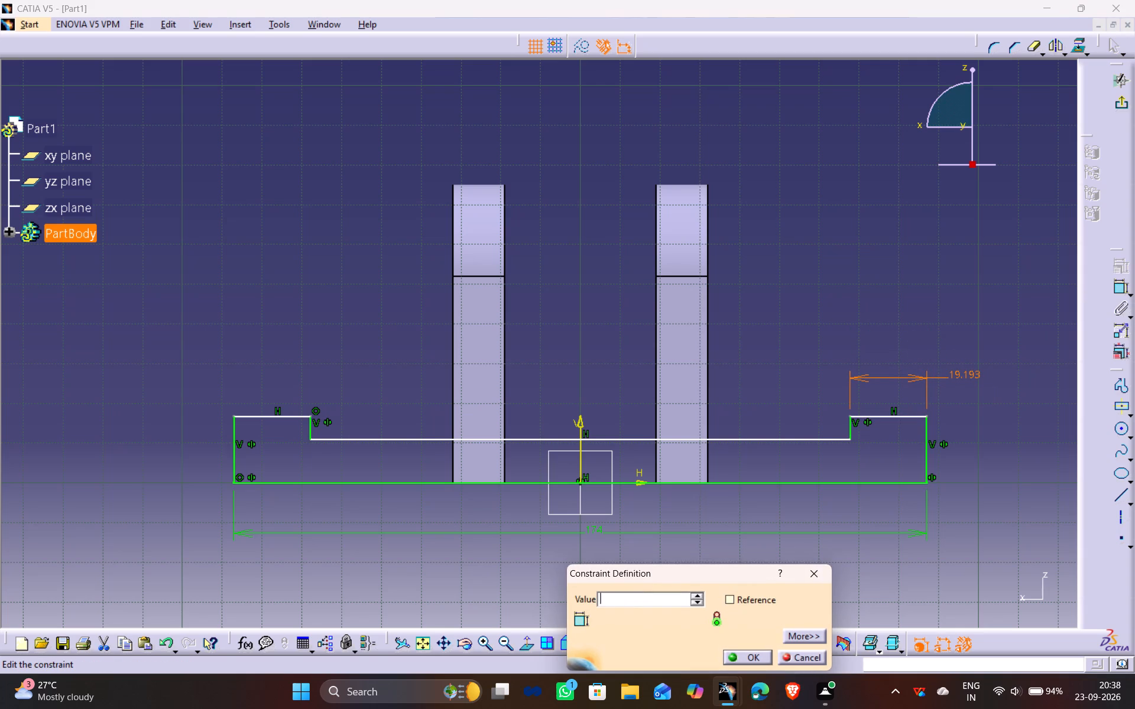
key("1")
key("4")
key("Return")
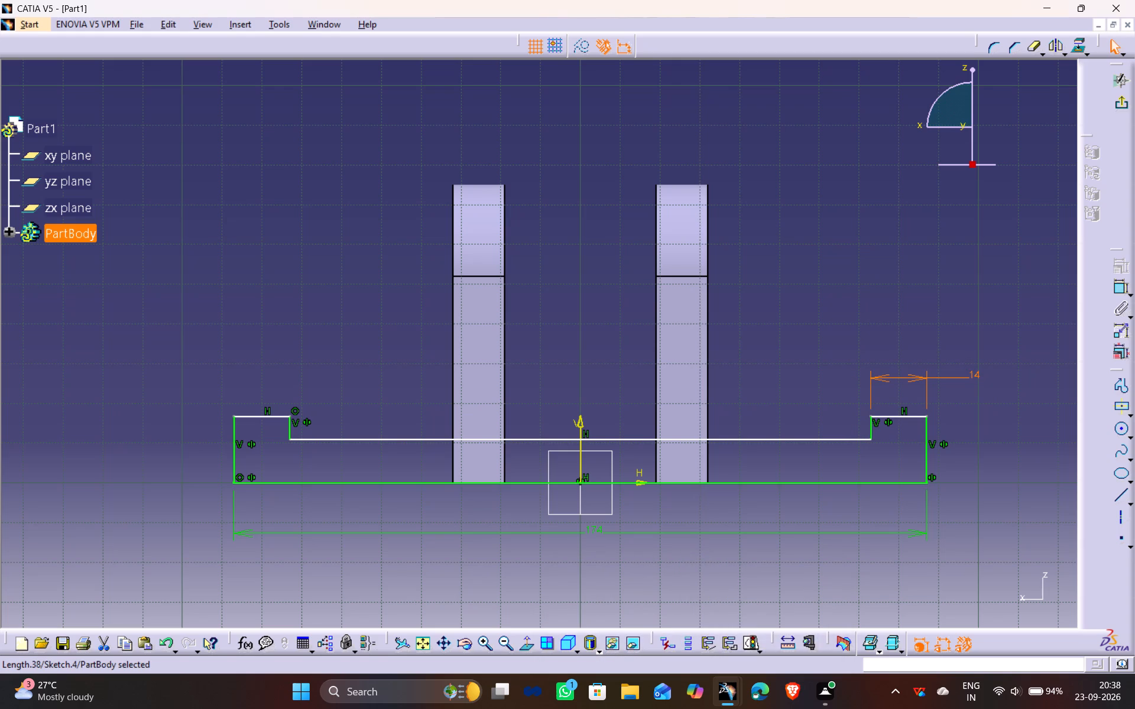
Dimension the profile's outer vertical edge on the positive H side and set its length to 14 mm.
left_click(801, 307)
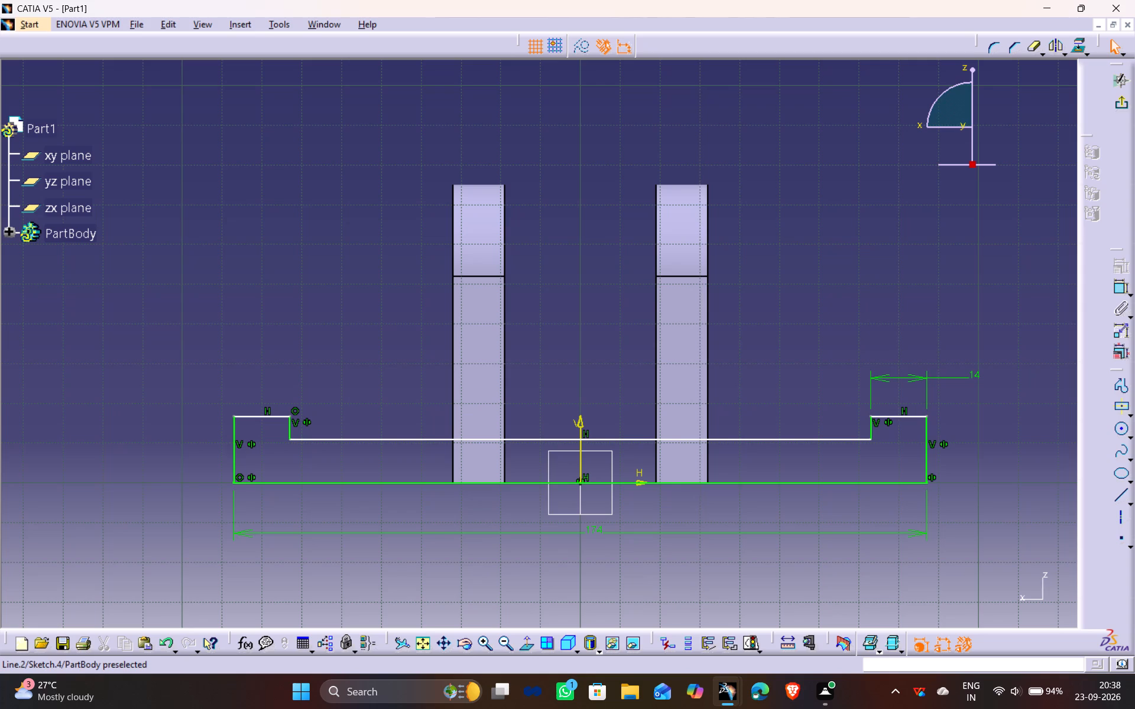
left_click(929, 447)
left_click(1125, 285)
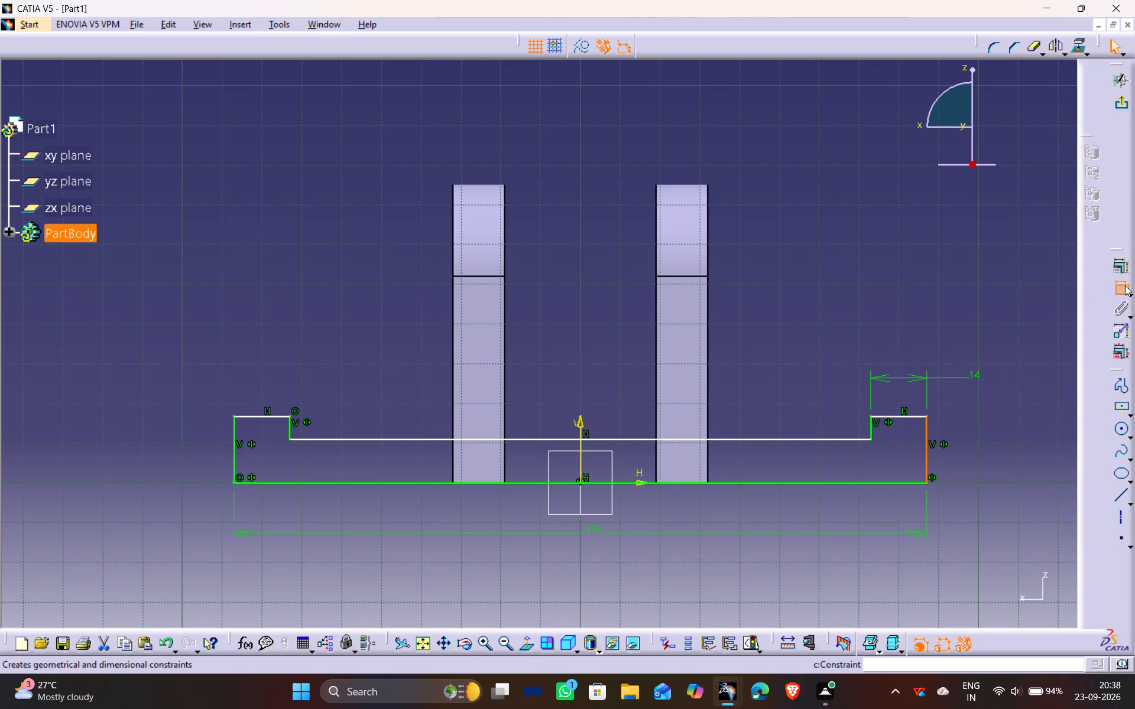
left_click(987, 453)
double_click(987, 447)
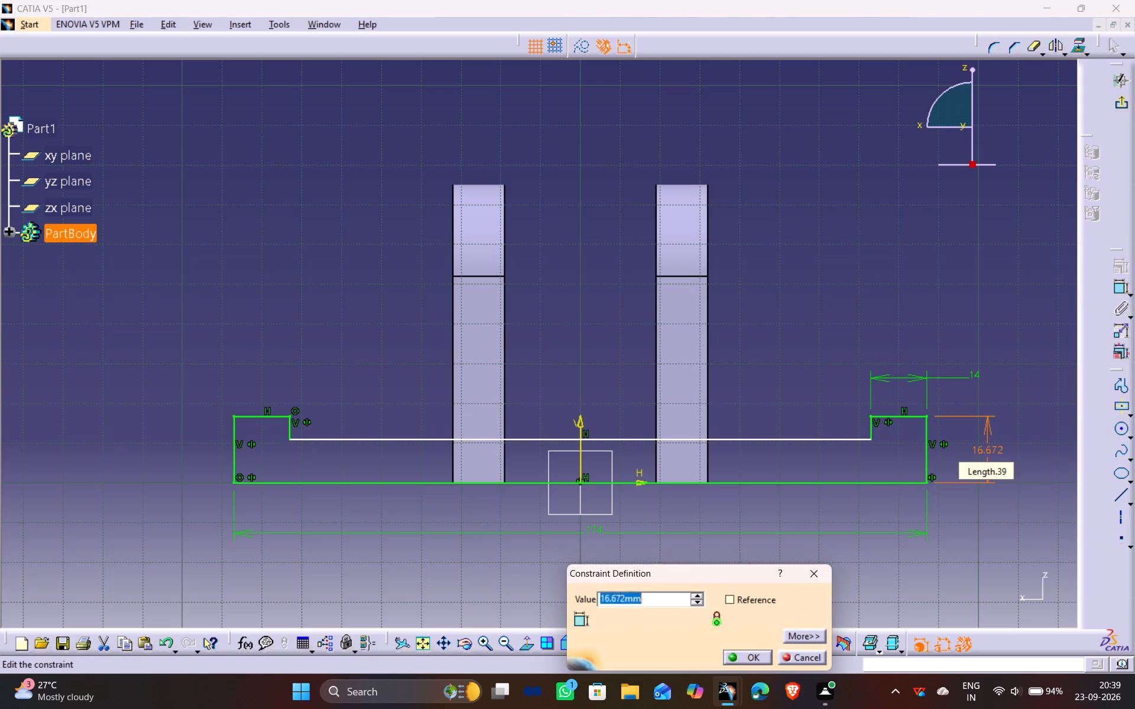
type("14")
key("Return")
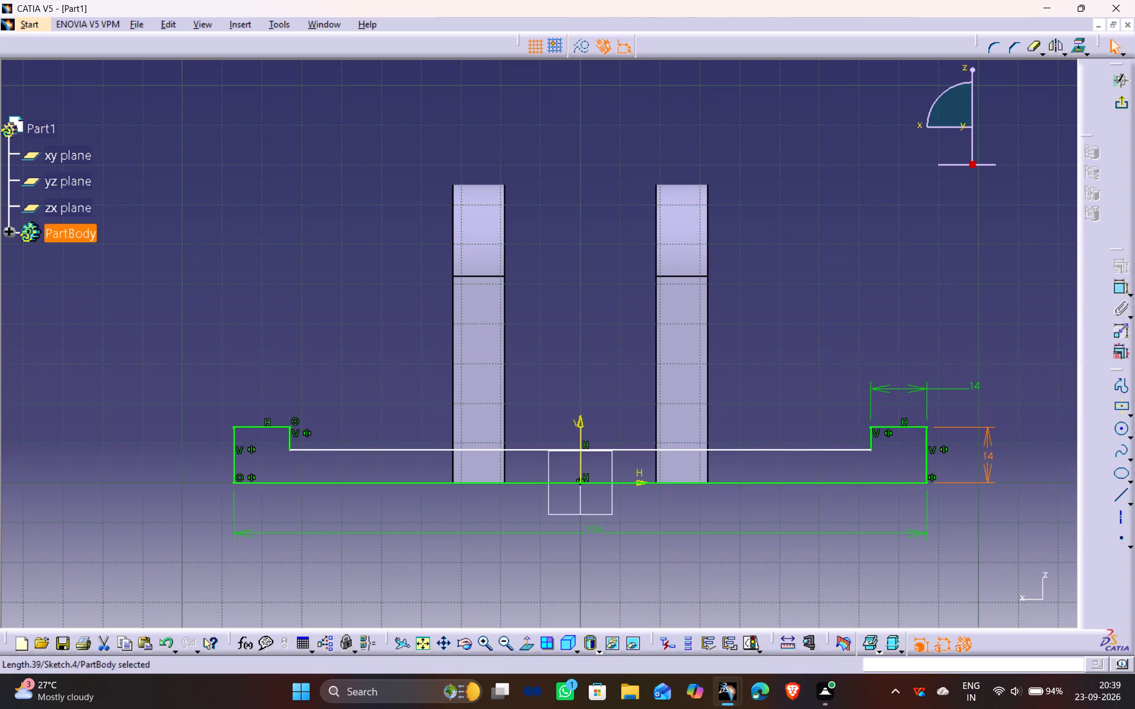
left_click(923, 333)
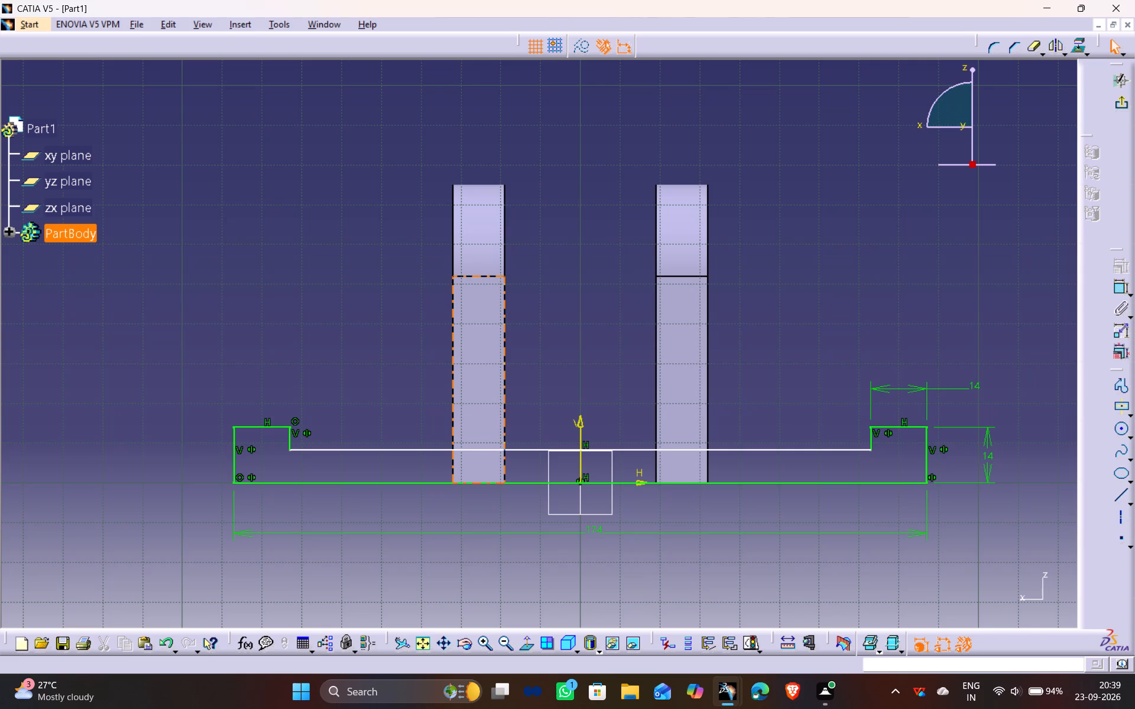
Dimension the distance between the profile's long recessed upper edge and its bottom edge, and open that value for editing.
left_click(571, 303)
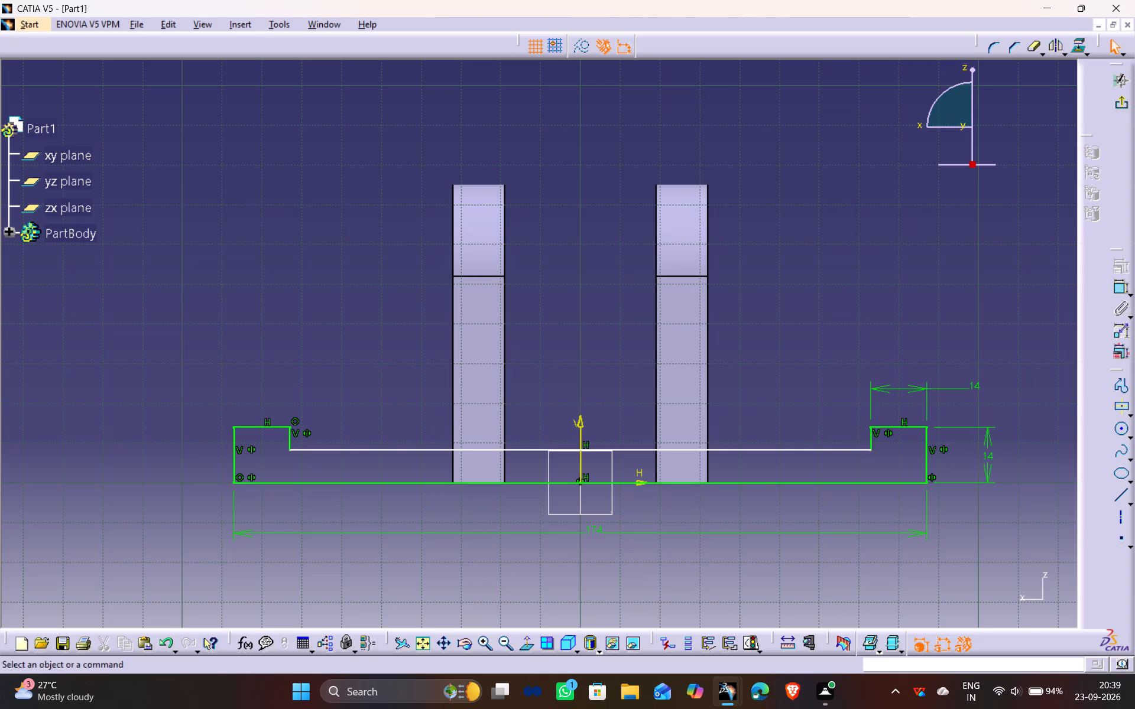
left_click(628, 451)
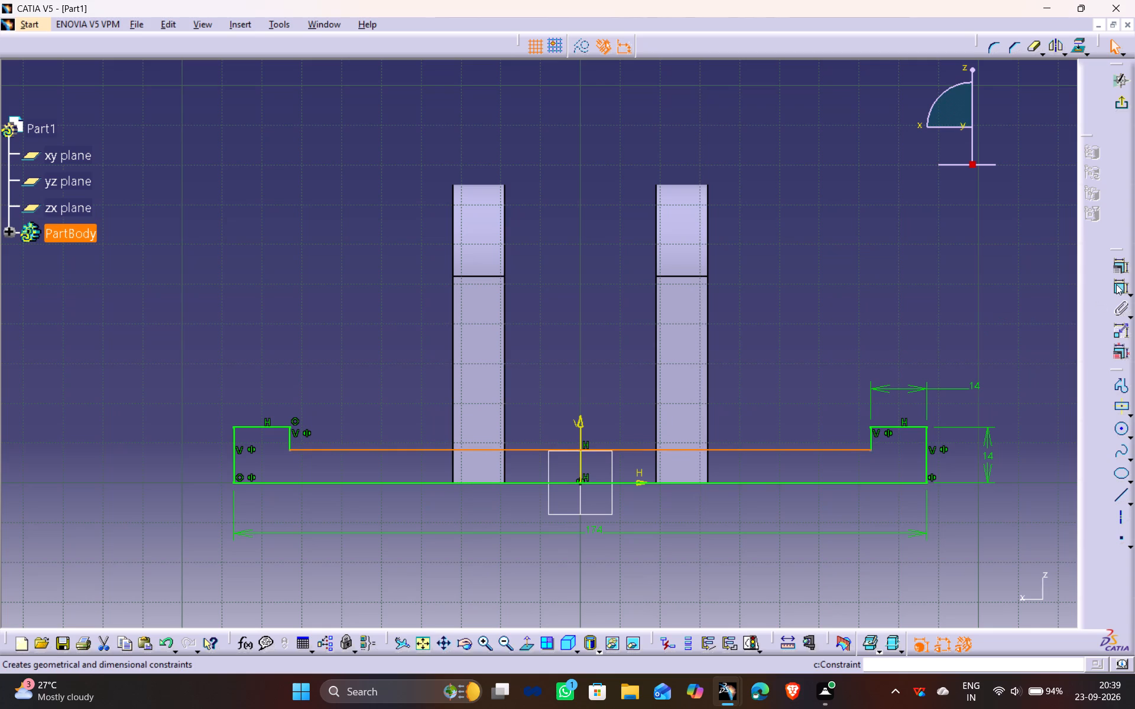
left_click(1116, 284)
left_click(628, 481)
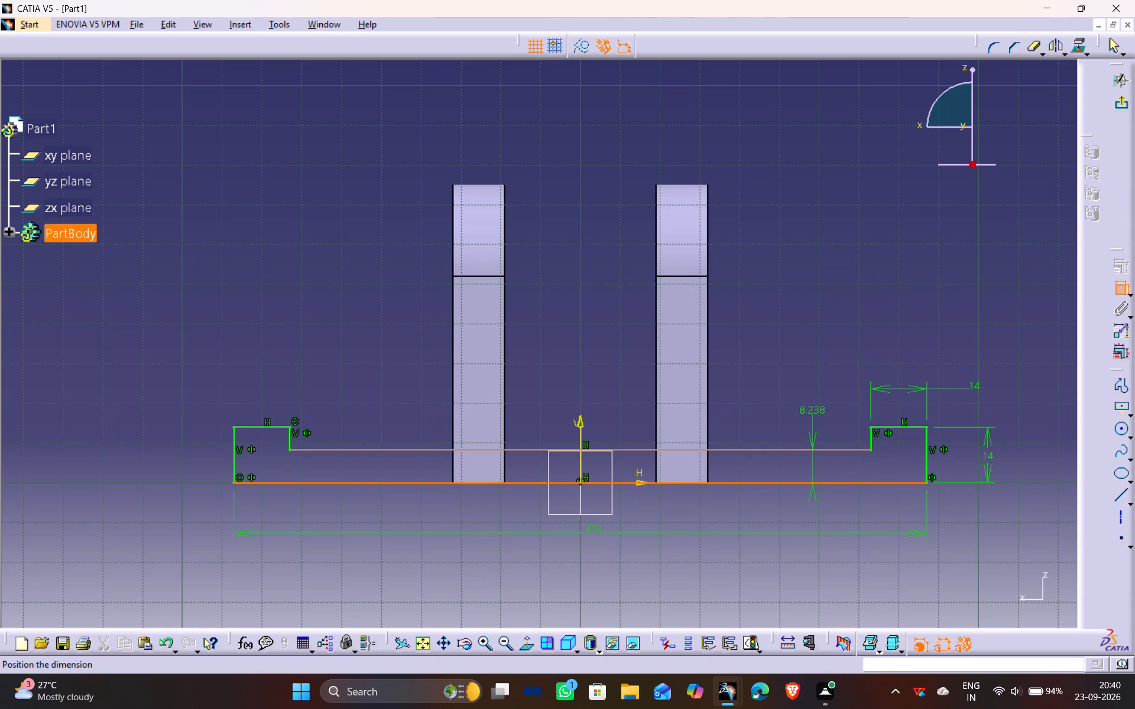
left_click(818, 415)
double_click(818, 409)
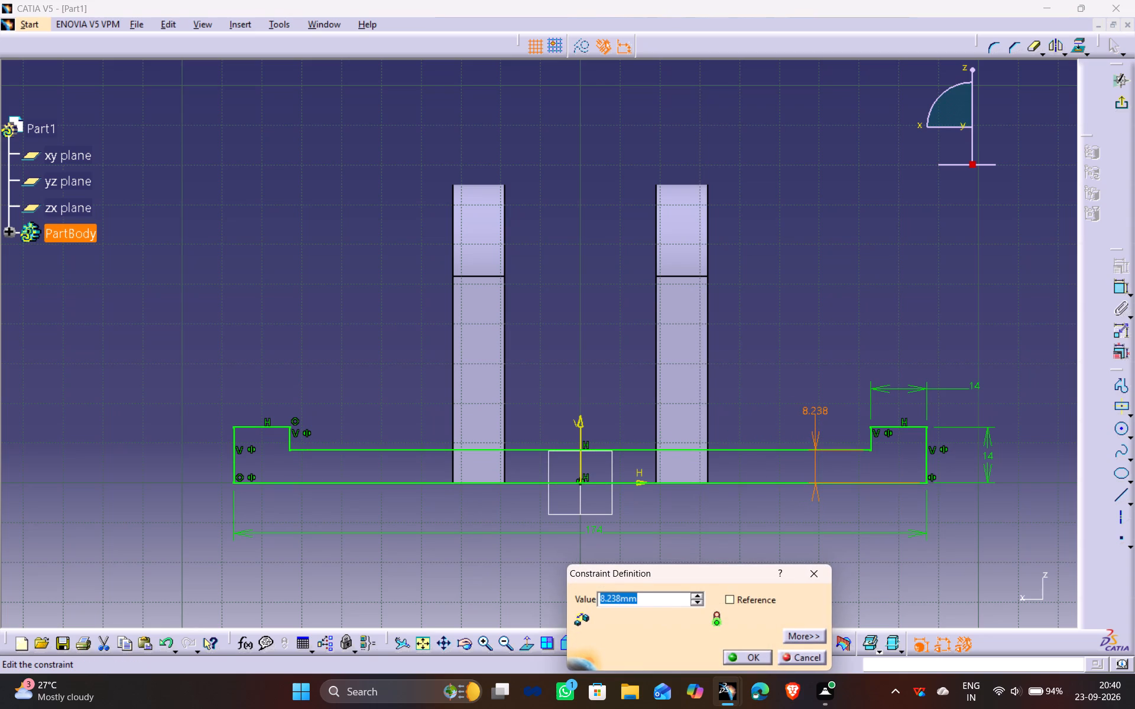
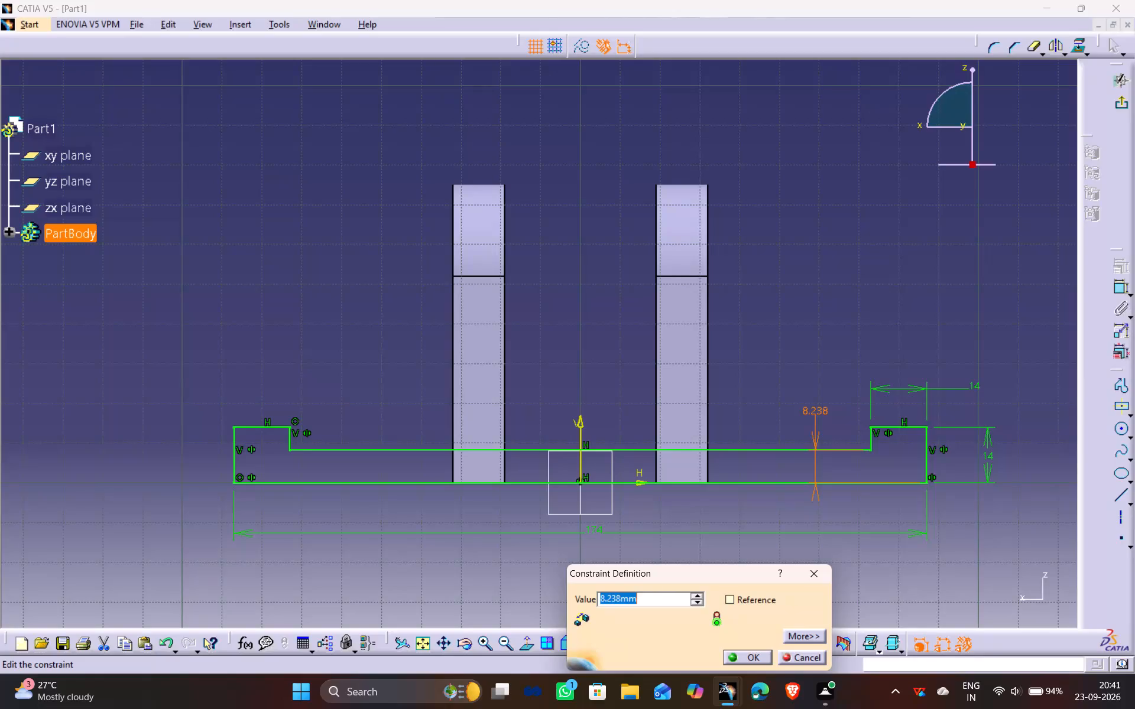
Change the length of the profile's outer vertical edge on the positive H side to 32 mm.
double_click(988, 457)
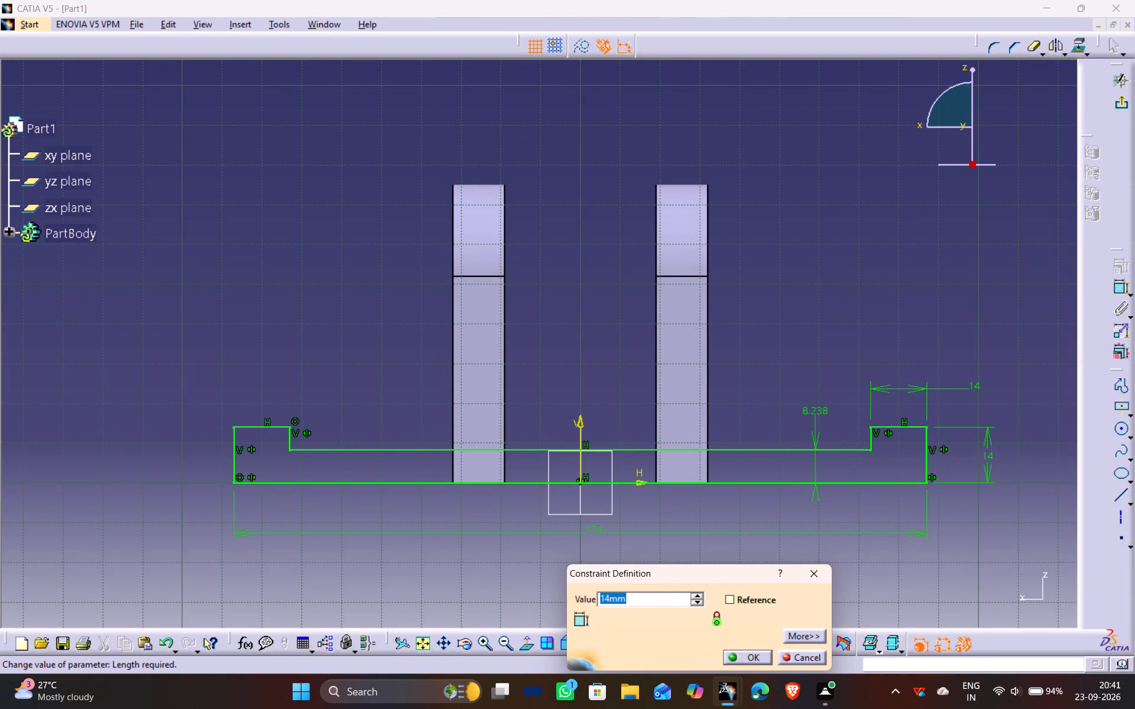
left_click_drag(630, 601, 575, 600)
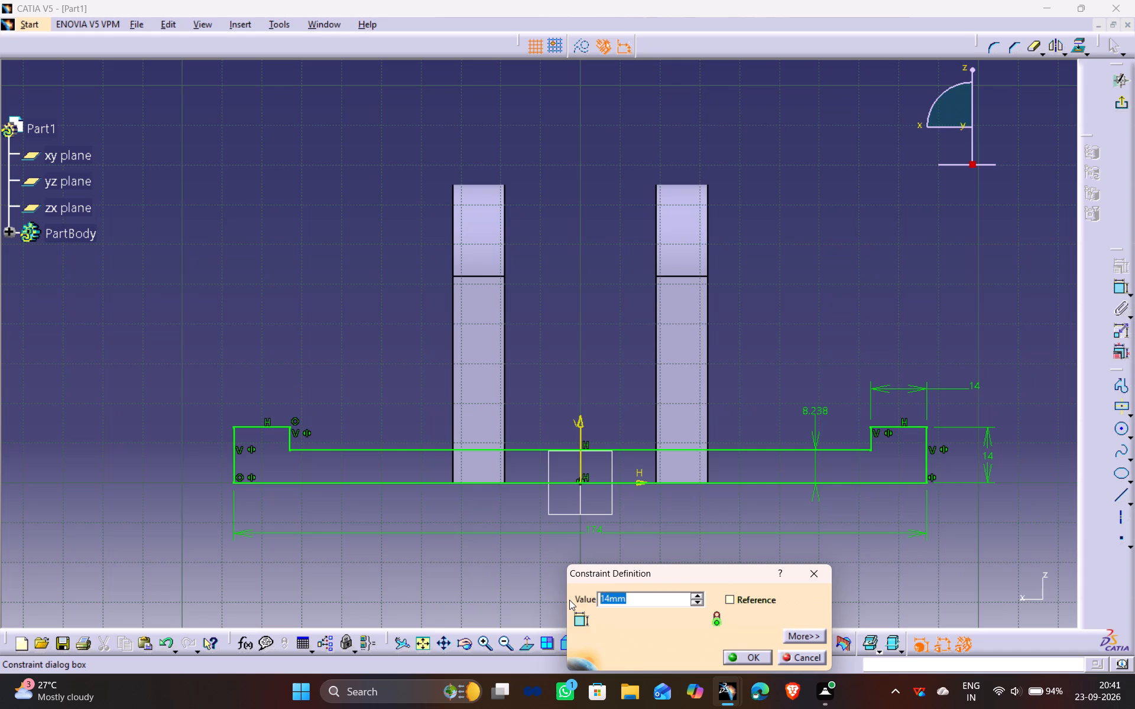
type("32")
key("Return")
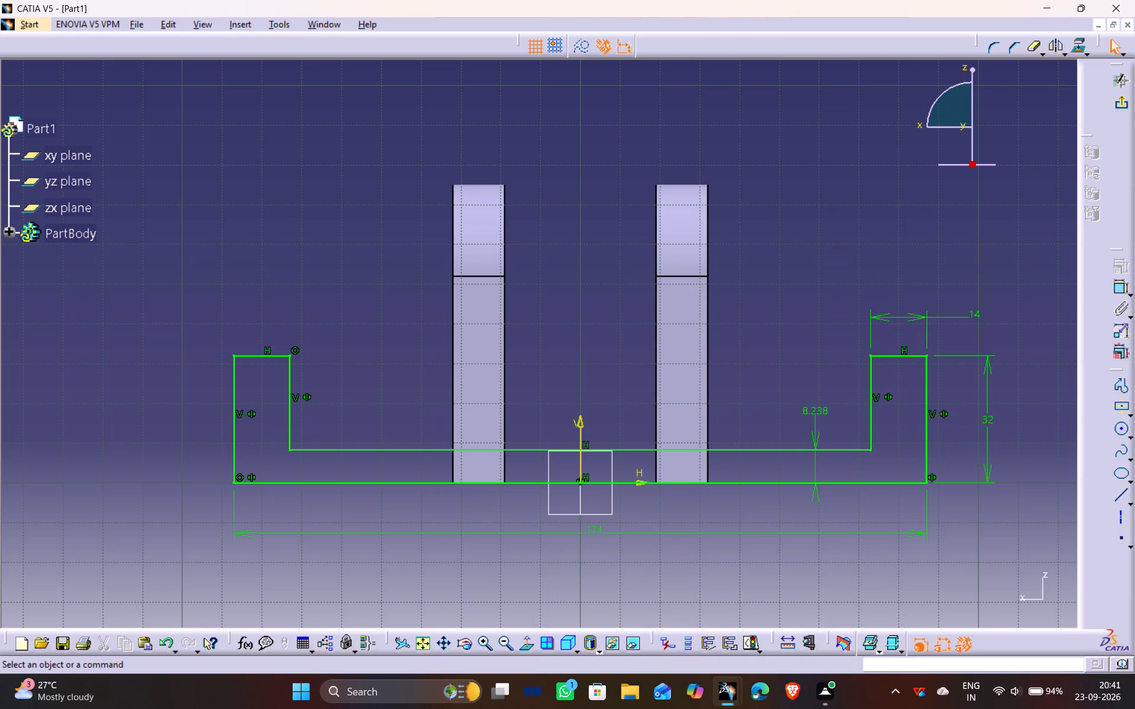
Set the distance between the profile's long recessed upper edge and its bottom edge to 14 mm.
double_click(818, 409)
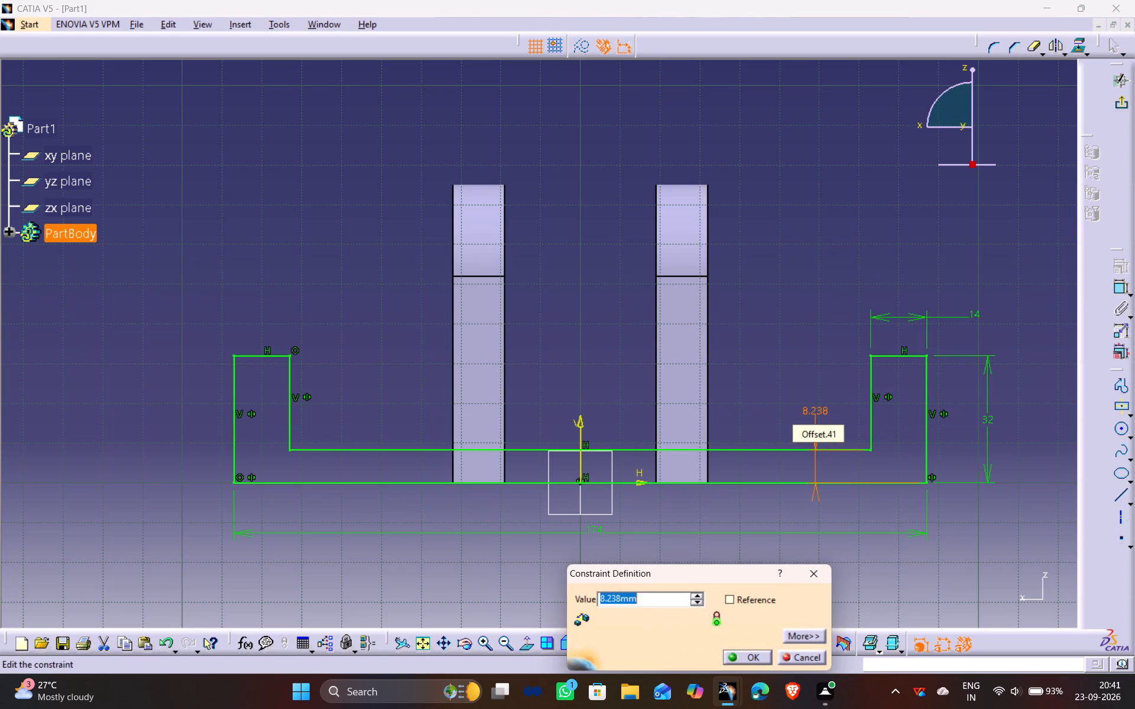
type("14")
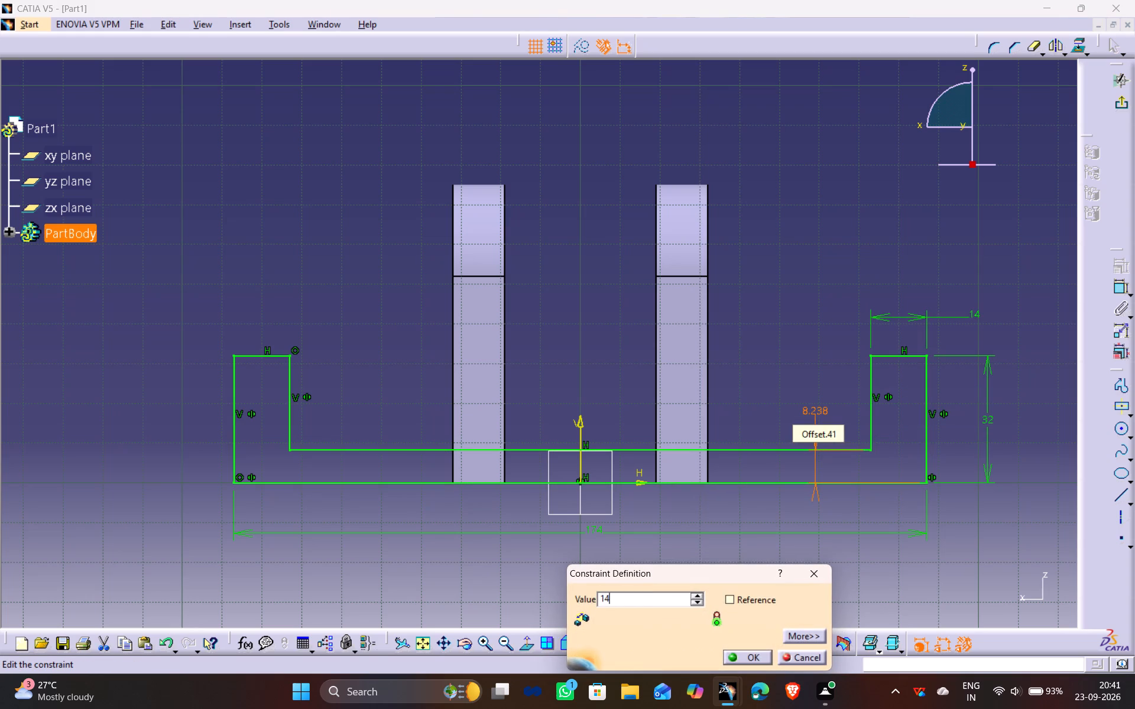
key("Return")
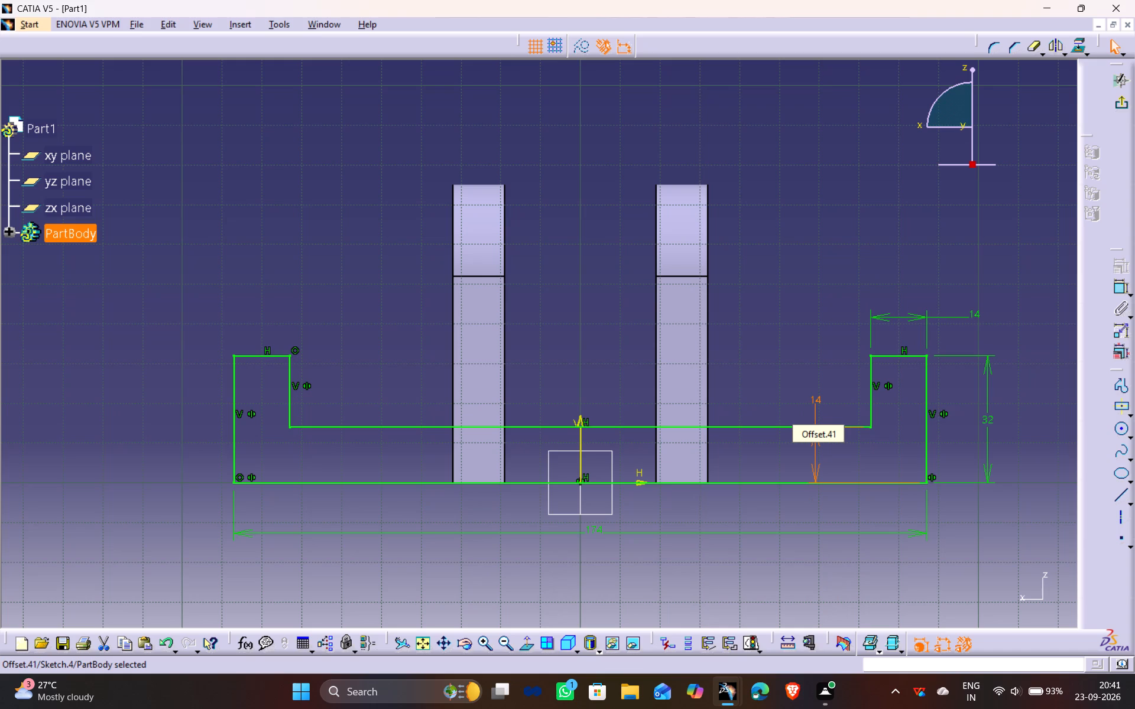
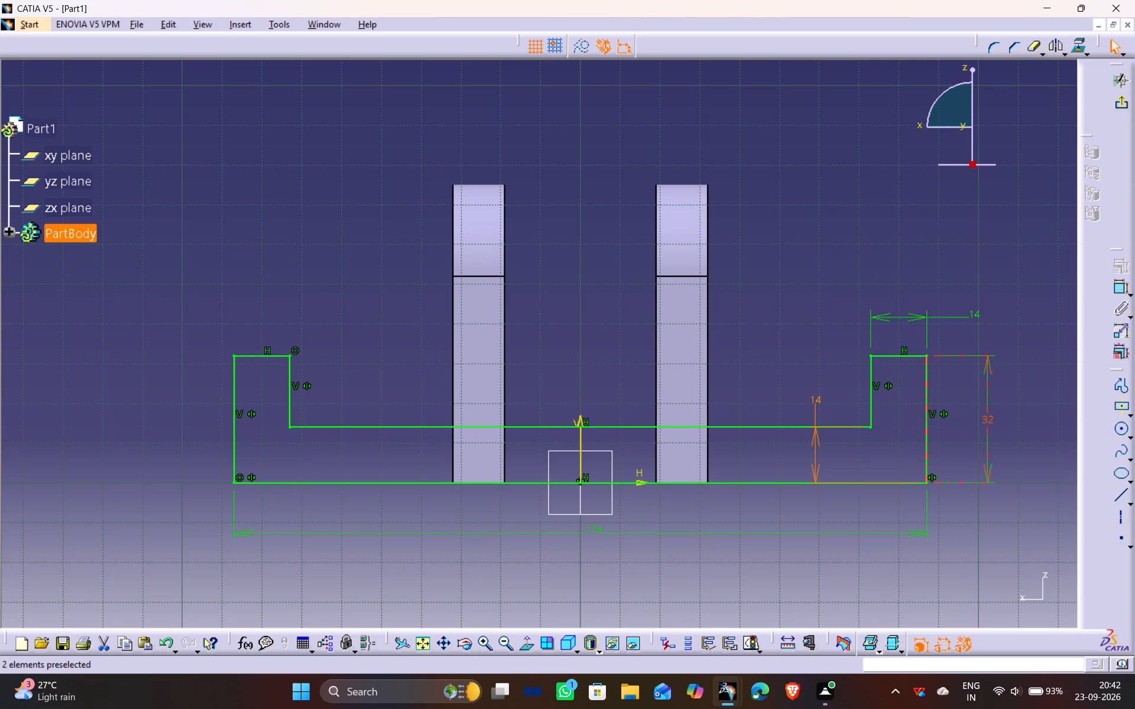
Finish the stepped base profile sketch and return to the 3D part.
left_click(808, 245)
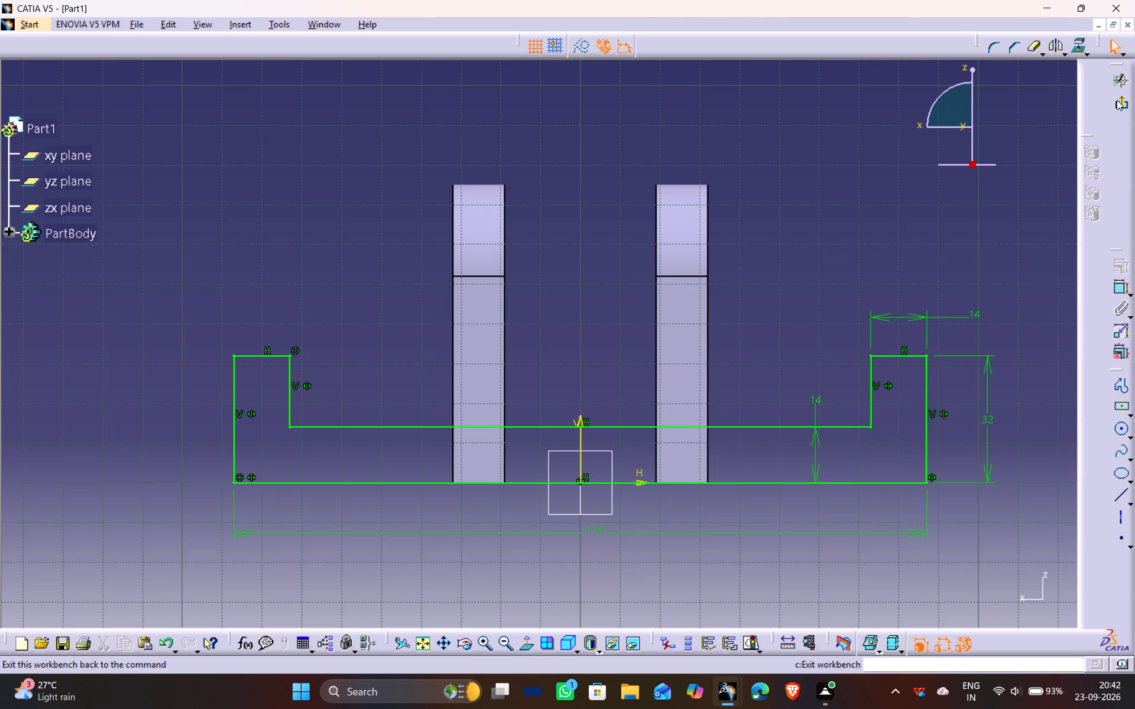
left_click(1120, 104)
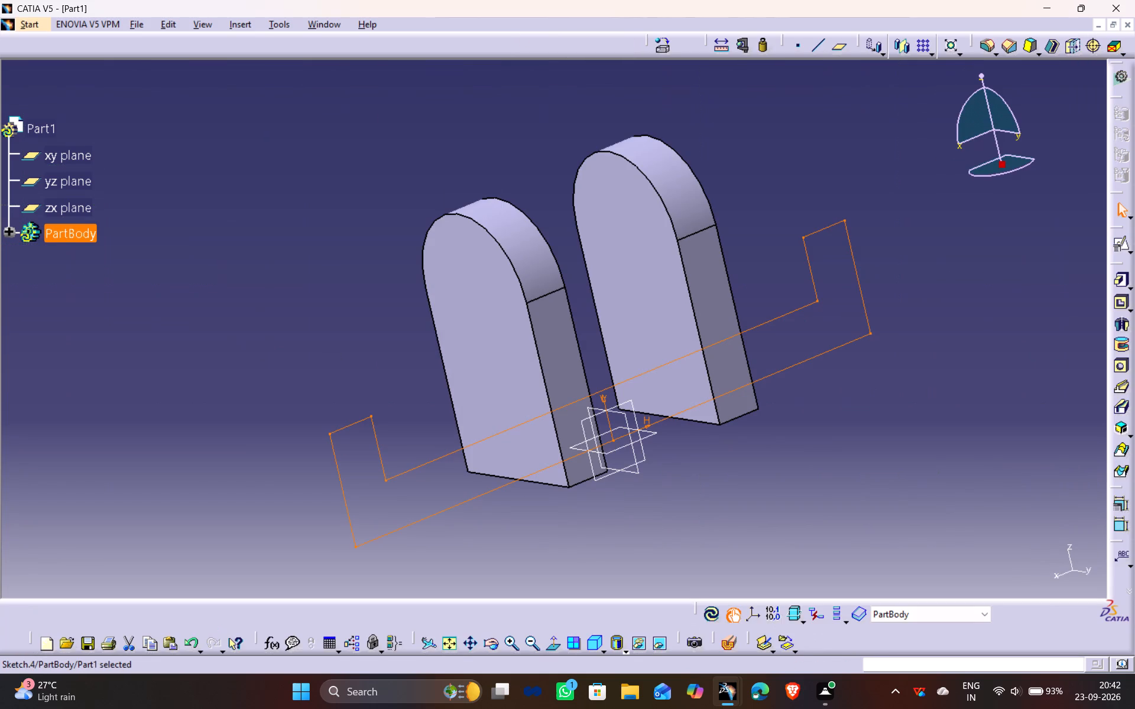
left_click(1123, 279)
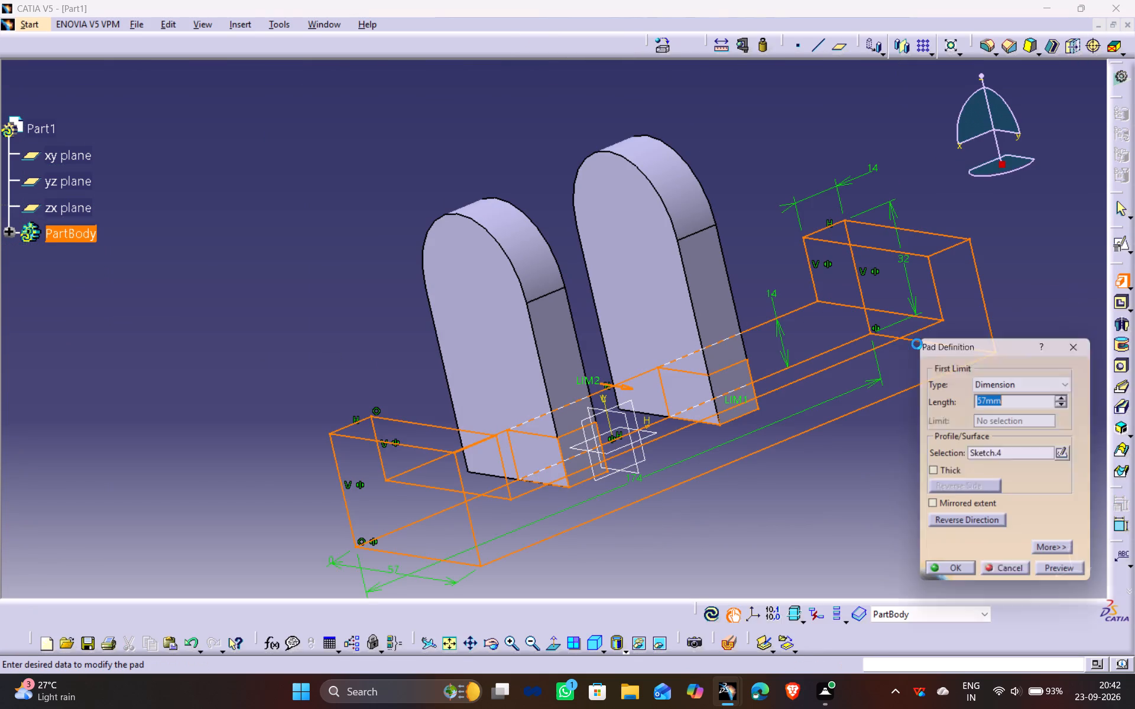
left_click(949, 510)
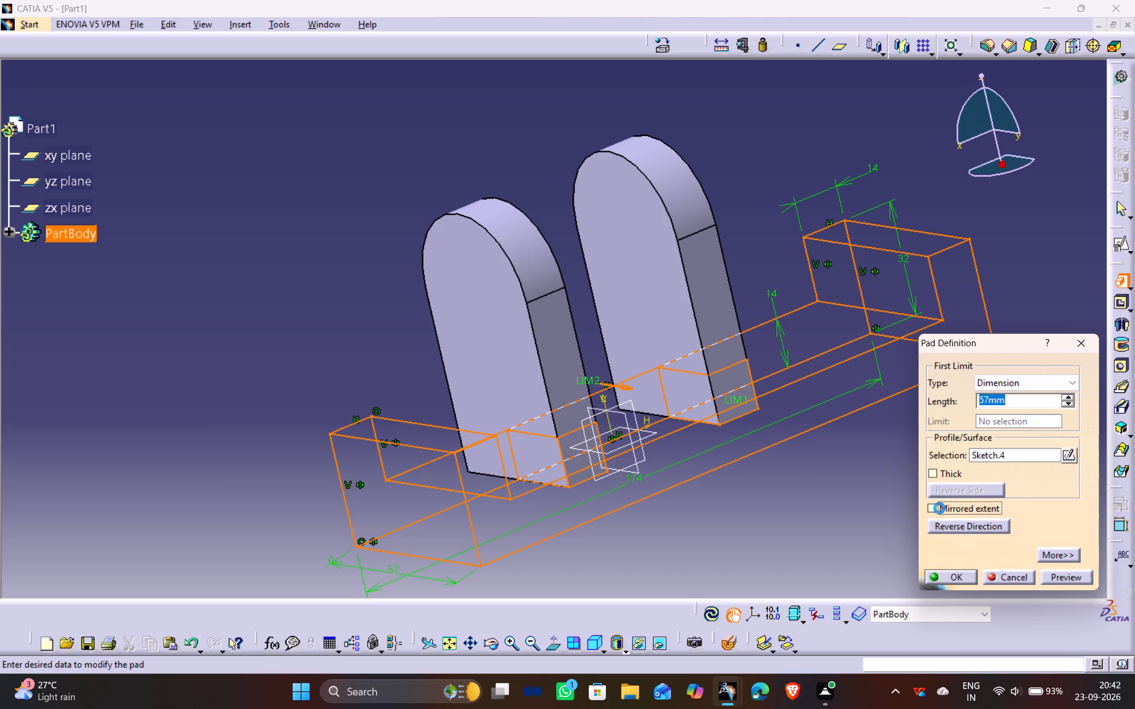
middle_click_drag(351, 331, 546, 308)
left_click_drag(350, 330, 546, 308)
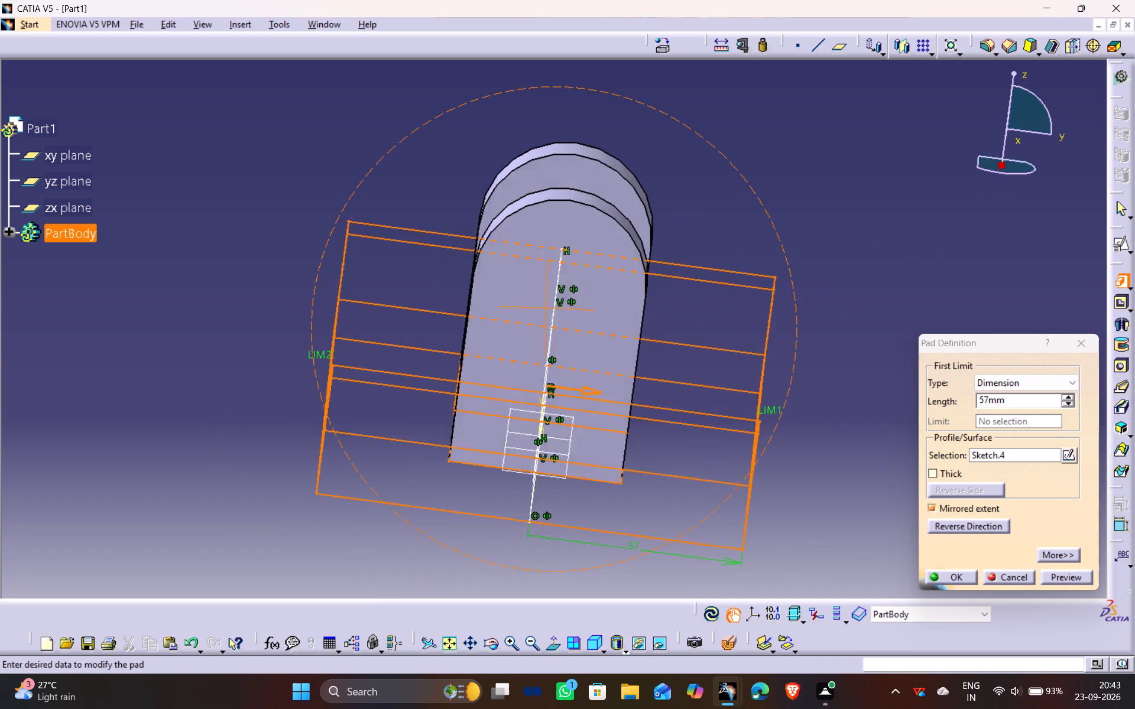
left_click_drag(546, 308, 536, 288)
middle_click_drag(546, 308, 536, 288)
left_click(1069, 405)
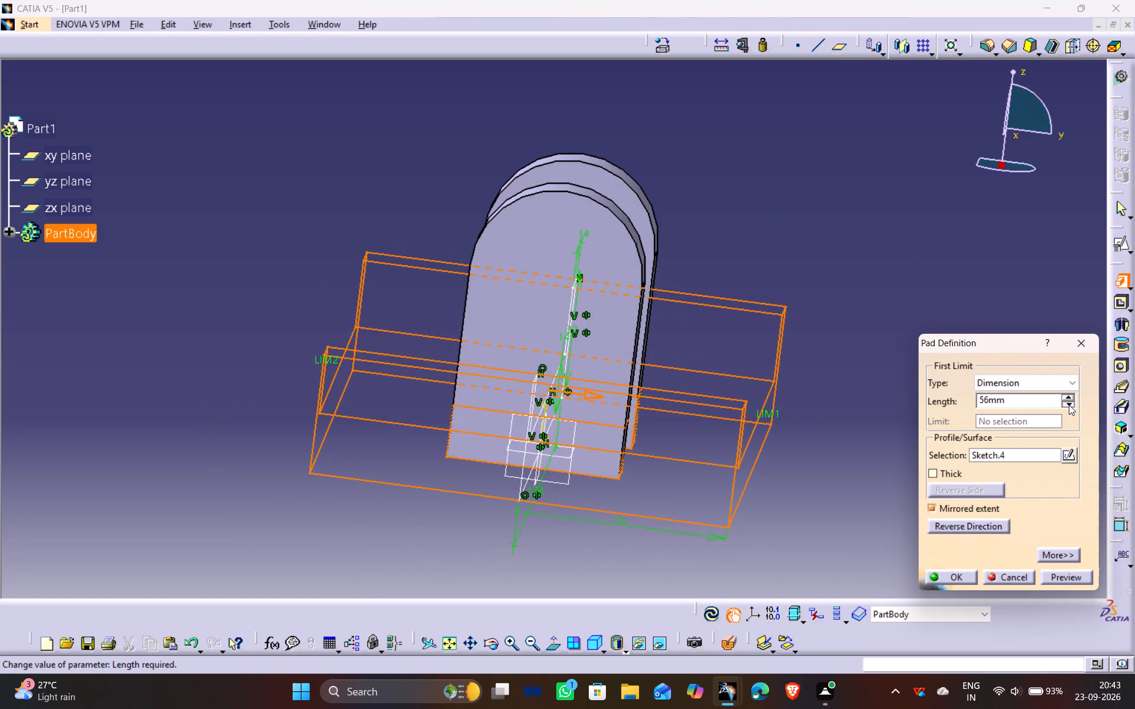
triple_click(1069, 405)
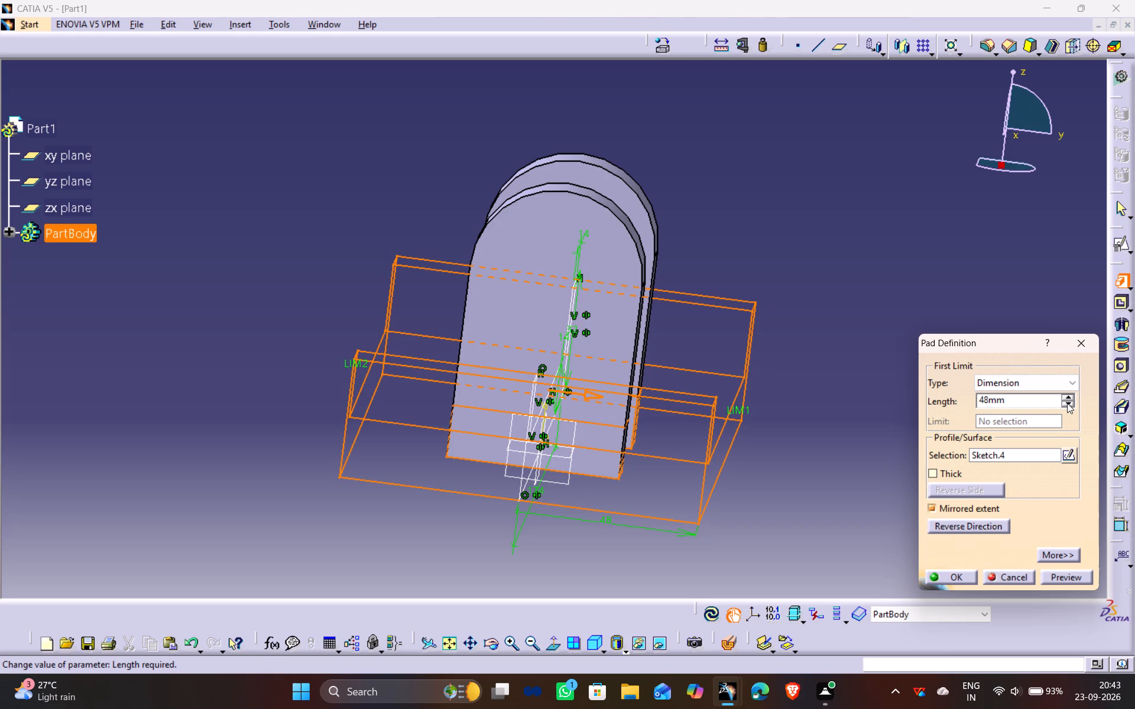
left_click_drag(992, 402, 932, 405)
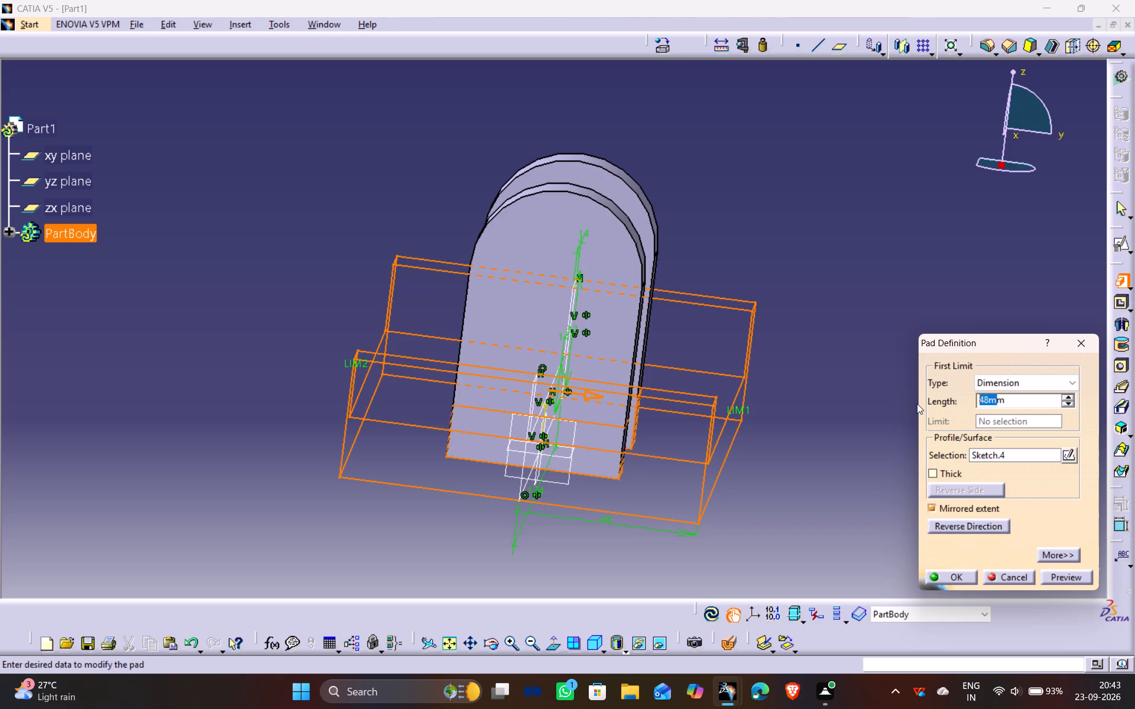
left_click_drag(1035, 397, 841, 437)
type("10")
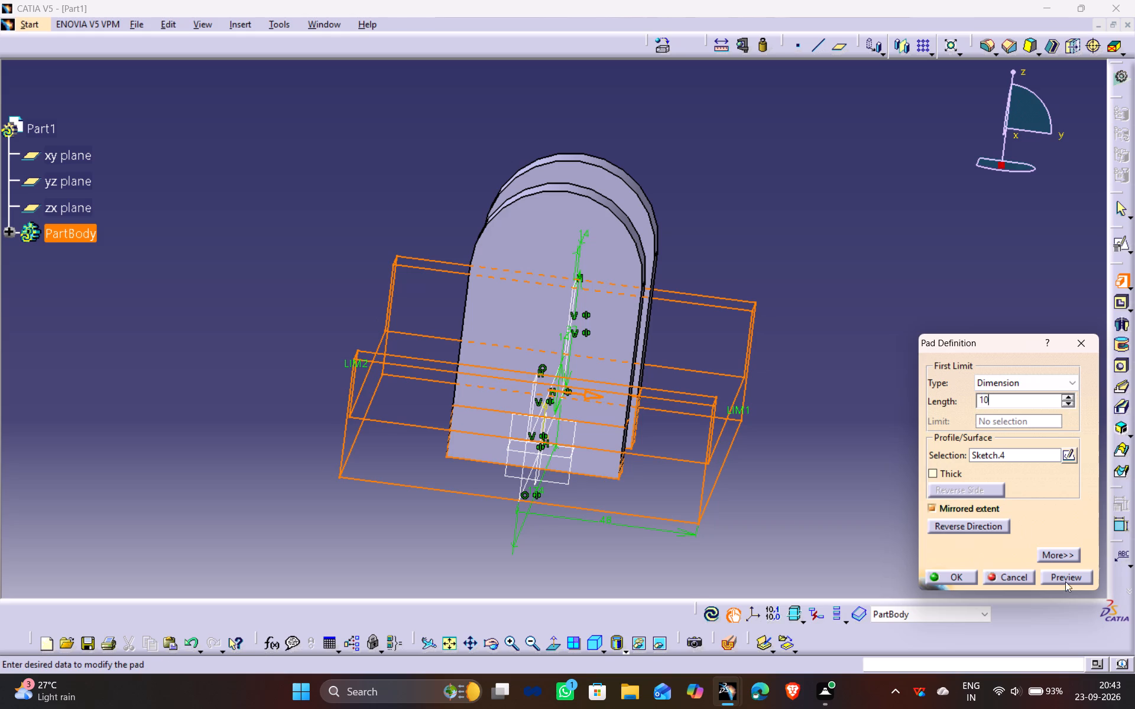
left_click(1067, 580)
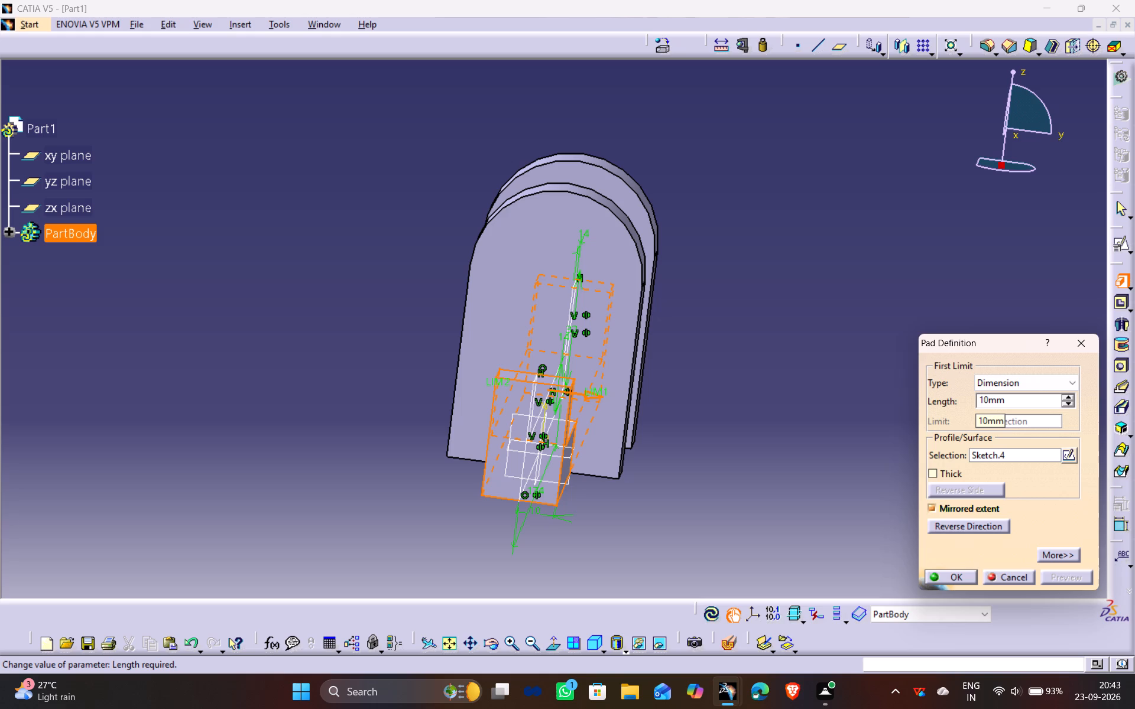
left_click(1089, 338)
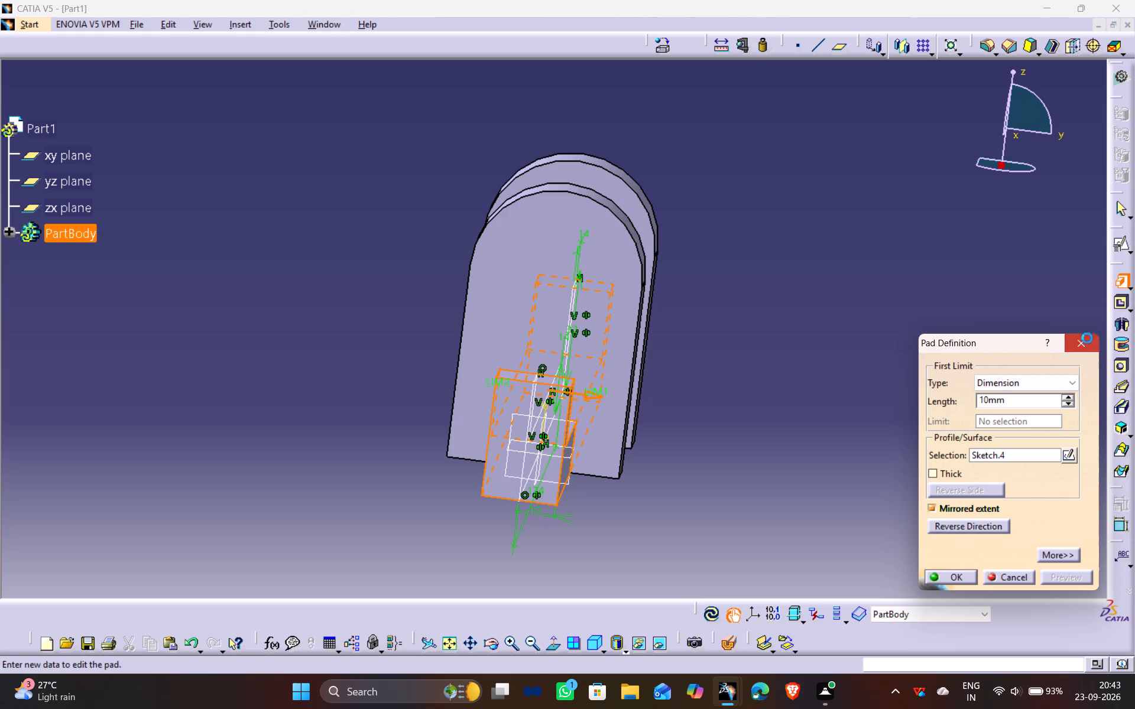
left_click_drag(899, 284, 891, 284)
Examine the pad definition of the round-topped uprights and the dimensions of its profile.
double_click(617, 232)
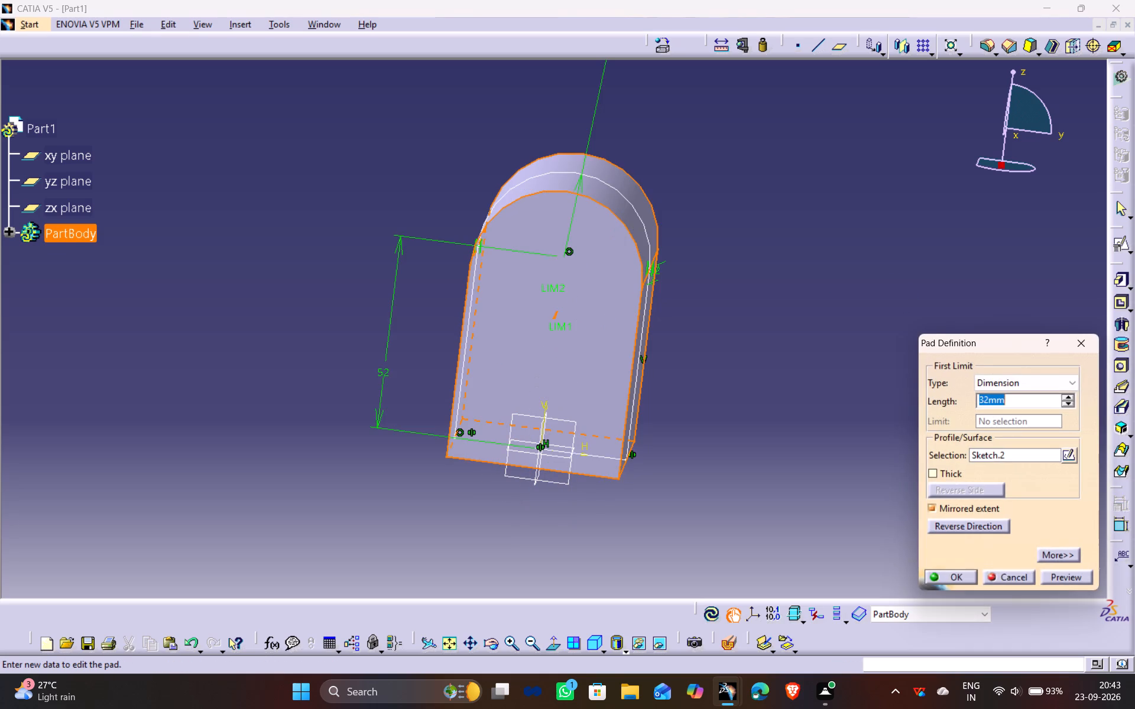
middle_click_drag(750, 266, 711, 488)
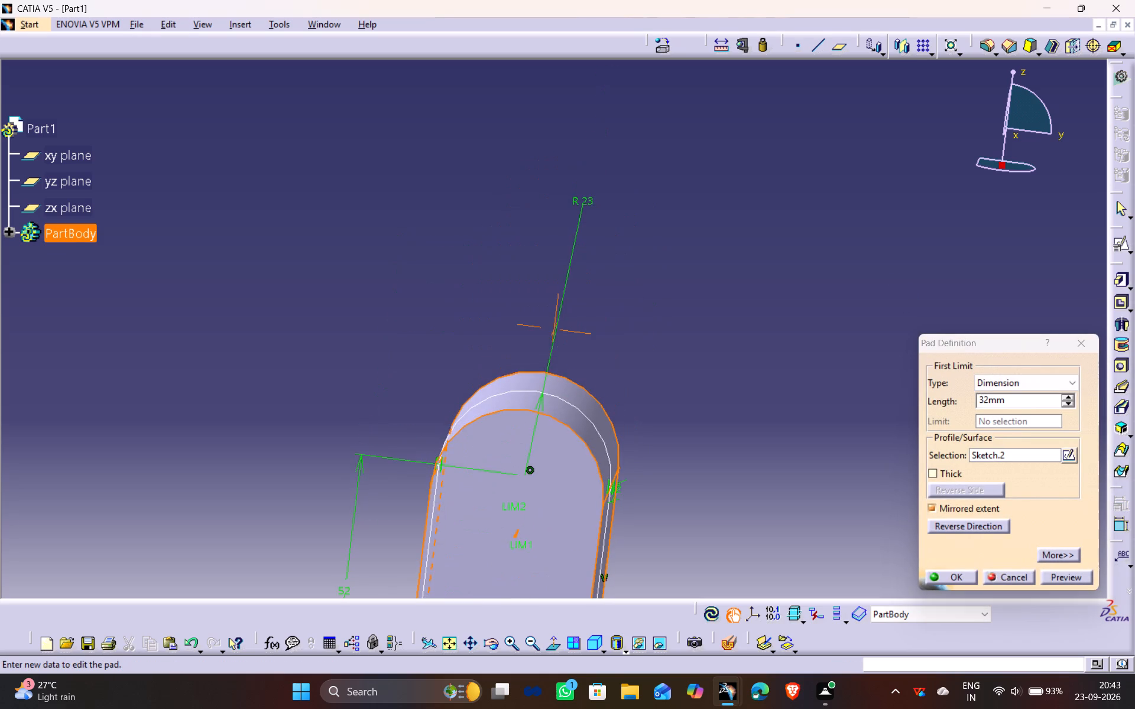
middle_click_drag(711, 488, 739, 387)
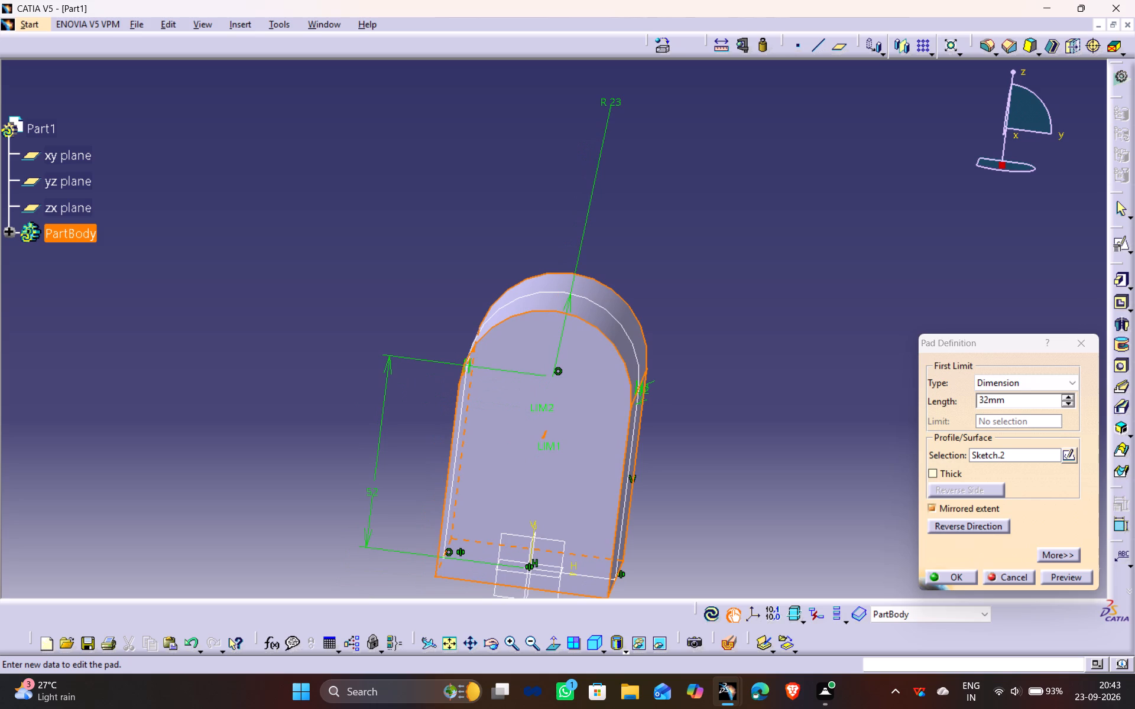
left_click(1082, 345)
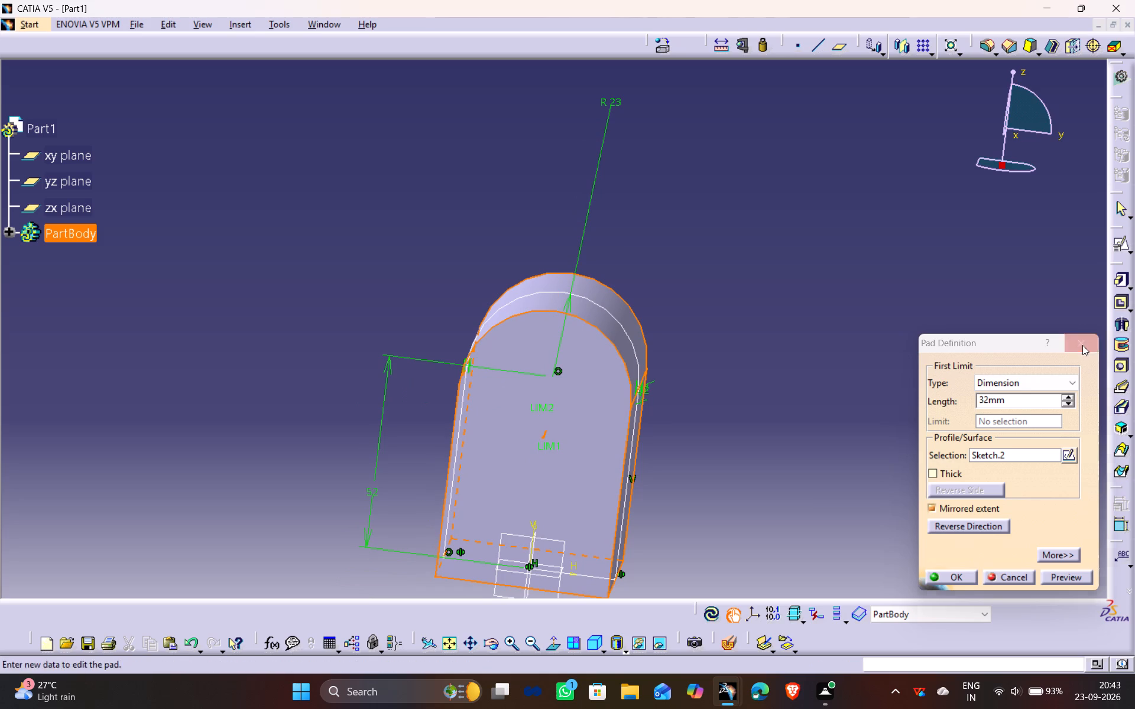
left_click(852, 256)
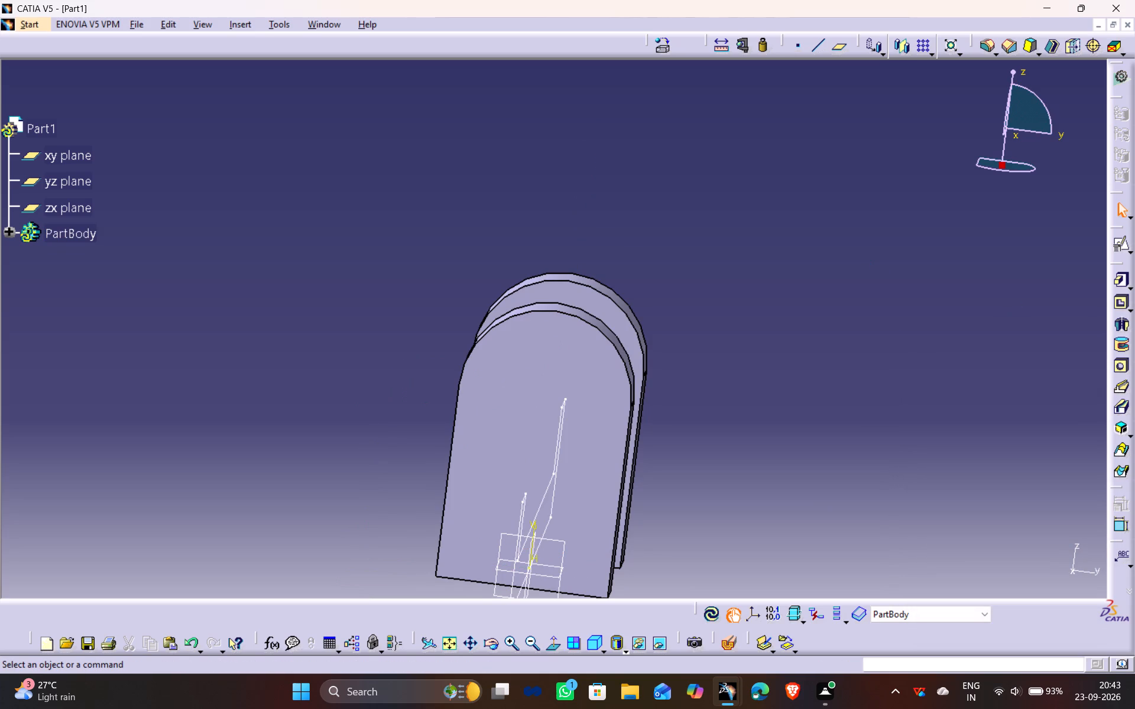
left_click(6, 231)
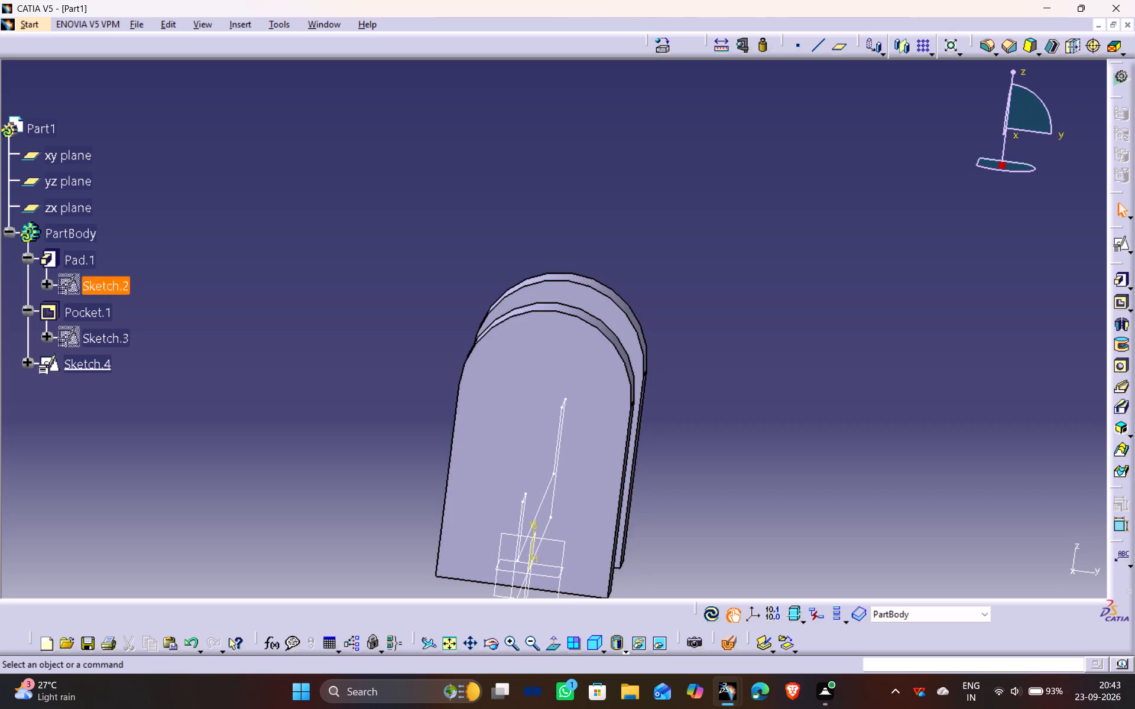
double_click(83, 261)
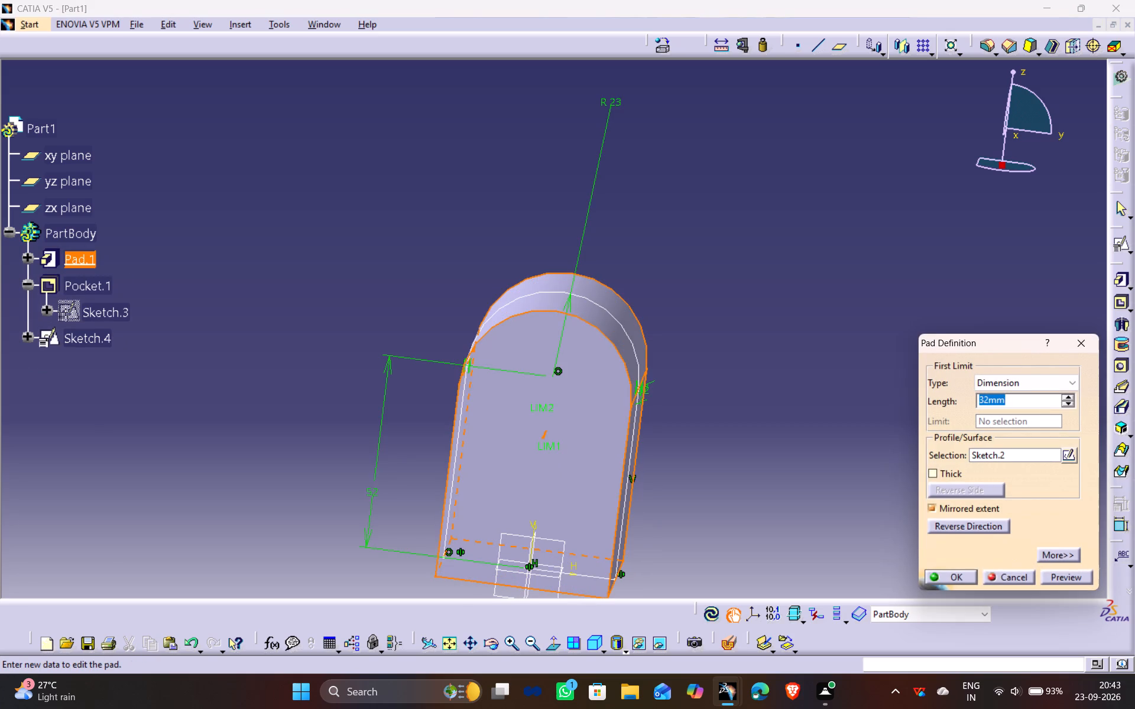
left_click_drag(1081, 339, 1075, 338)
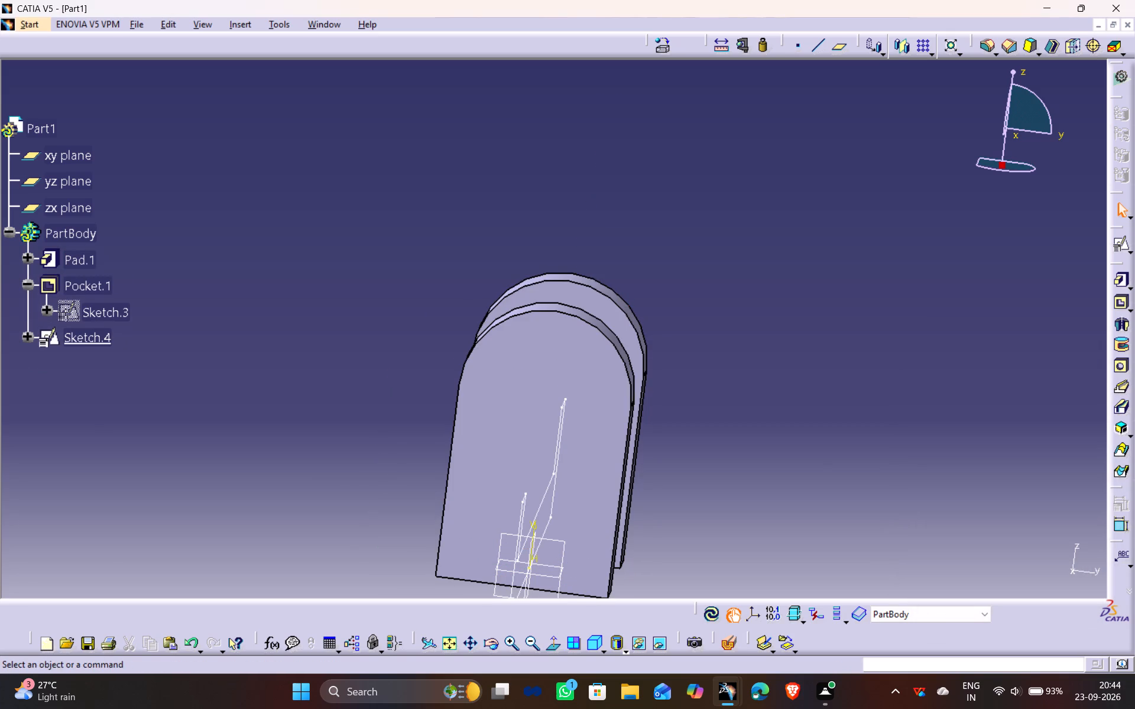
In Sketch.2 of the uprights' pad, change the top arc's radius constraint to a diameter of 20 mm.
left_click(24, 259)
double_click(75, 286)
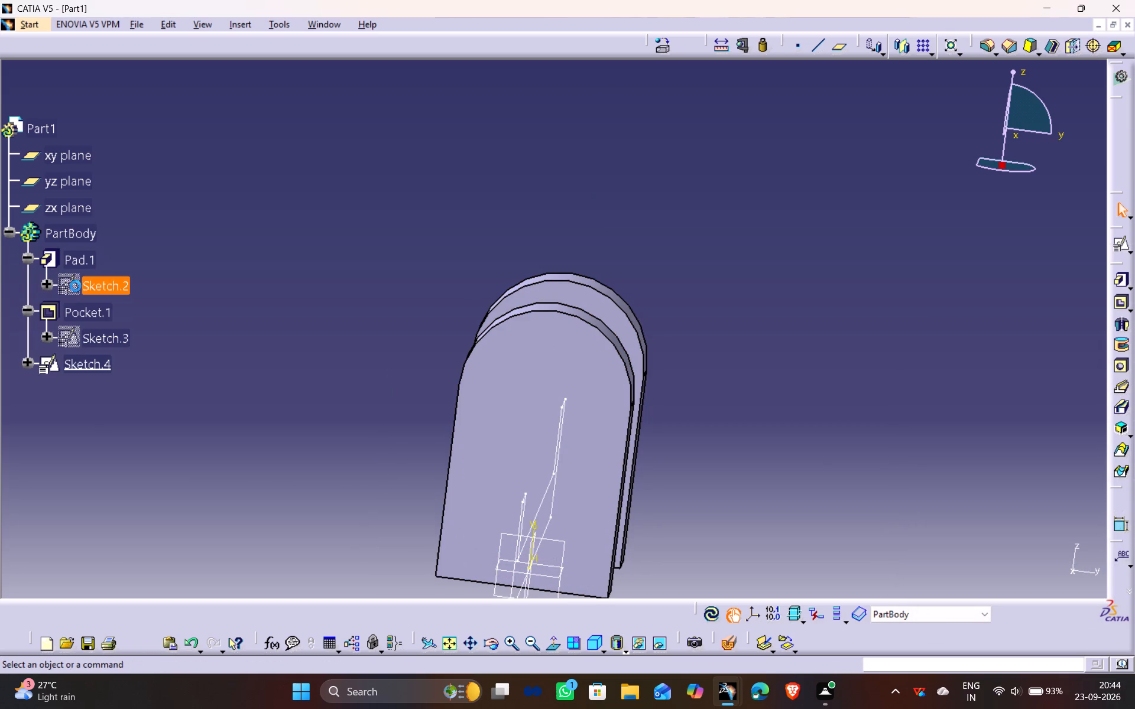
middle_click_drag(465, 387, 460, 350)
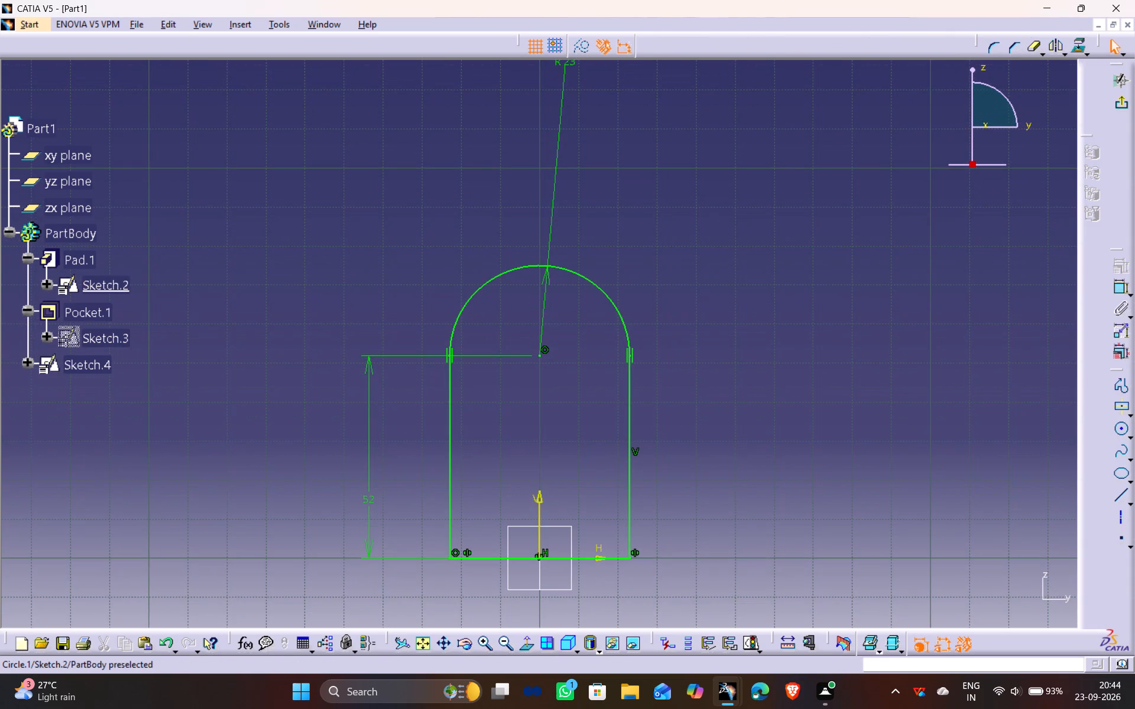
left_click_drag(565, 64, 698, 318)
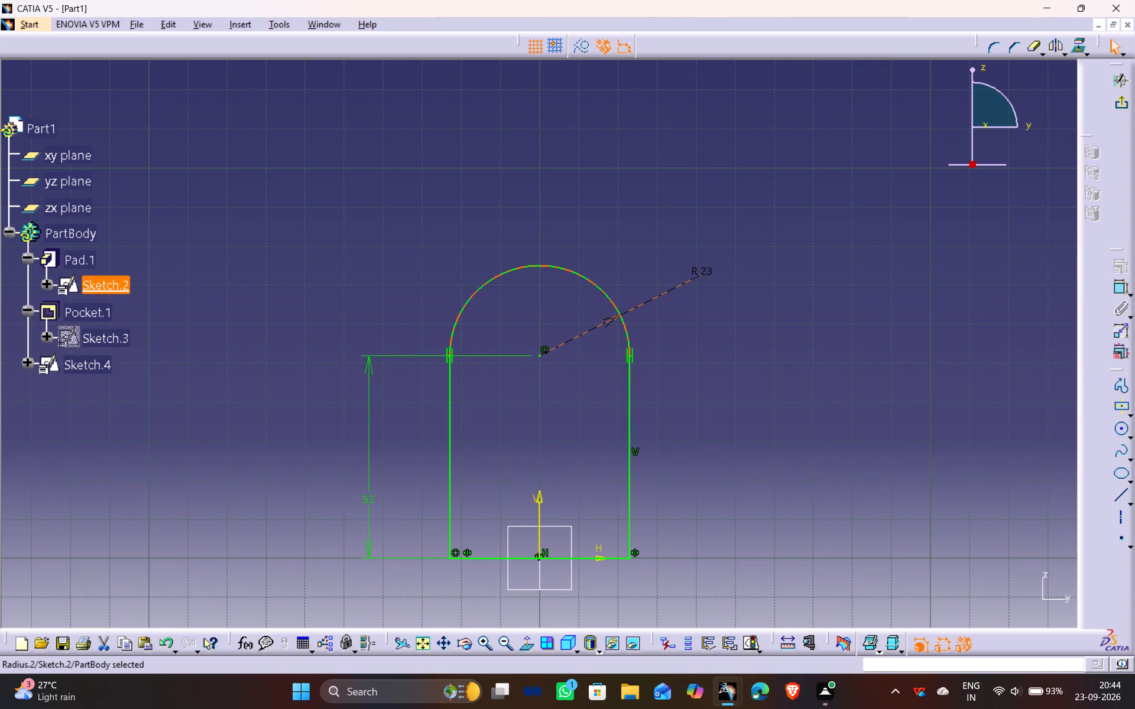
double_click(706, 271)
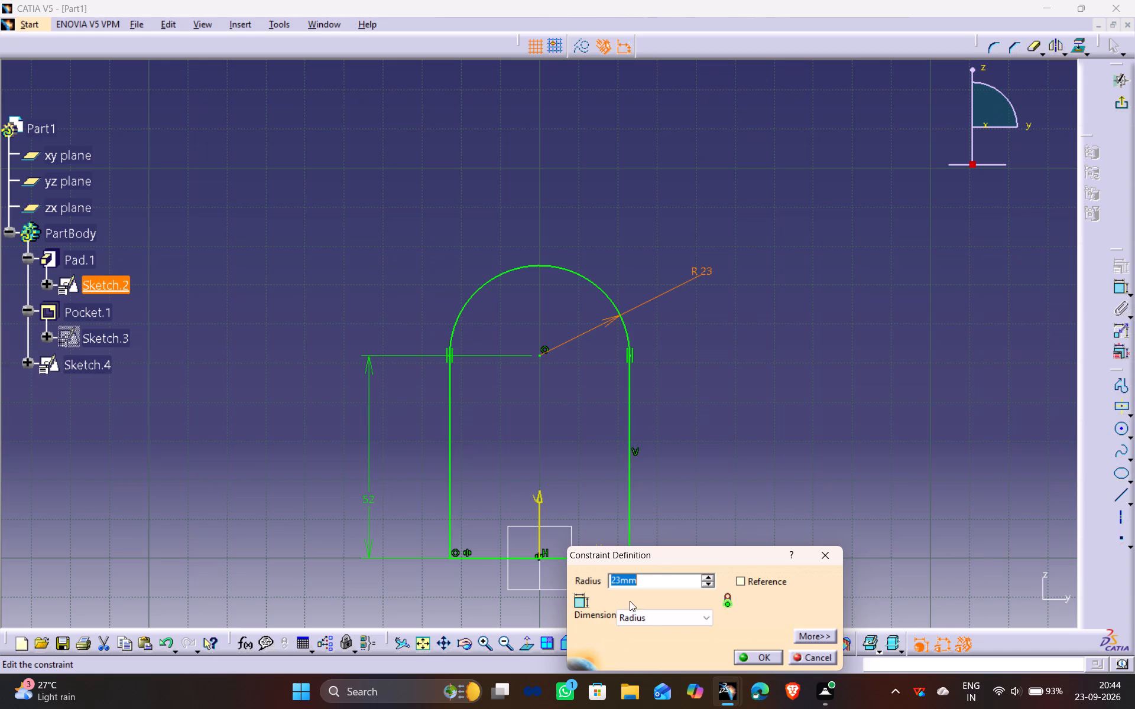
left_click(646, 619)
left_click(640, 643)
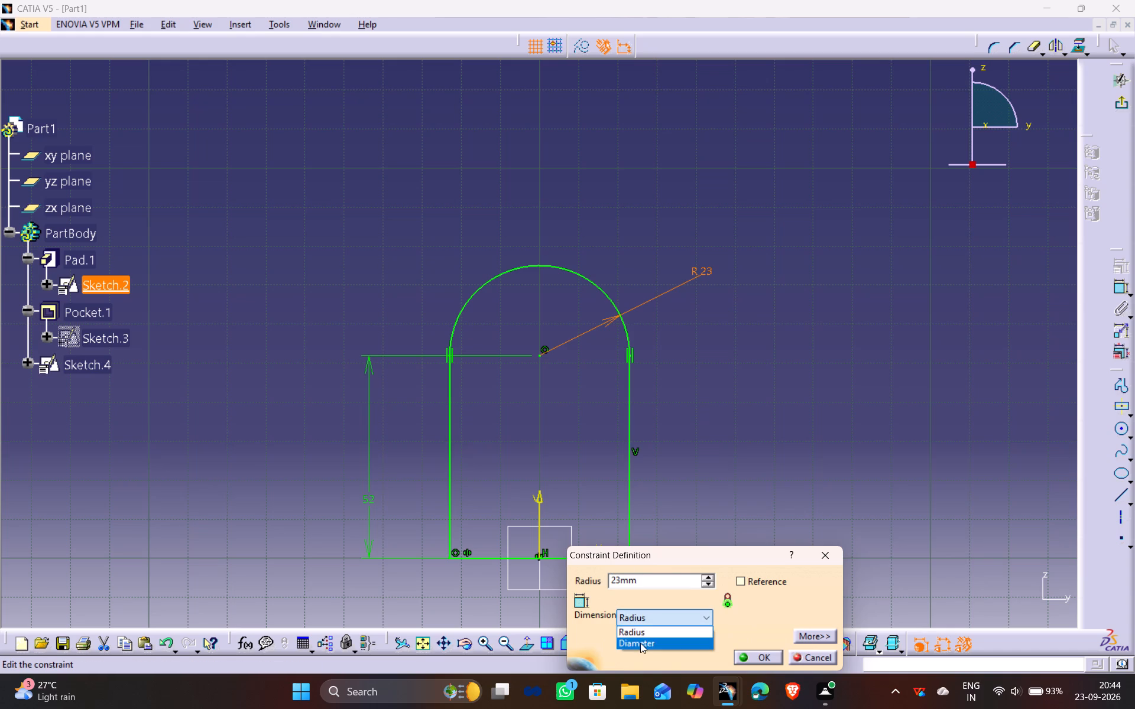
left_click_drag(660, 578, 576, 591)
type("20")
key("Return")
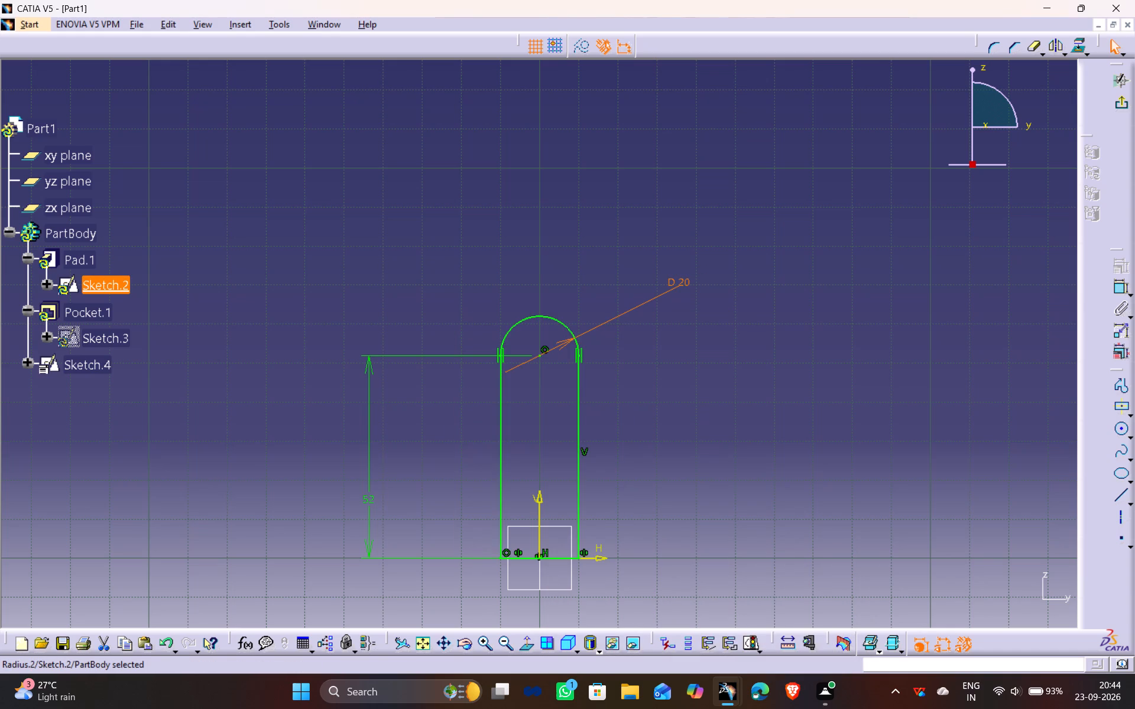
left_click(575, 441)
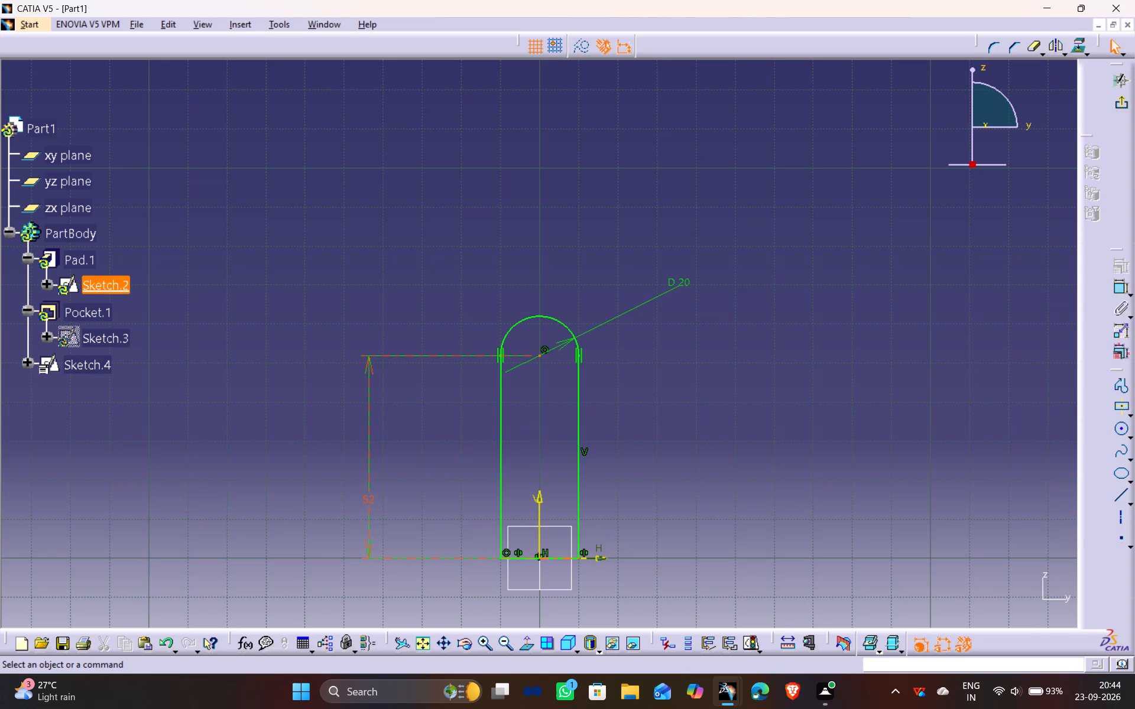
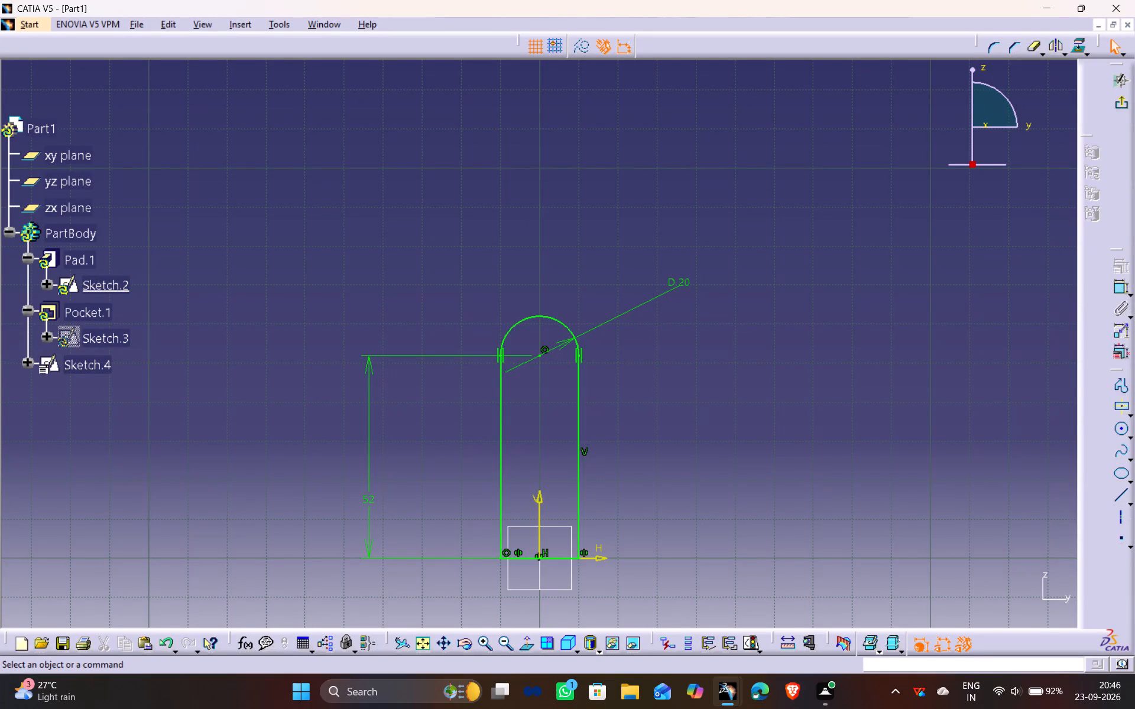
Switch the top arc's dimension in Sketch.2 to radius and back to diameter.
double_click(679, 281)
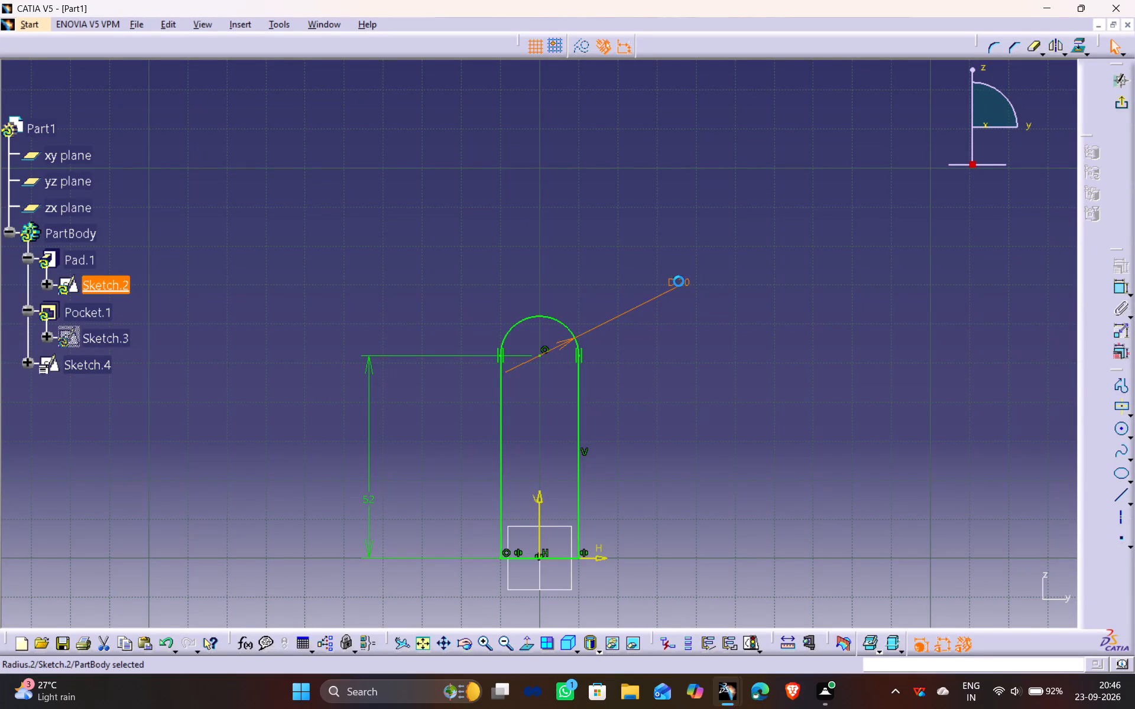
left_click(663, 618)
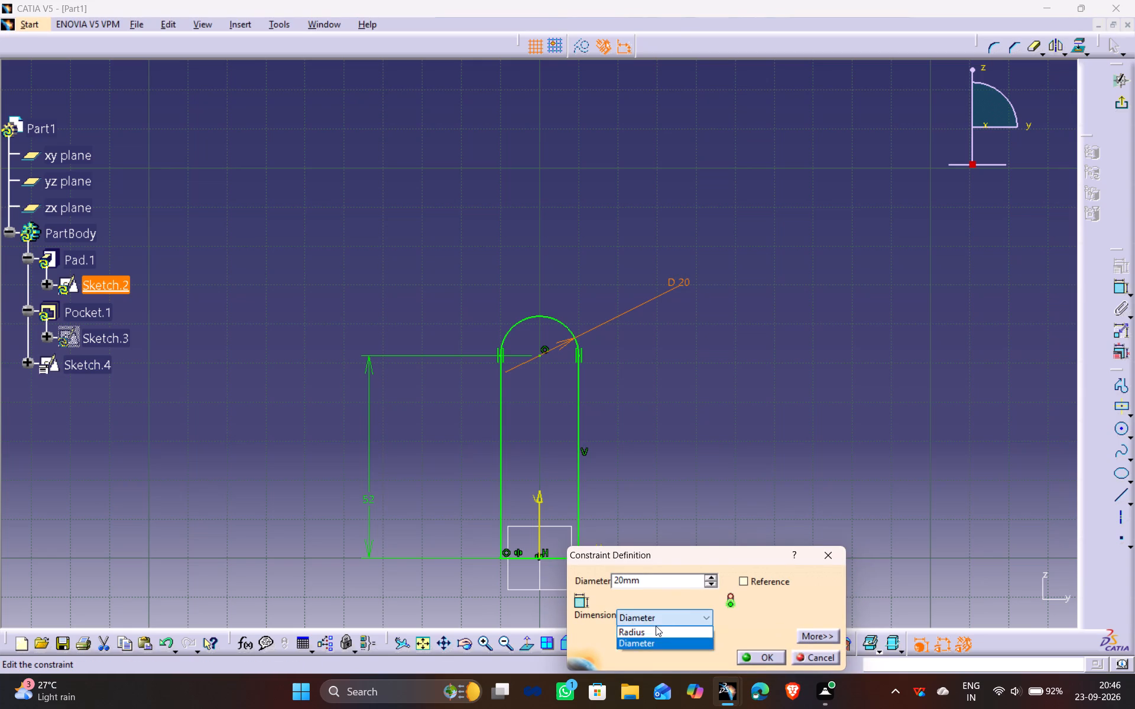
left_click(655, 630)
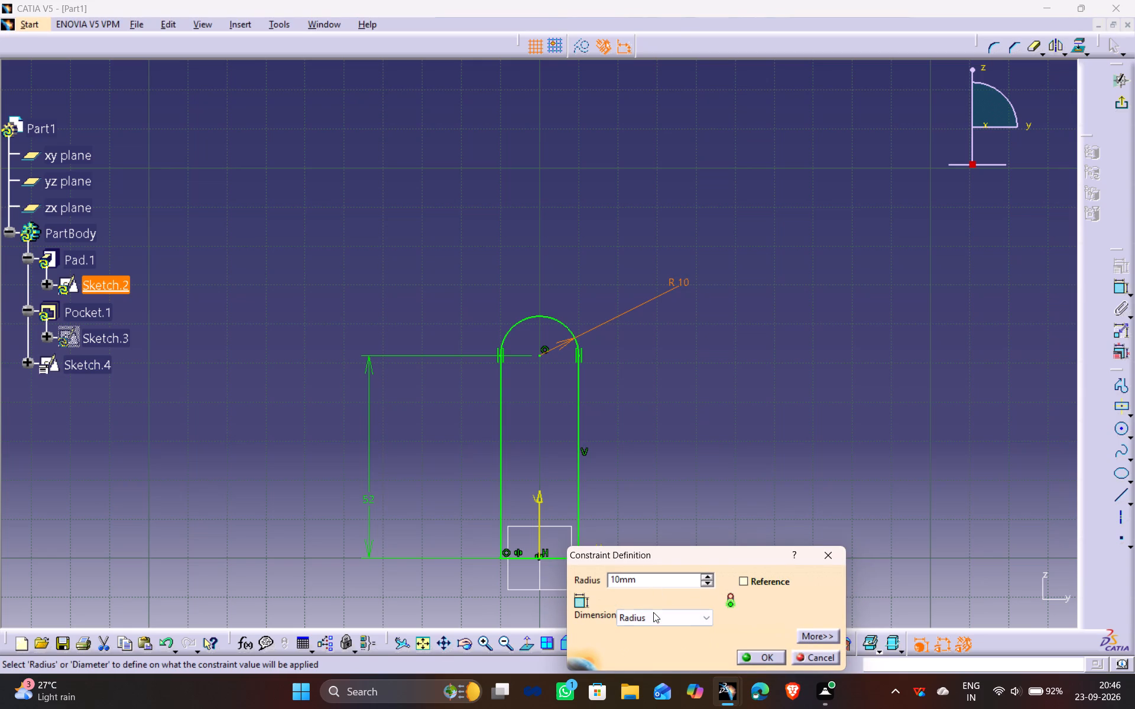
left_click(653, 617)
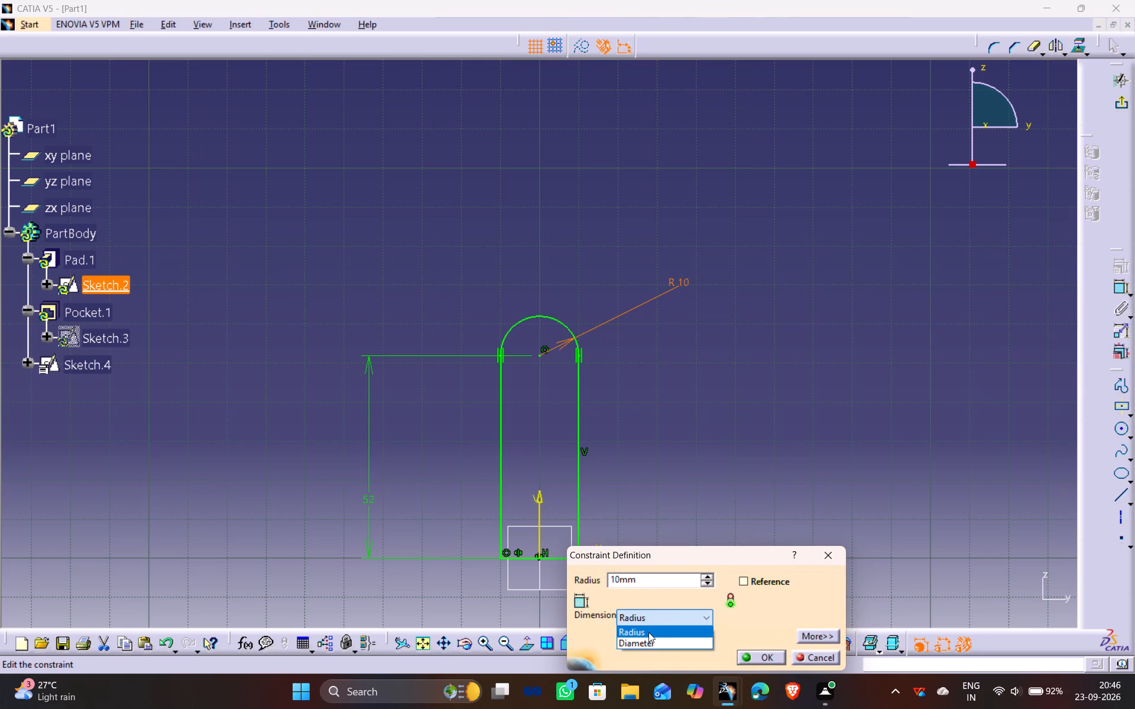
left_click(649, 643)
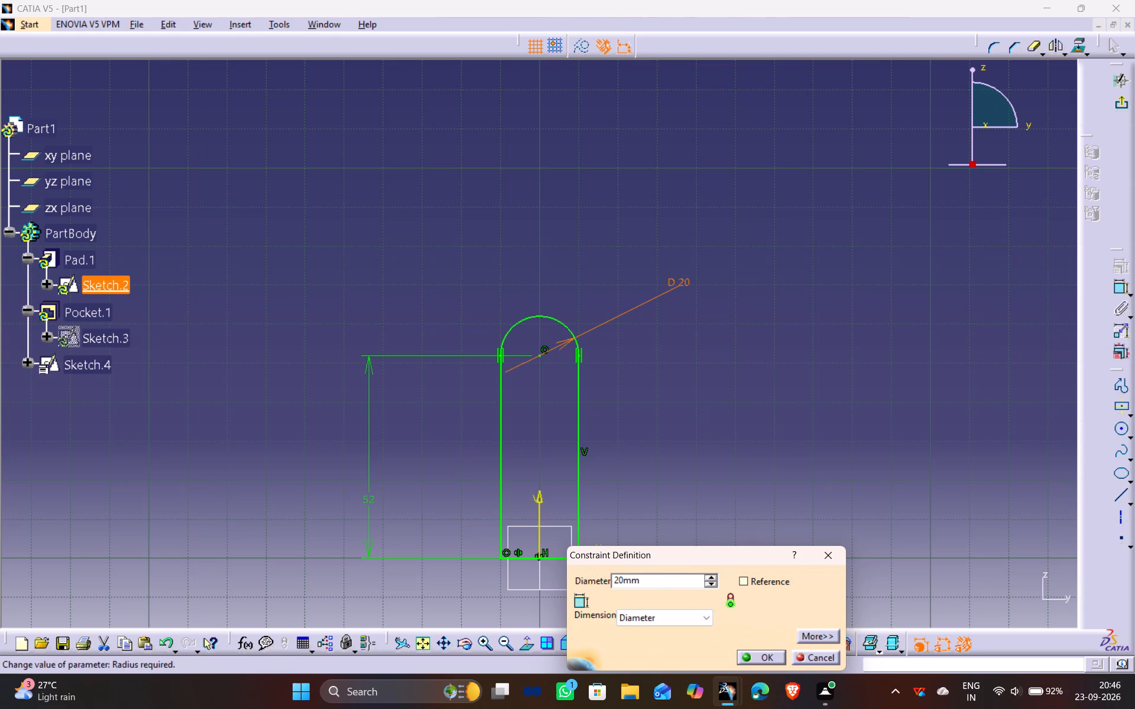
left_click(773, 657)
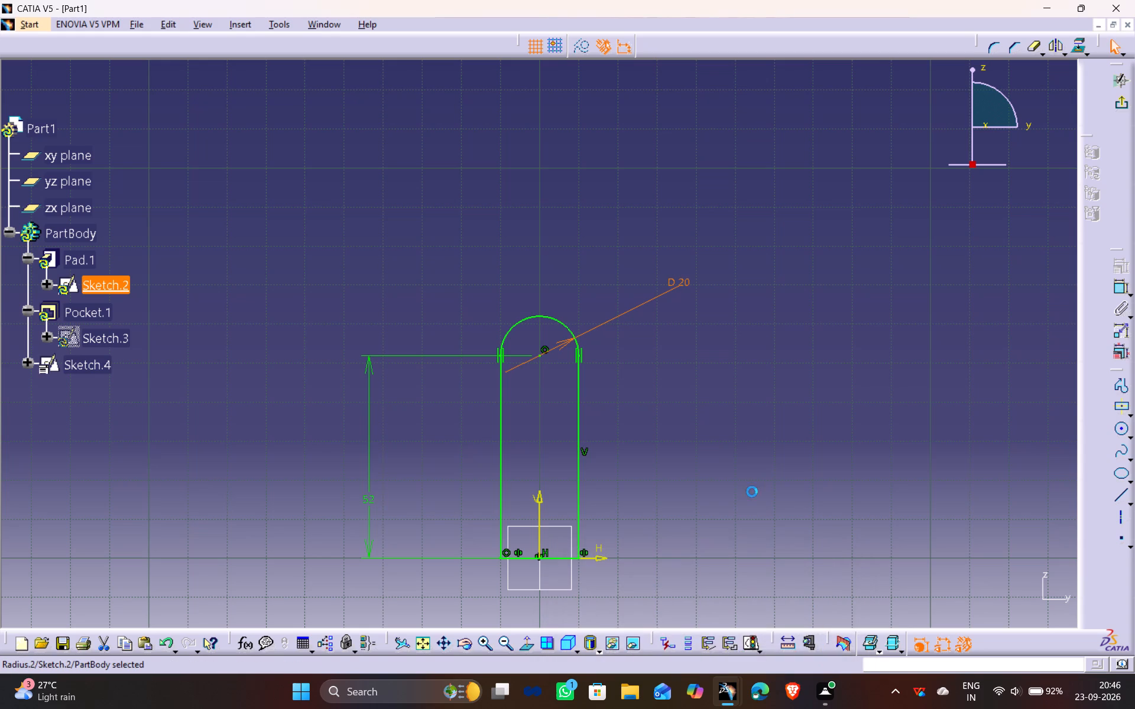
Edit the top arc's diameter constraint in Sketch.2, entering 7 as the new value.
double_click(685, 278)
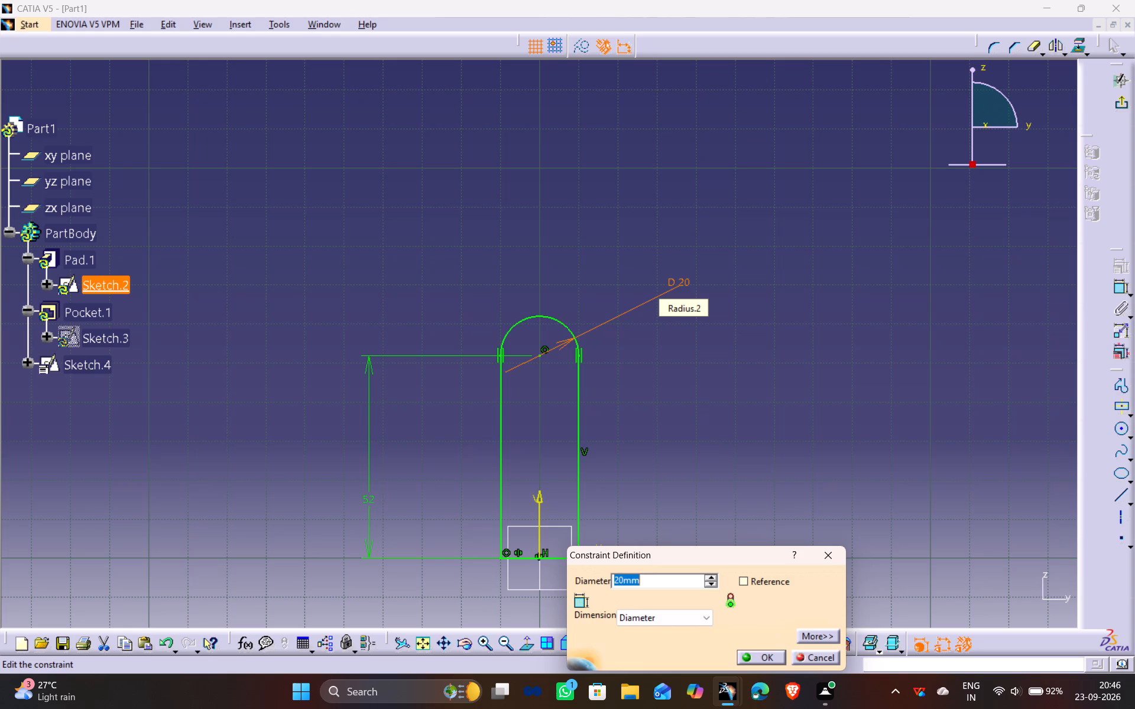
key("7")
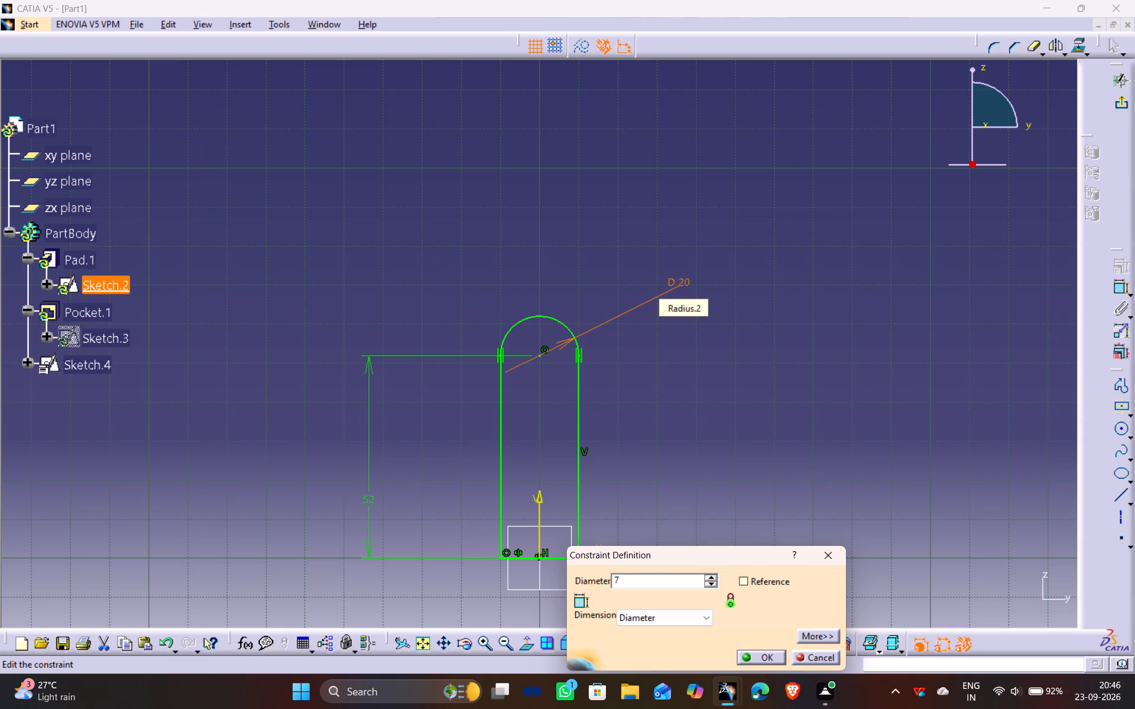
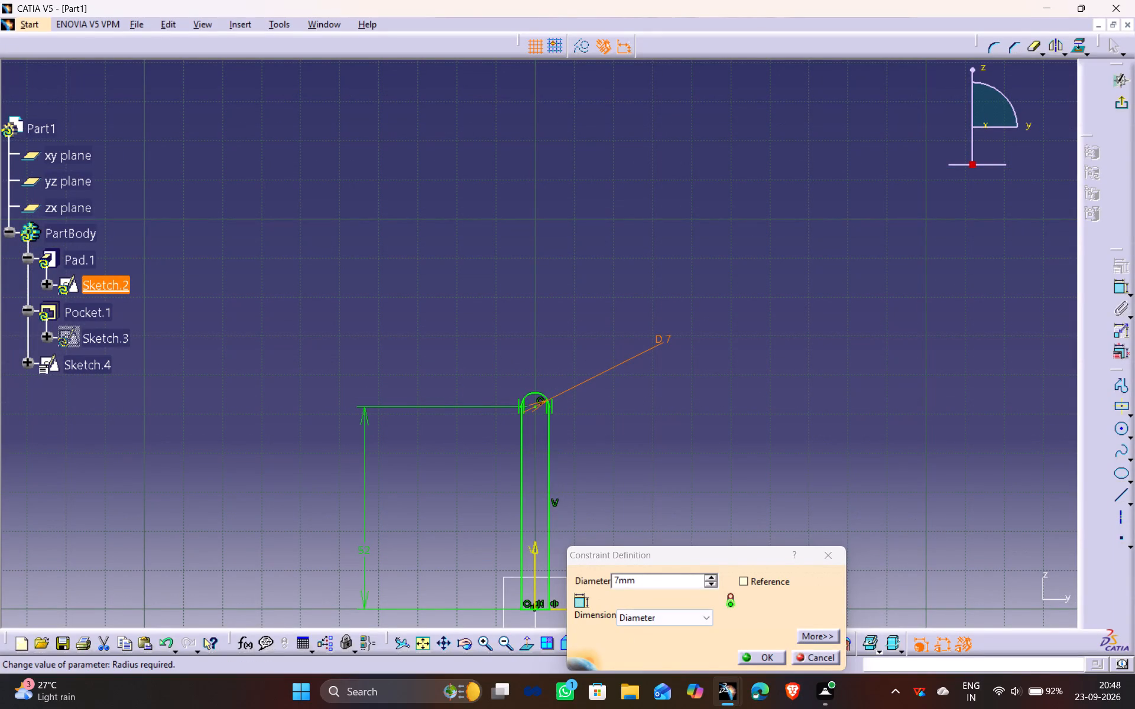
Select the top arc's diameter value in Sketch.2's constraint definition for editing.
left_click_drag(646, 581, 600, 575)
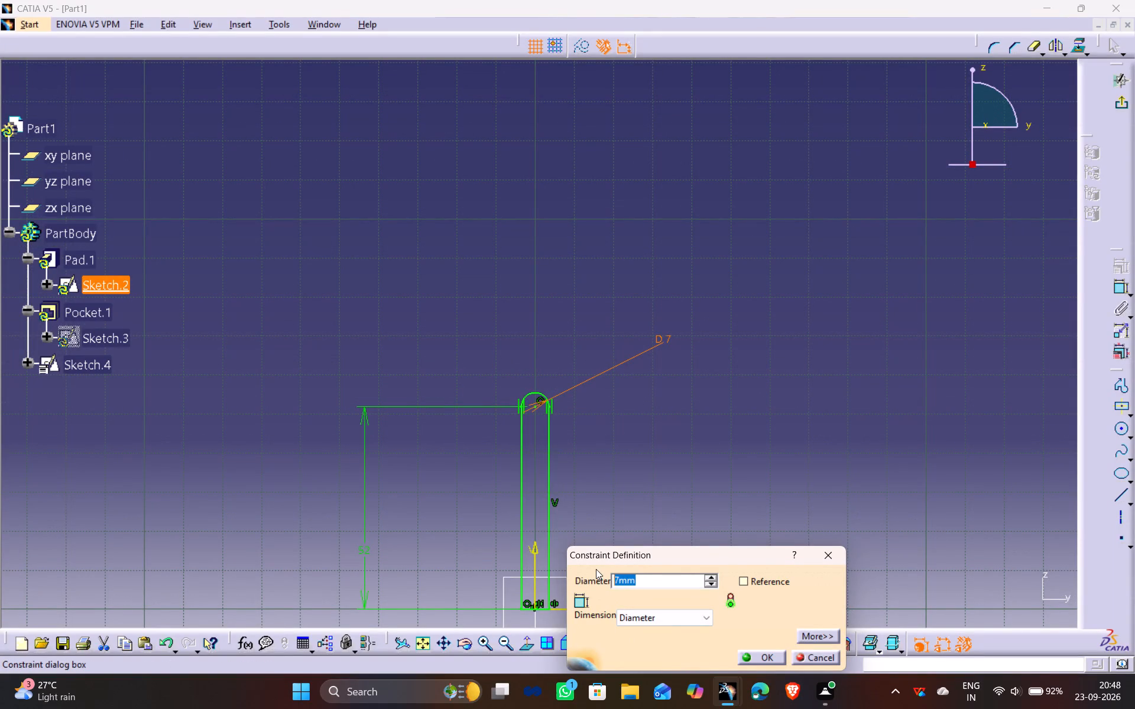
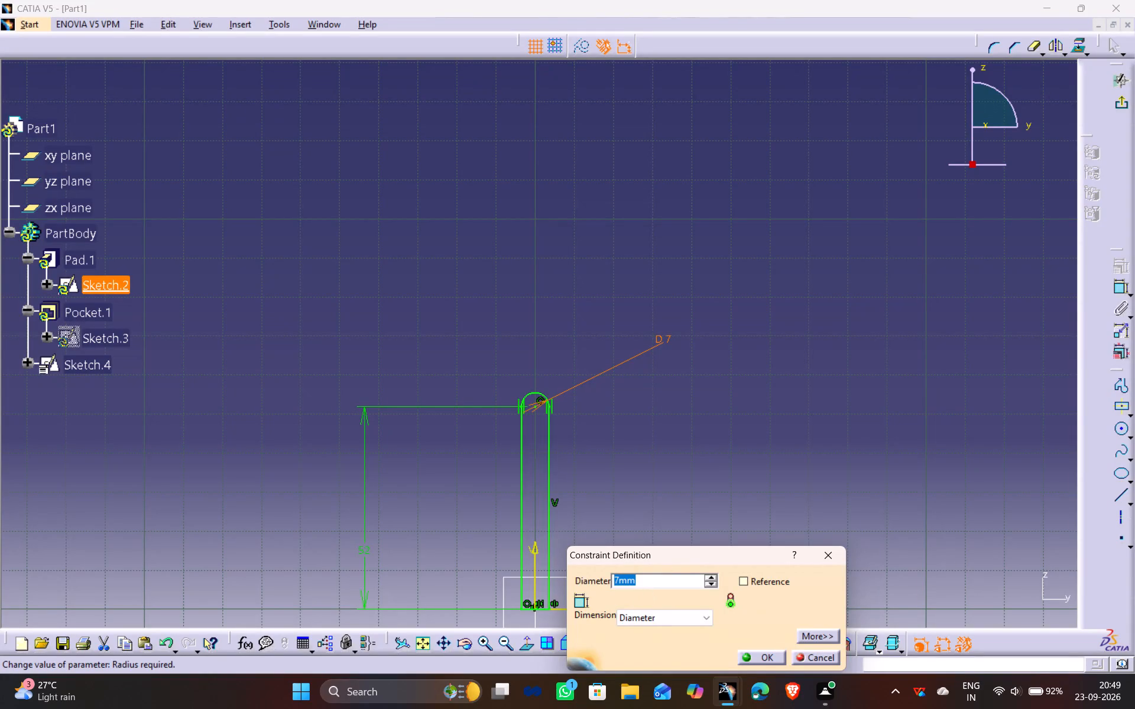
Switch the upright profile's top arc dimension from diameter to radius and set it to 23 mm.
left_click_drag(644, 582, 558, 586)
type("2990")
key("BackSpace")
key("BackSpace")
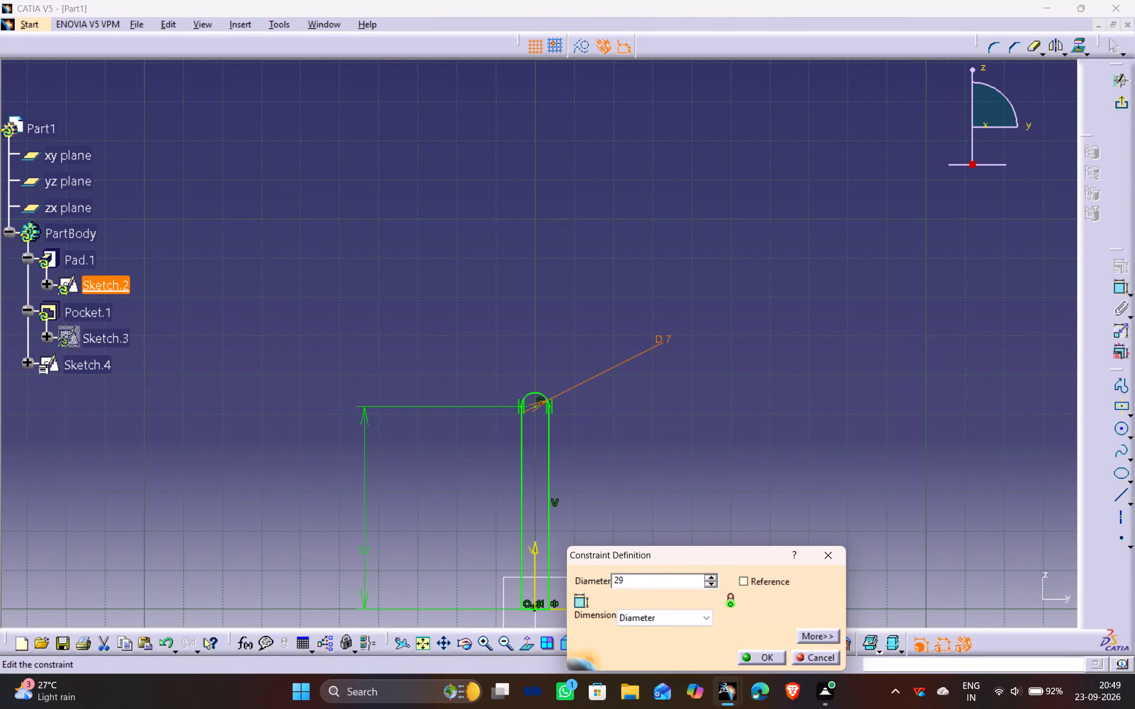
key("BackSpace")
left_click(642, 617)
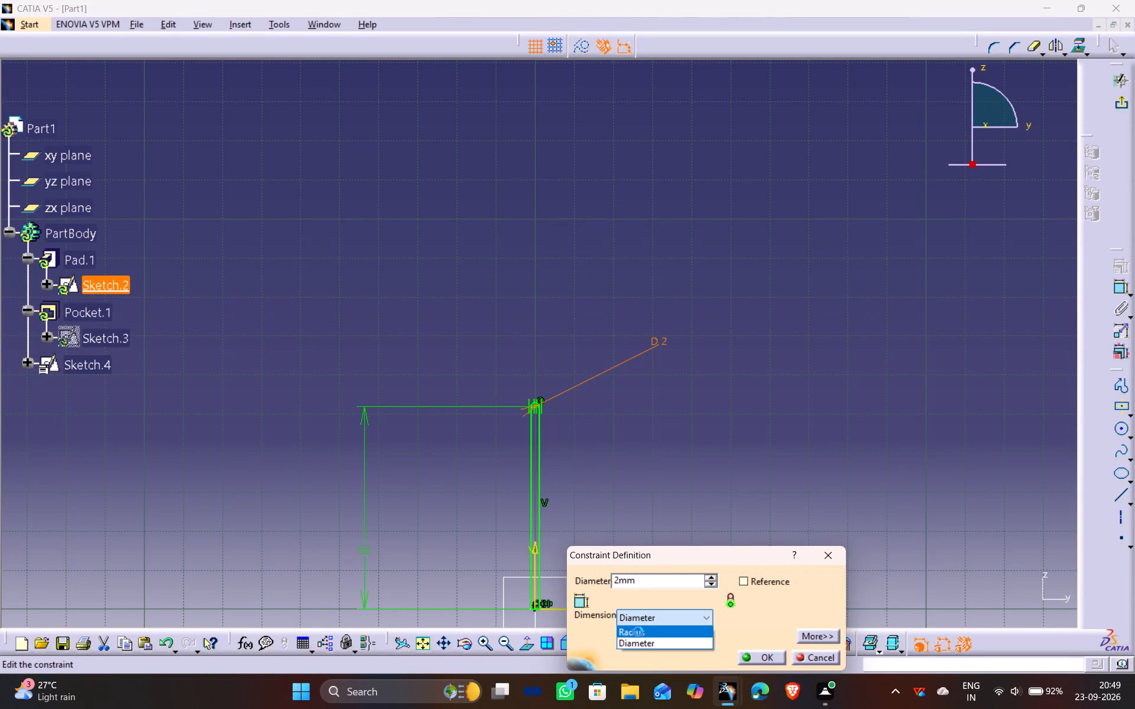
left_click(640, 634)
left_click_drag(643, 581, 549, 586)
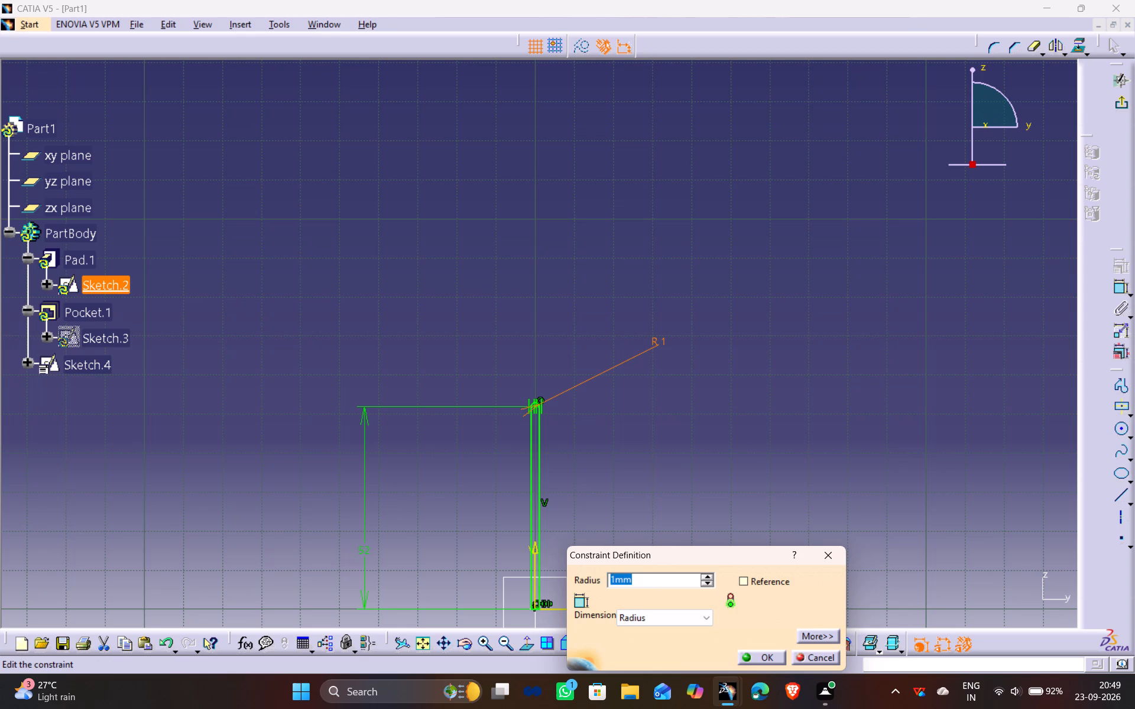
type("23")
key("Return")
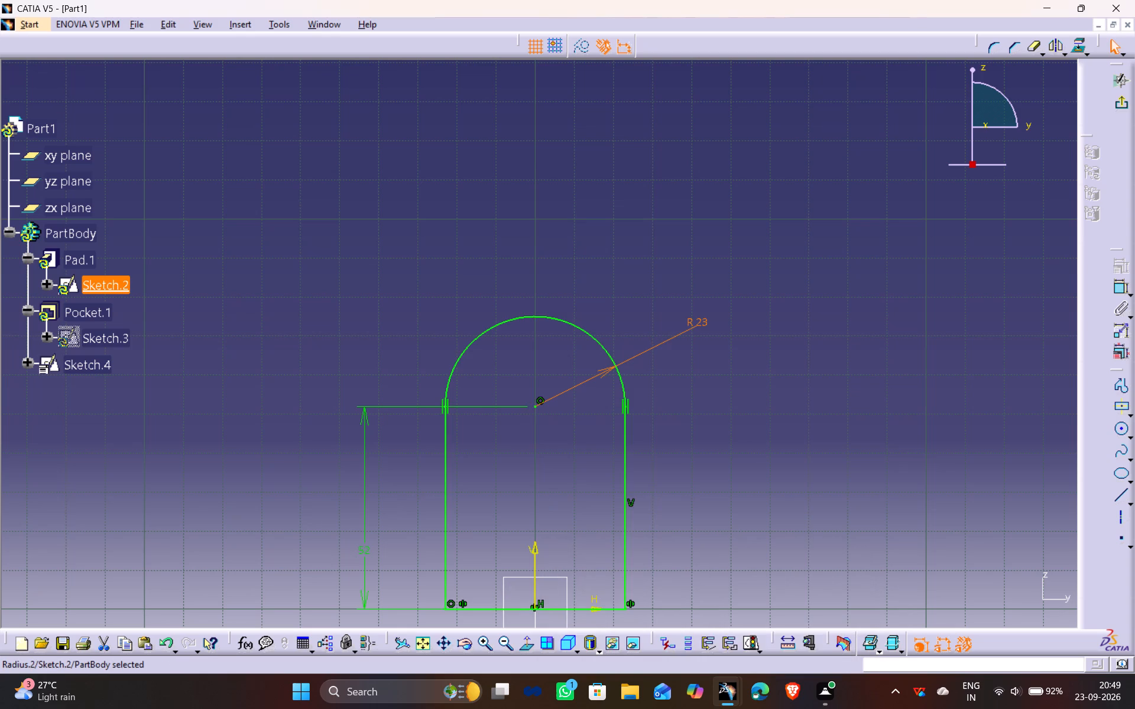
Set the top arc's radius to 20 mm, exit Sketch.2 and update the part.
left_click(793, 385)
double_click(698, 324)
type("20")
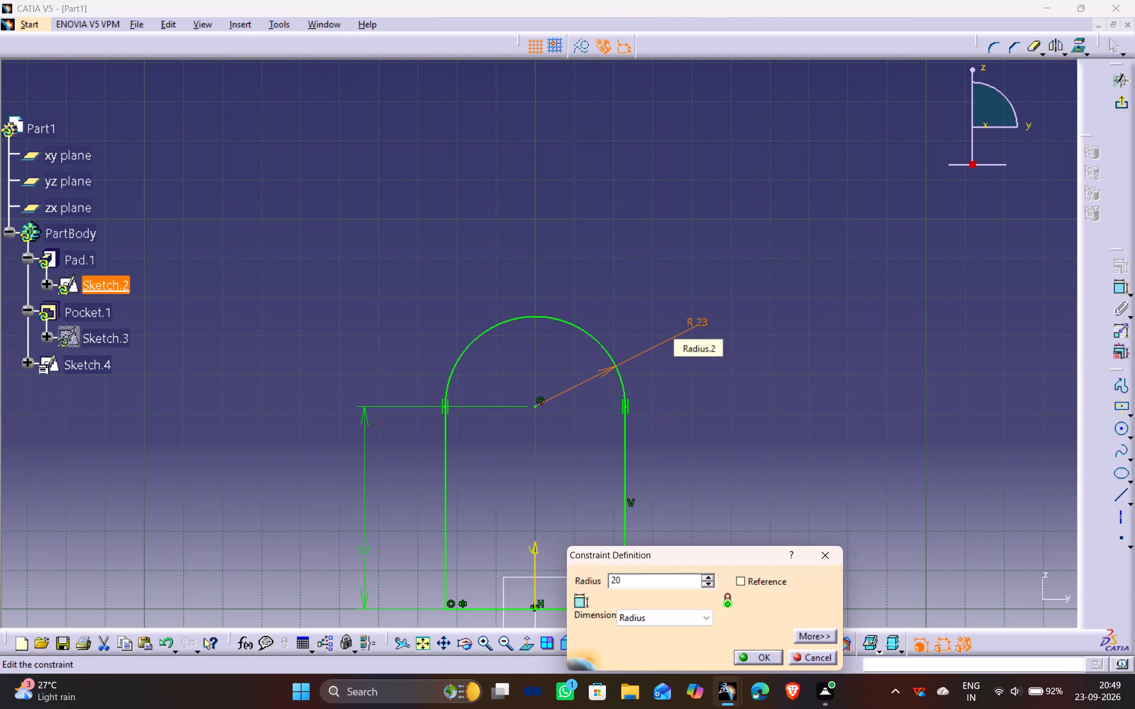
key("Return")
left_click(742, 542)
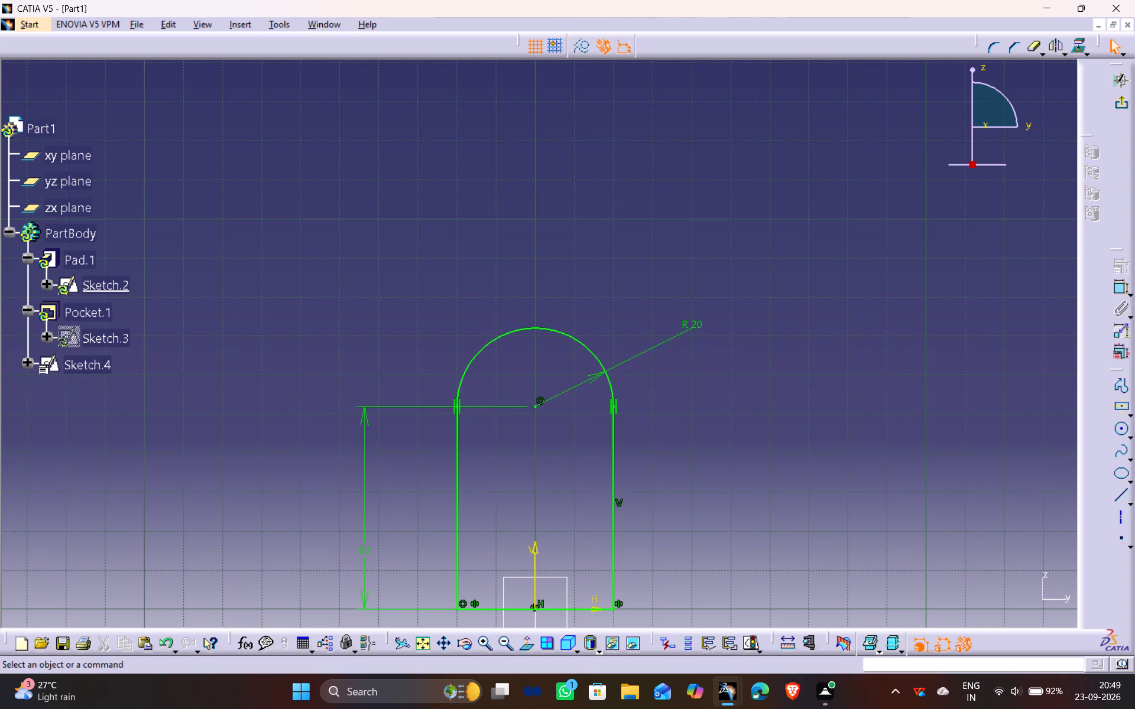
middle_click_drag(717, 430, 732, 373)
left_click(1118, 105)
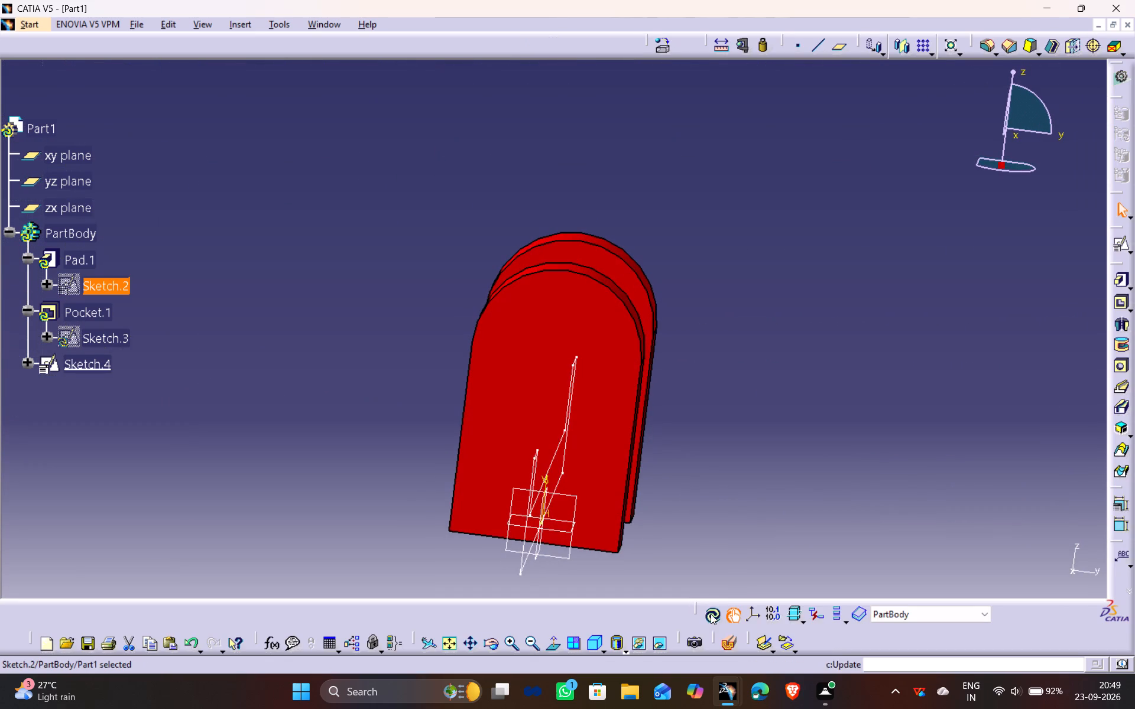
left_click(711, 615)
left_click(716, 457)
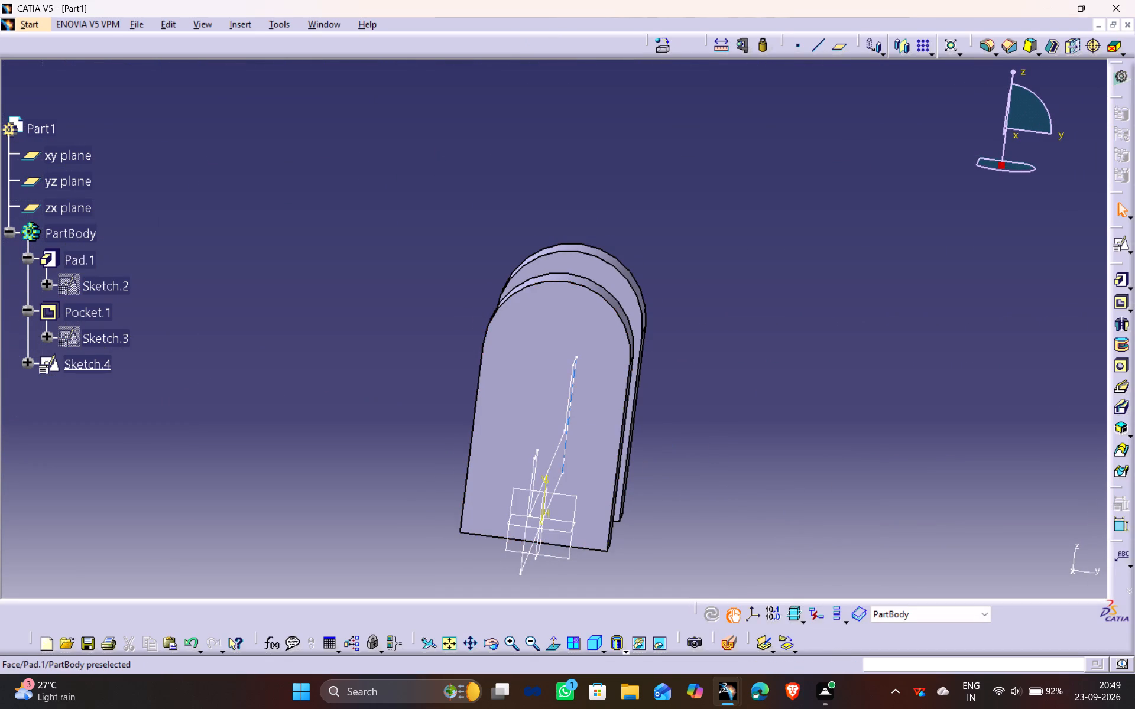
Start a pad of the stepped base profile in Sketch.4 with a 10 mm length and mirrored extent.
double_click(557, 445)
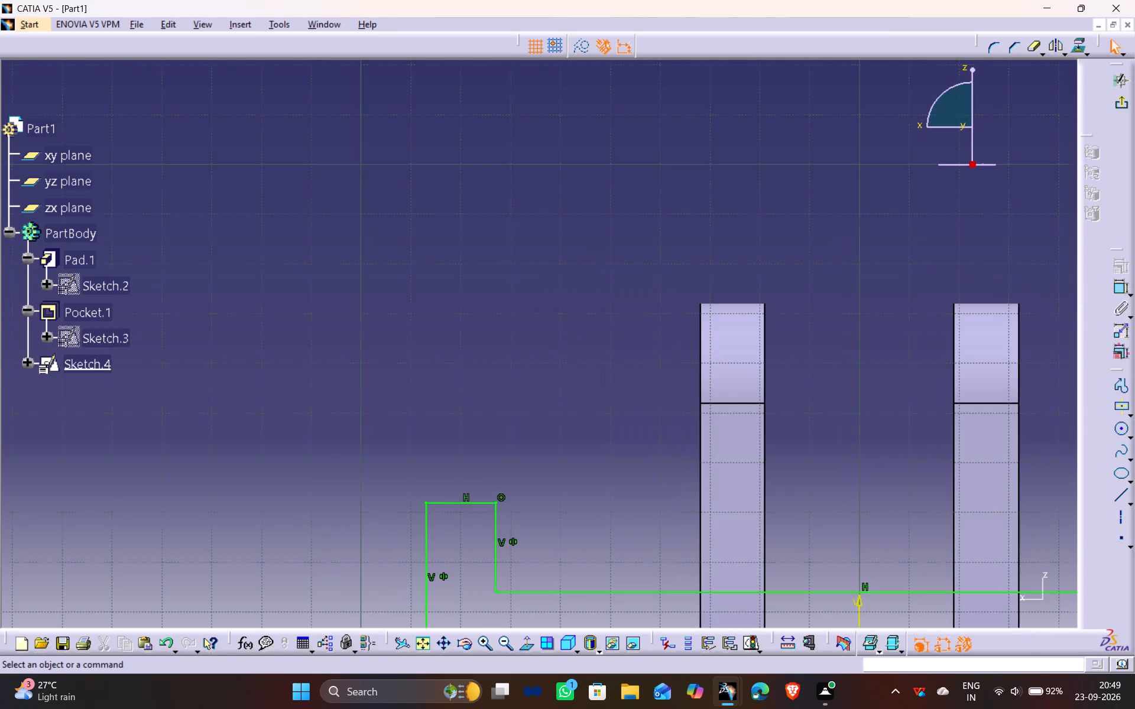
scroll(822, 447, "down", 1)
middle_click_drag(808, 435, 688, 334)
left_click(1121, 101)
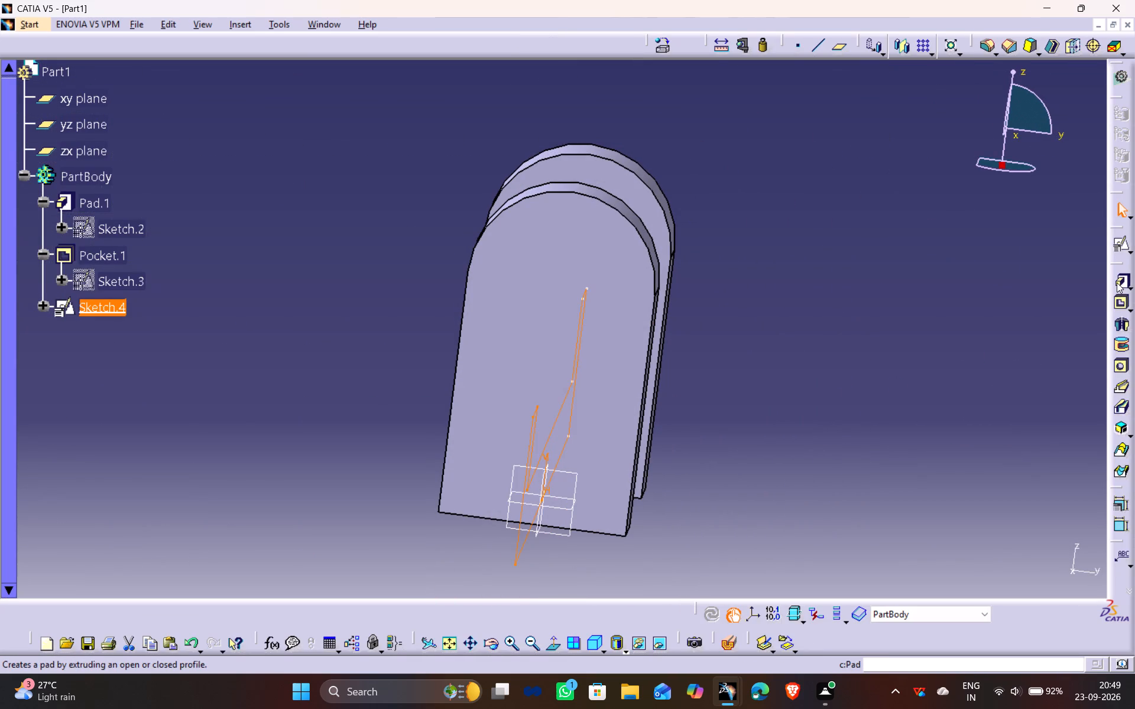
left_click(1117, 282)
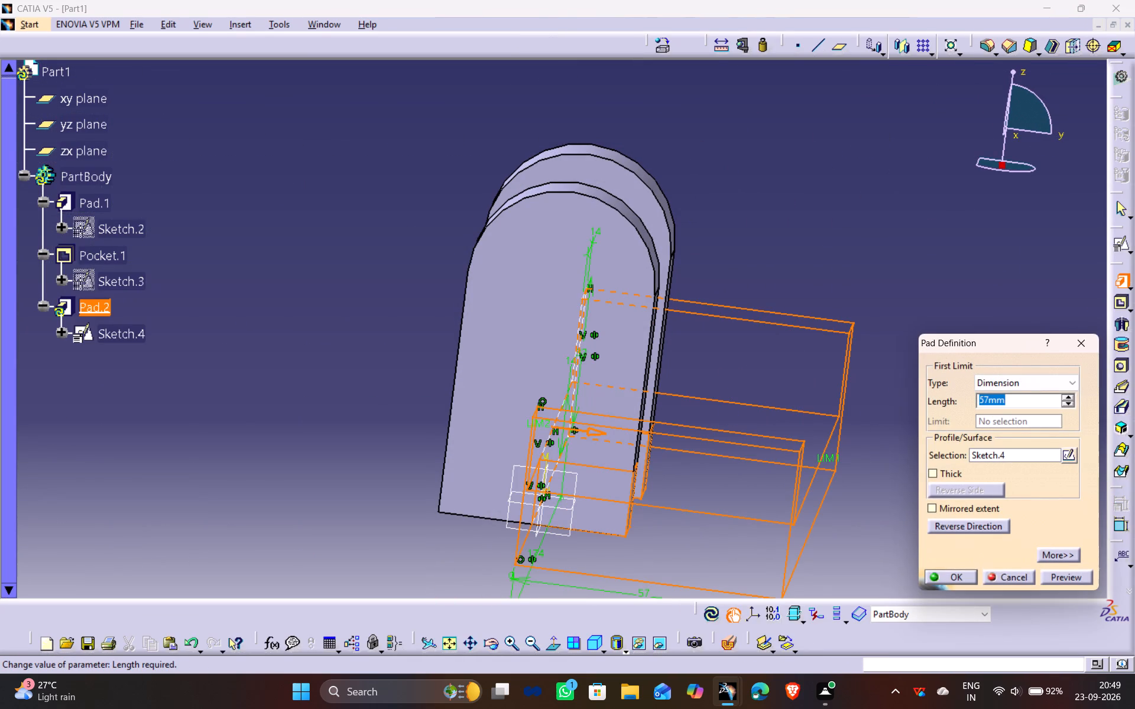
left_click_drag(989, 399, 907, 401)
type("10")
left_click(976, 509)
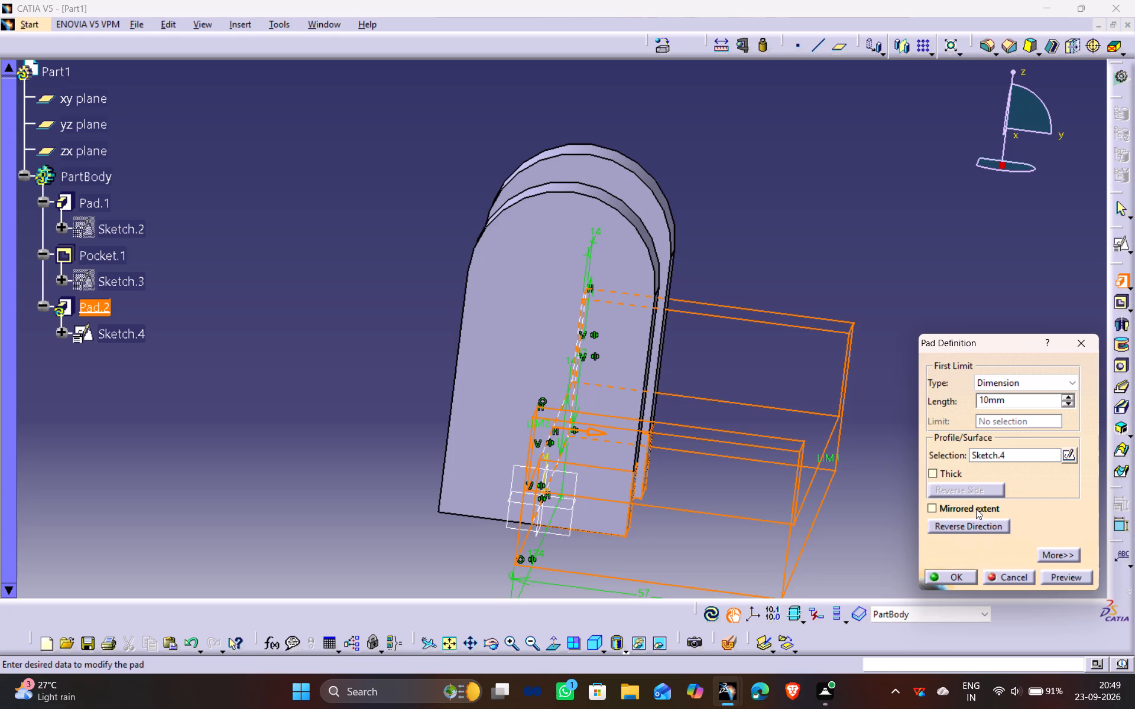
Set the base pad's length to 20 mm, preview it from several angles and complete the pad.
left_click_drag(988, 396, 940, 398)
left_click(977, 470)
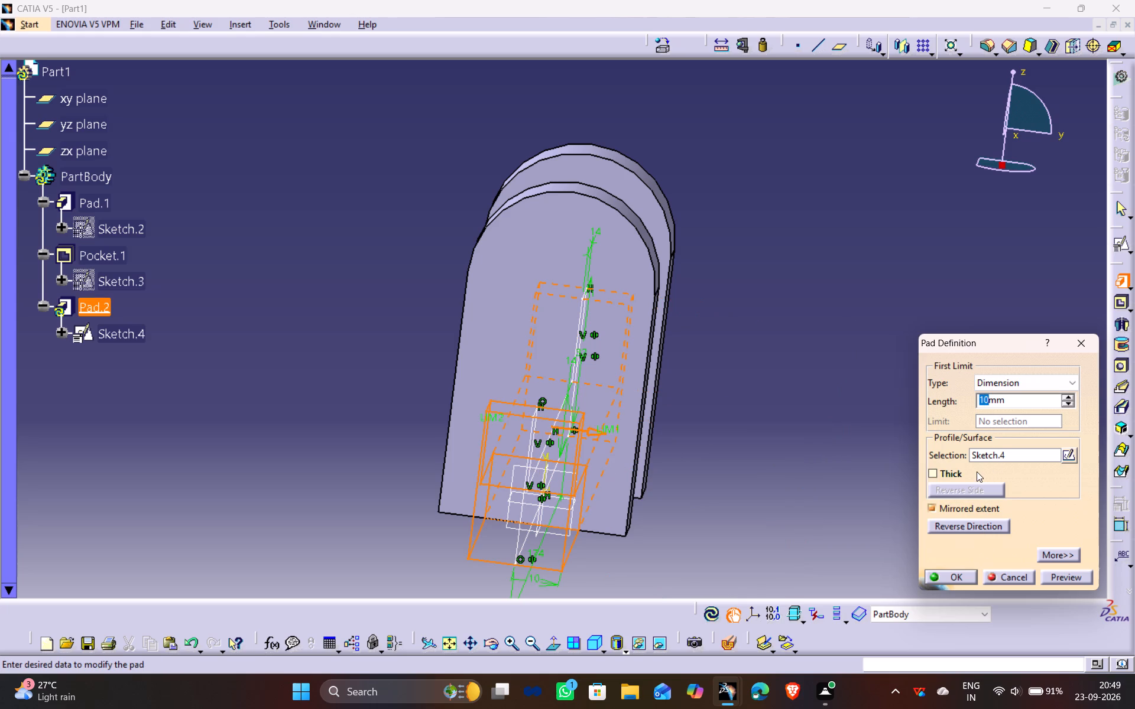
key("2")
key("0")
left_click(1062, 573)
scroll(729, 484, "down", 1)
middle_click_drag(729, 484, 596, 435)
left_click_drag(729, 483, 596, 435)
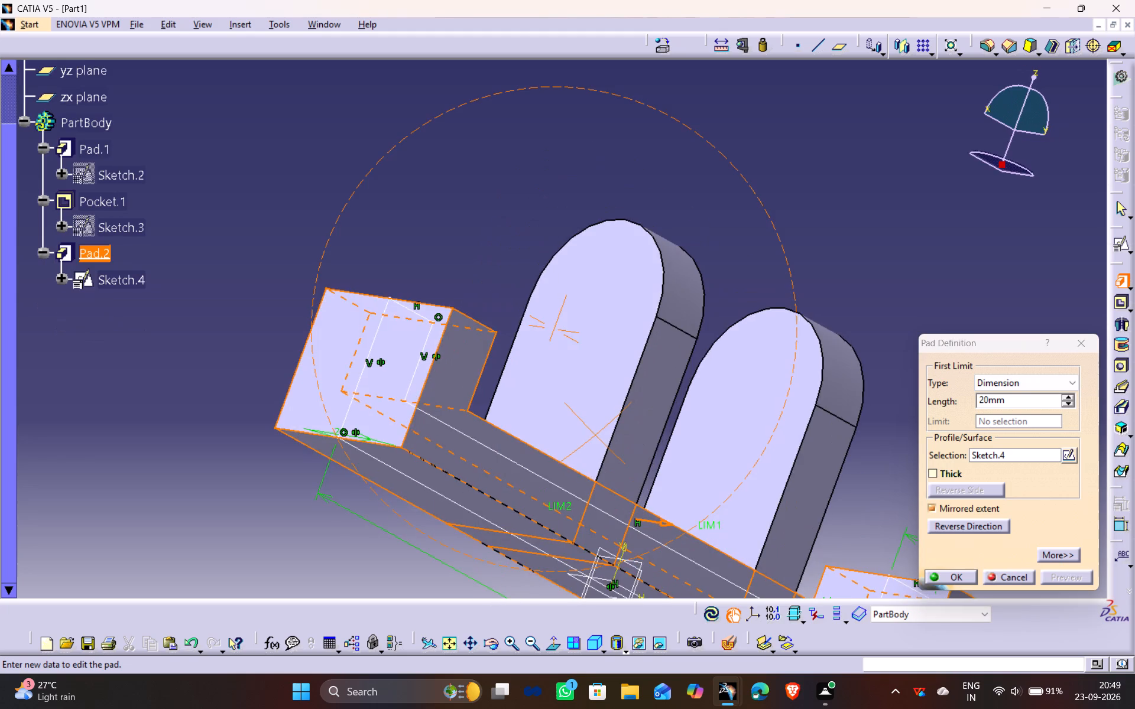
left_click_drag(596, 435, 619, 480)
middle_click_drag(596, 435, 634, 534)
middle_click_drag(481, 164, 518, 354)
left_click_drag(481, 164, 514, 354)
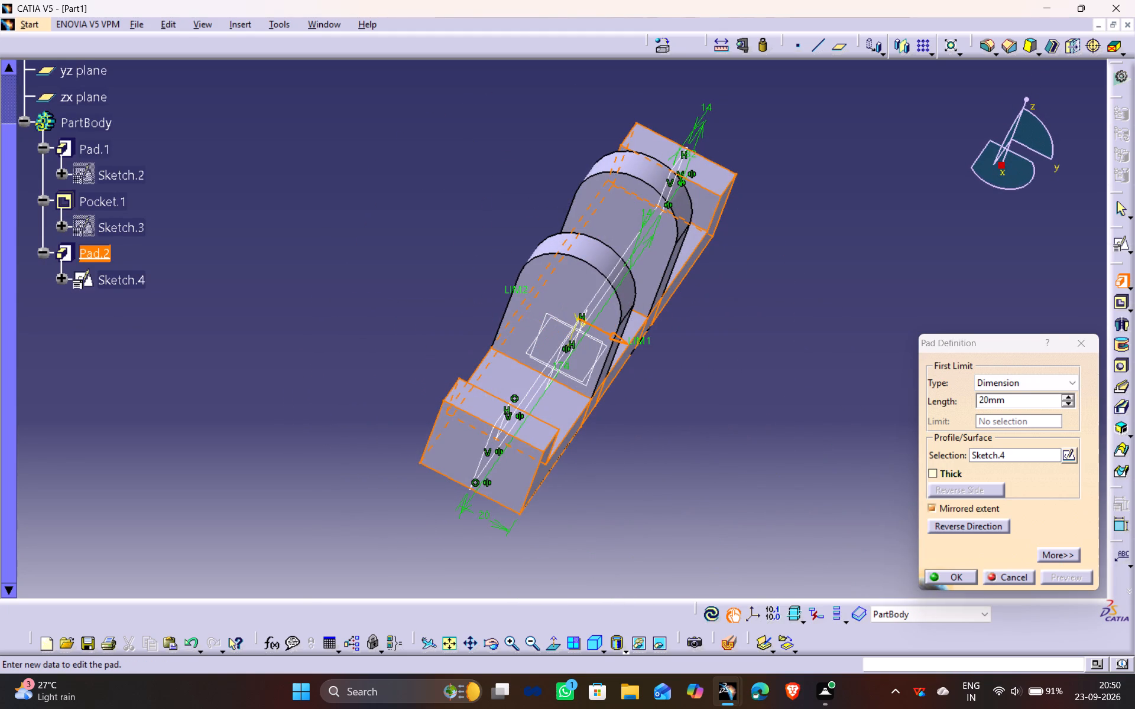
left_click(946, 575)
left_click(670, 474)
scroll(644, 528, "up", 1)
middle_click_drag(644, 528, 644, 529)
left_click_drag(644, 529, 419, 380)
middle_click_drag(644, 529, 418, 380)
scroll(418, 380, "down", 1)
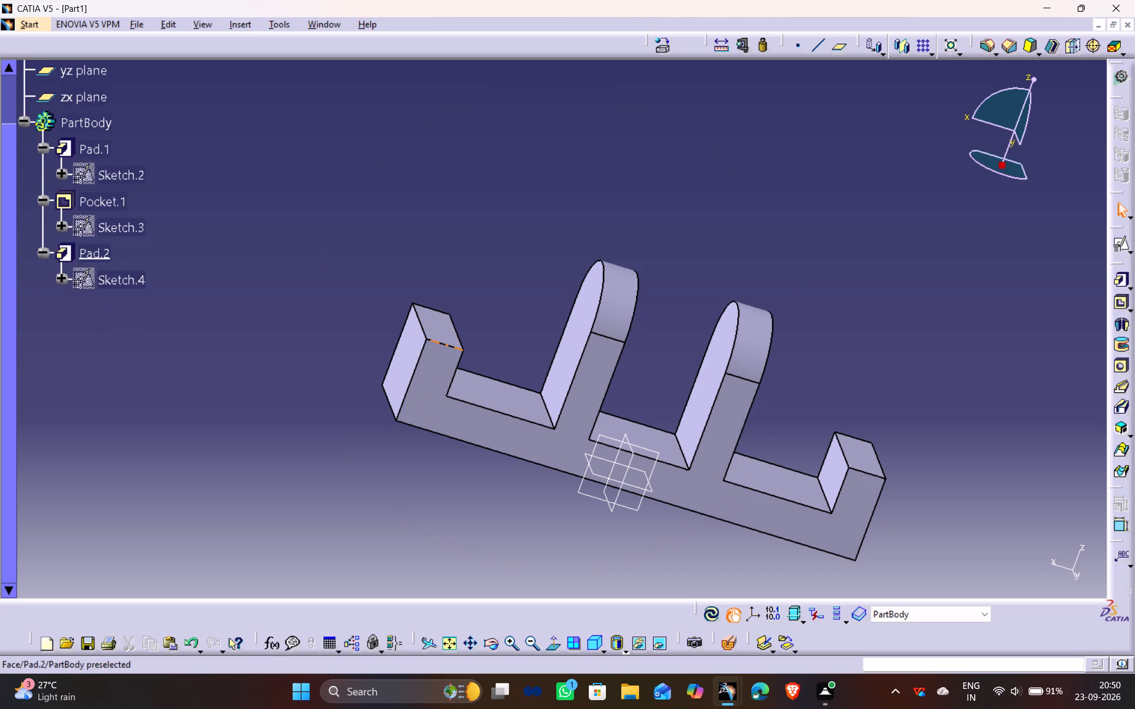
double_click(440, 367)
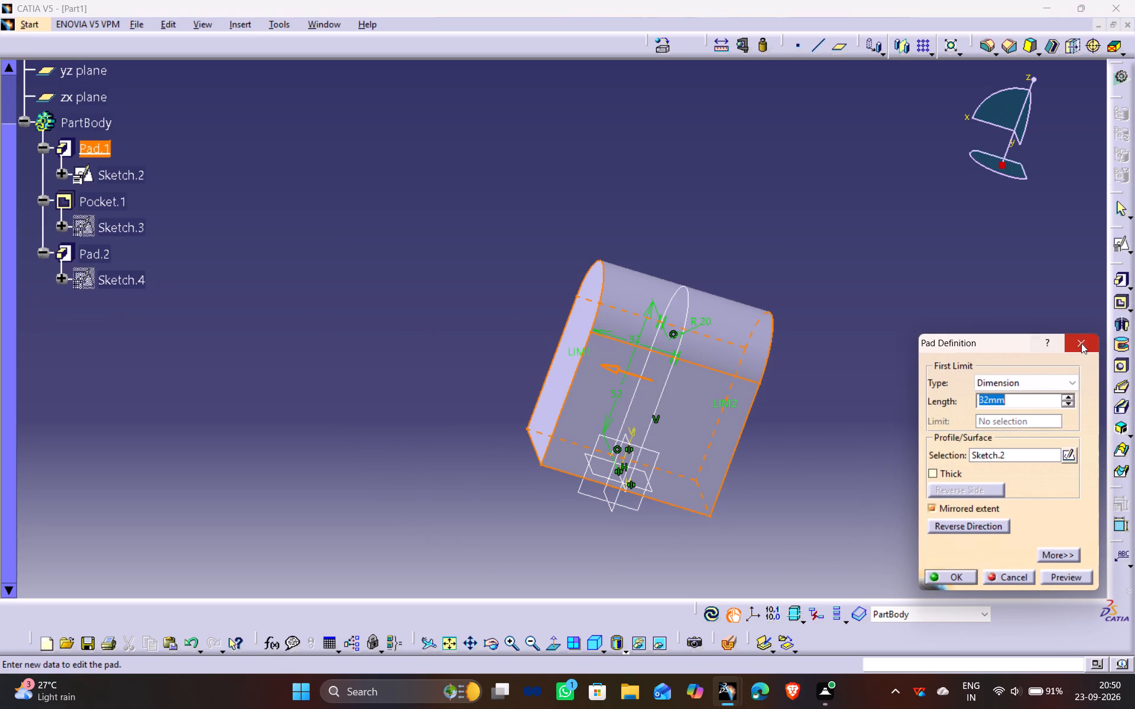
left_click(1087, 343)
Open Sketch.4 of the base and set the raised end block's overall height to 28 mm.
double_click(129, 281)
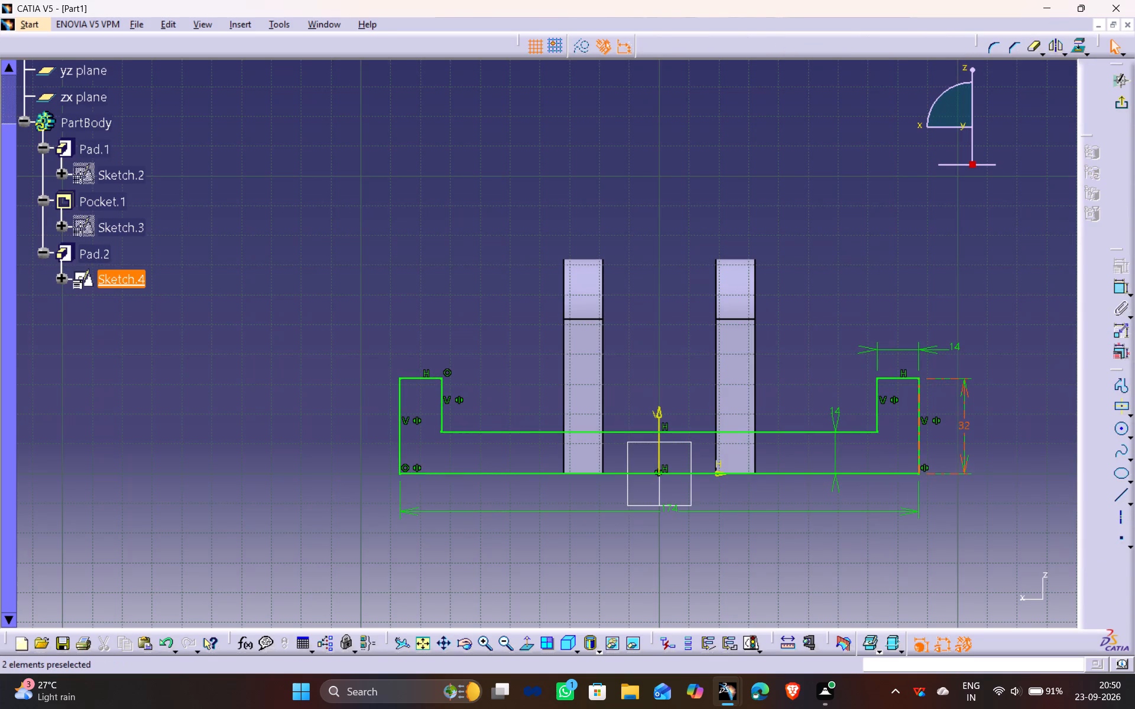
double_click(964, 422)
type("28")
key("Return")
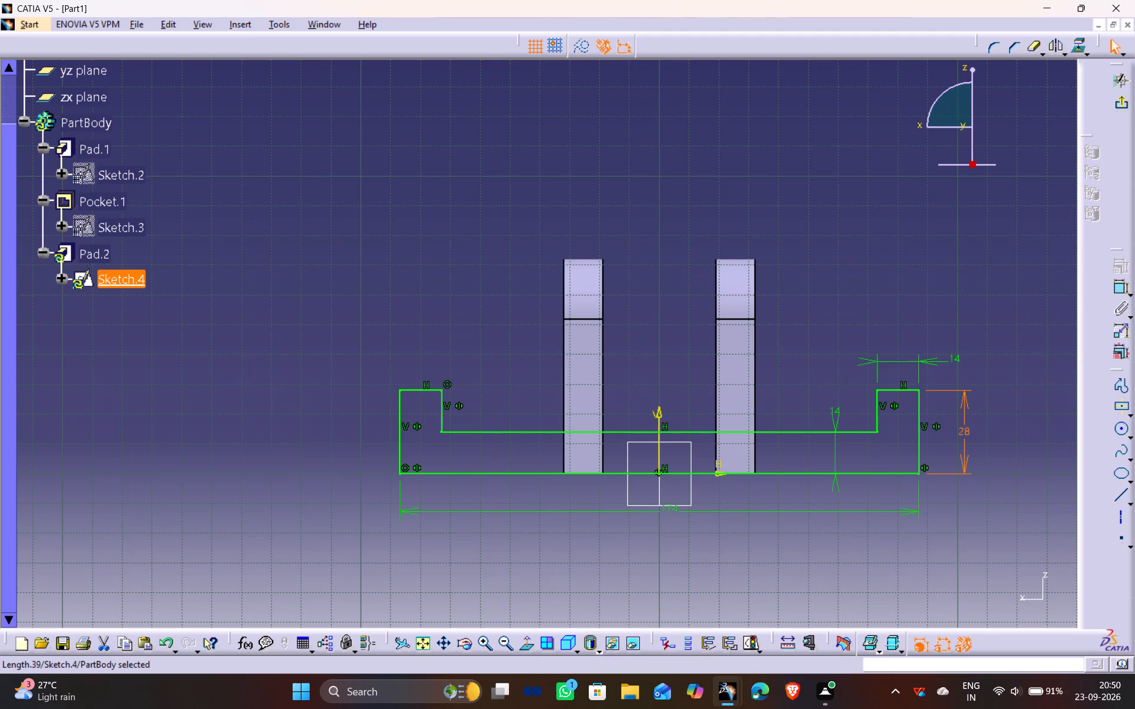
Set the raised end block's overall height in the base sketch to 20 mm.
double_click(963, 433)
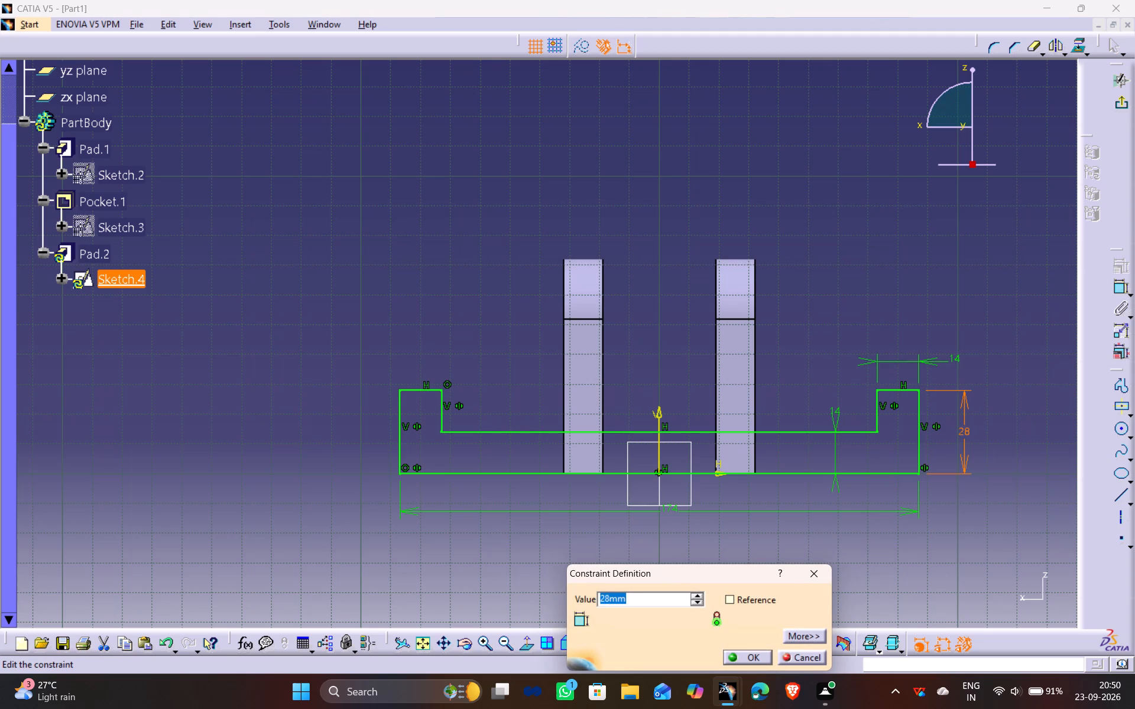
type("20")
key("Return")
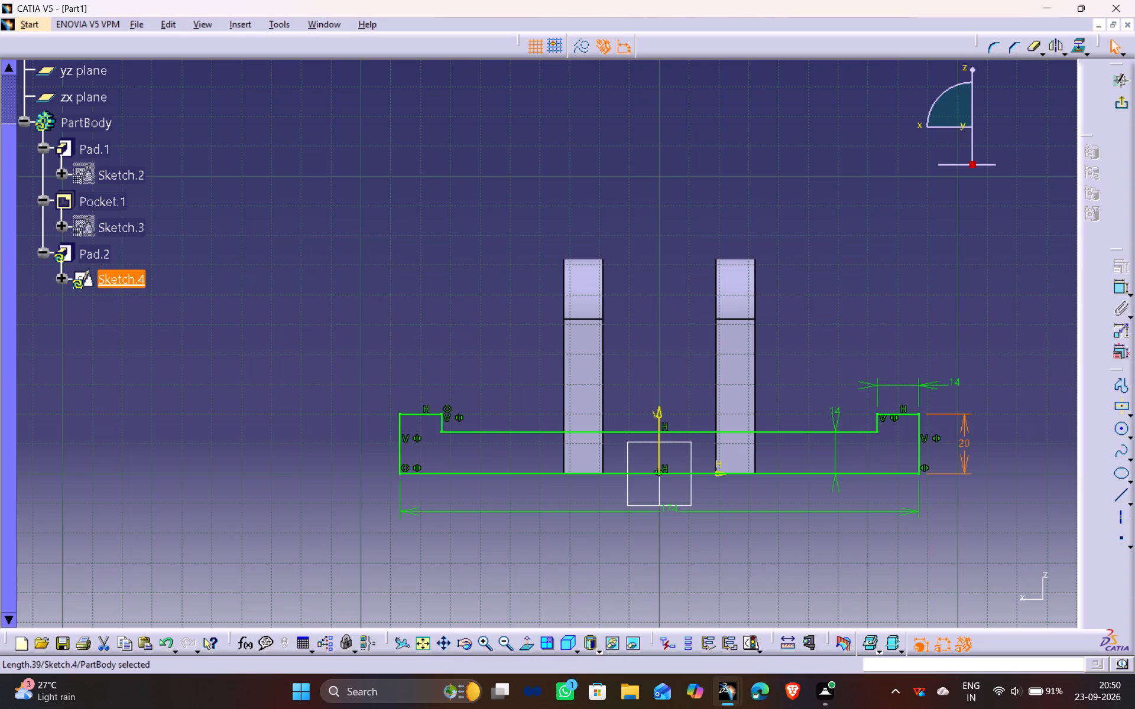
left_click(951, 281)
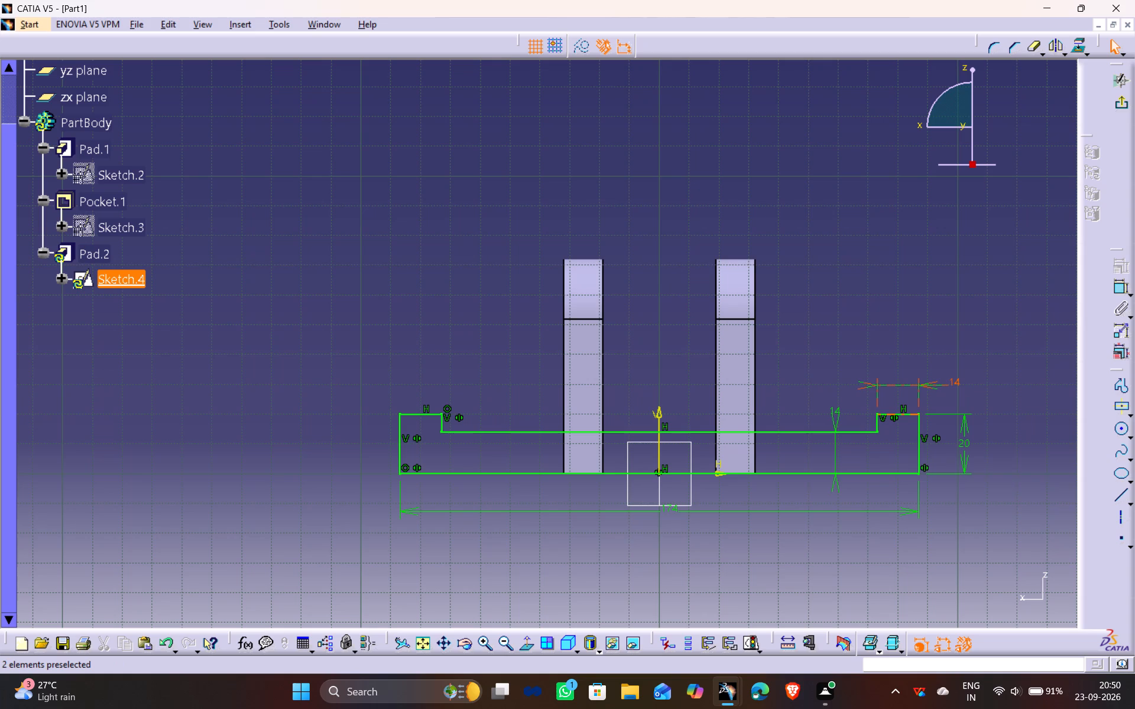
Set the raised end block's overall height to 18 mm, exit the base sketch and update the part.
double_click(964, 446)
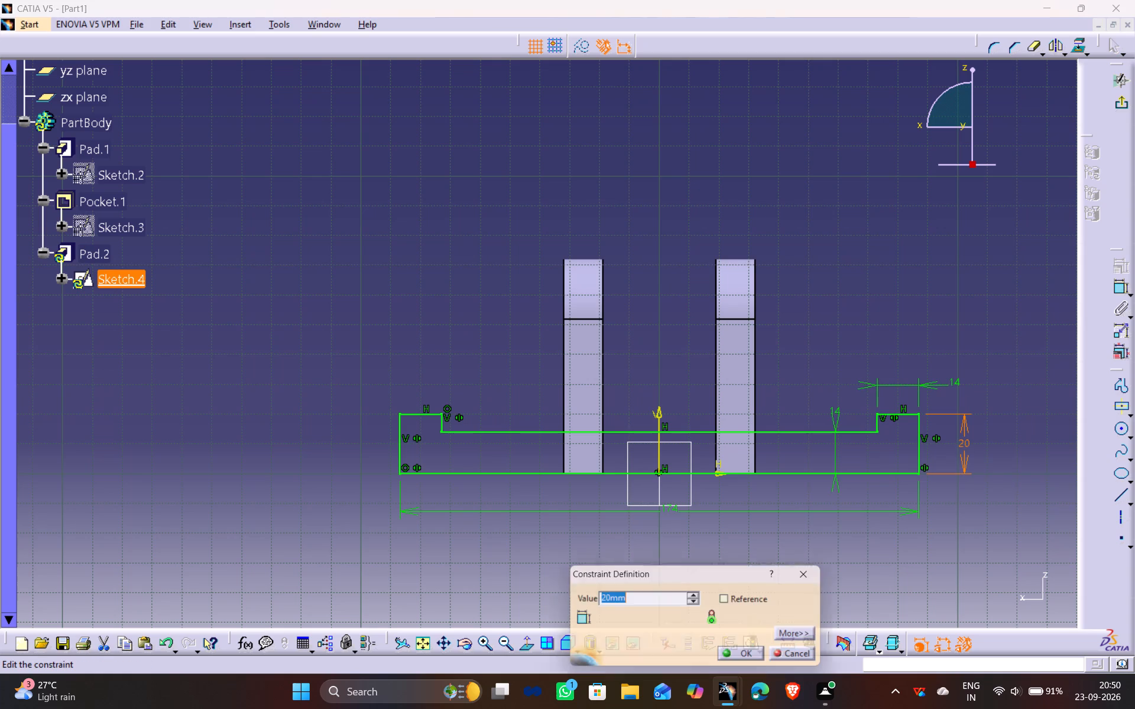
key("1")
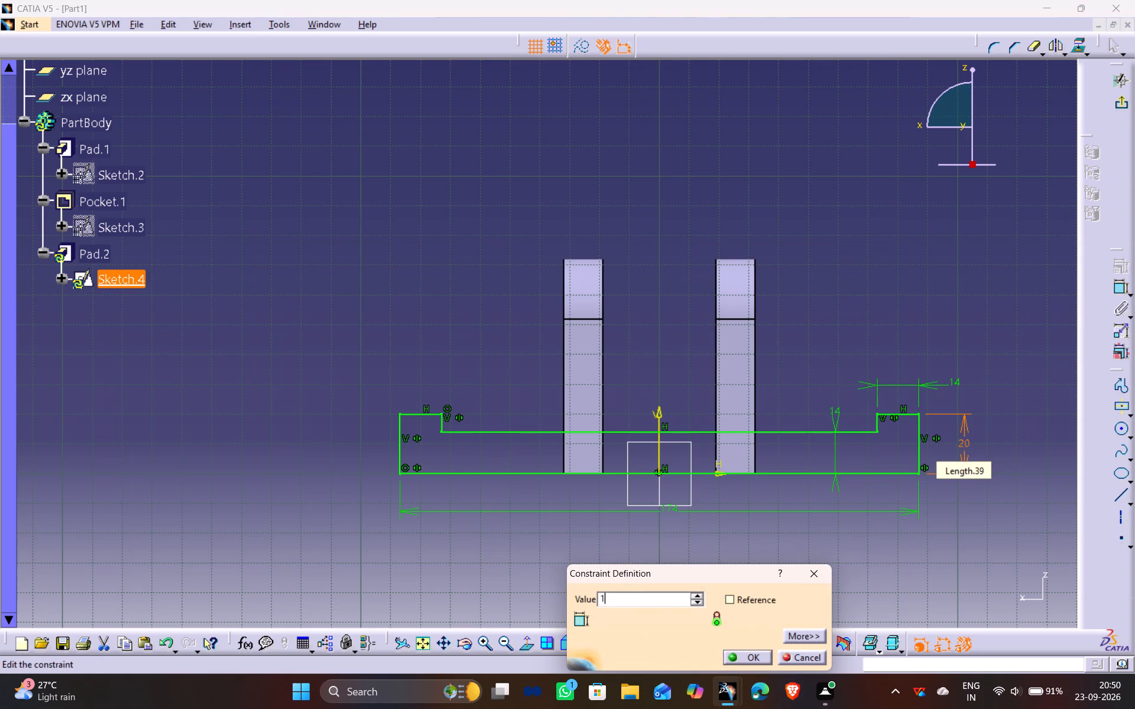
key("8")
key("Return")
left_click(990, 279)
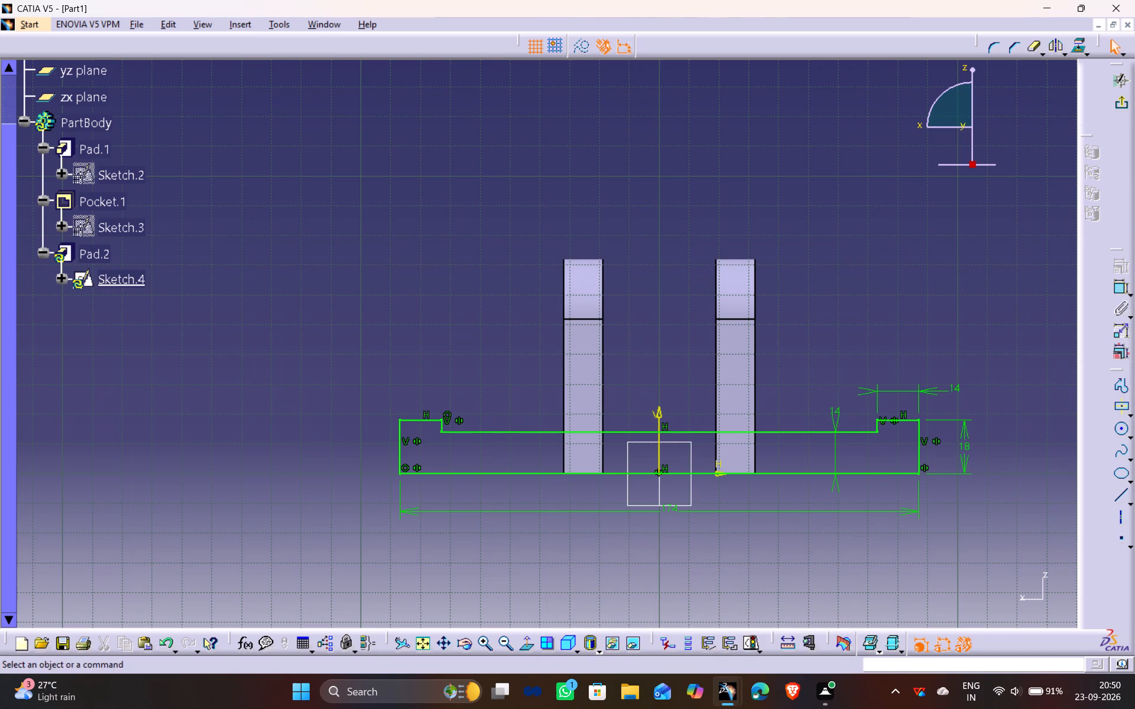
left_click(1122, 106)
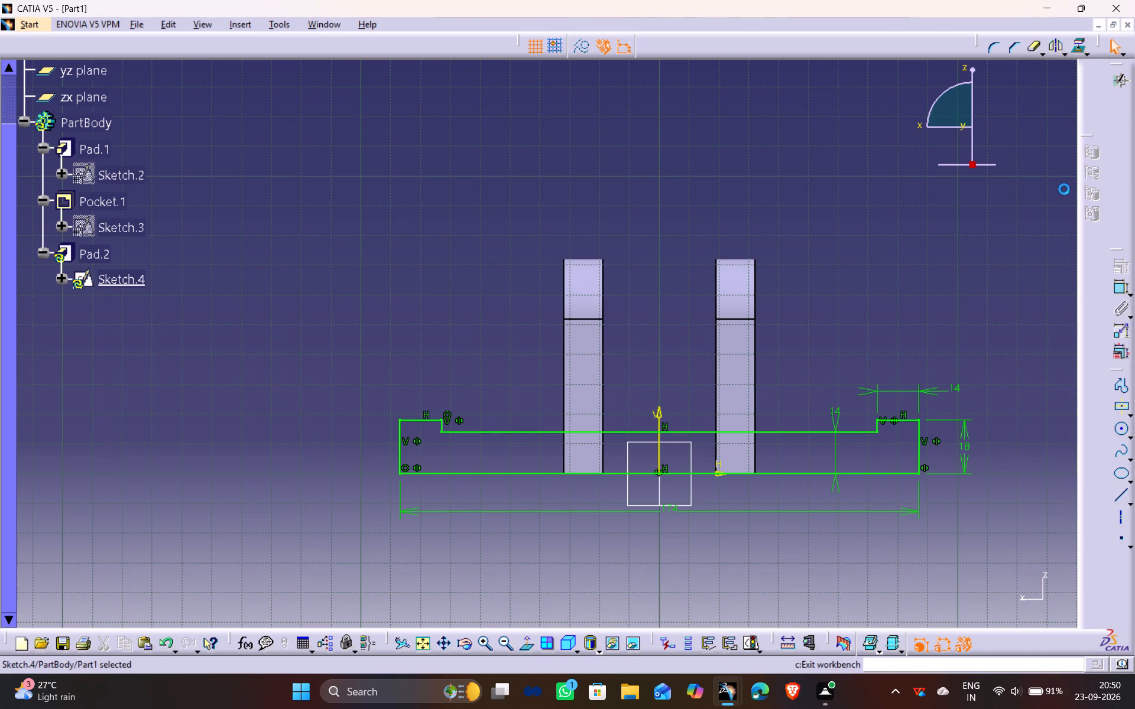
left_click(708, 617)
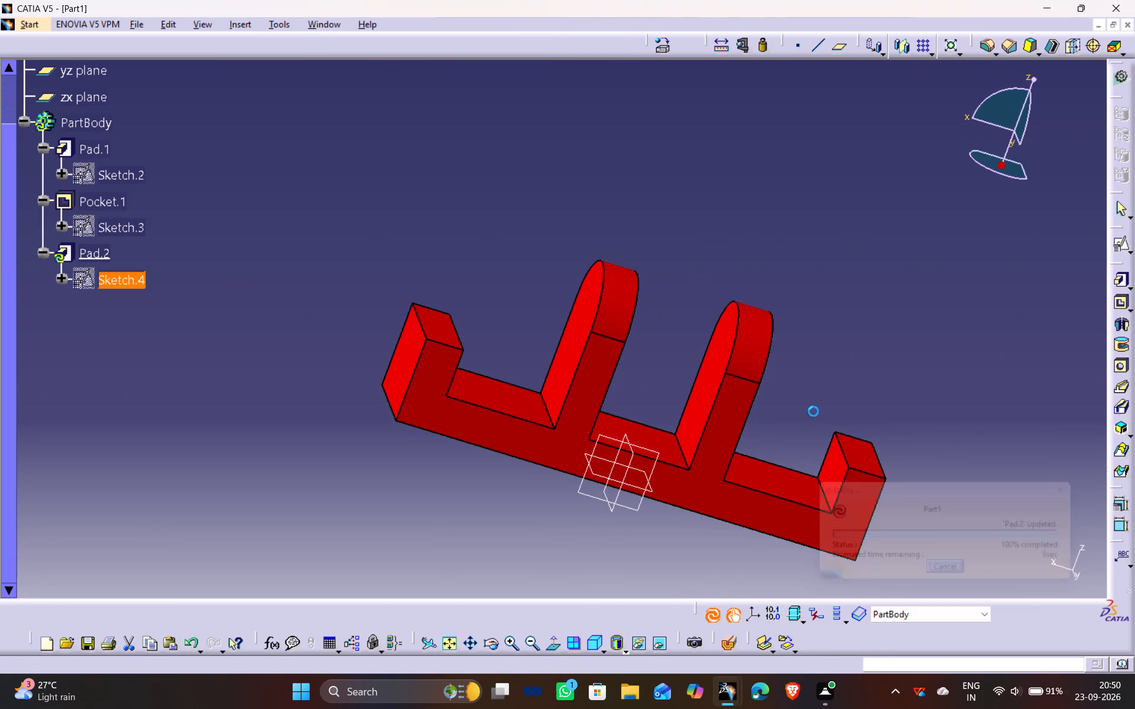
Examine the updated stepped base and the two uprights from several angles.
middle_click_drag(896, 462, 884, 447)
left_click_drag(896, 462, 884, 447)
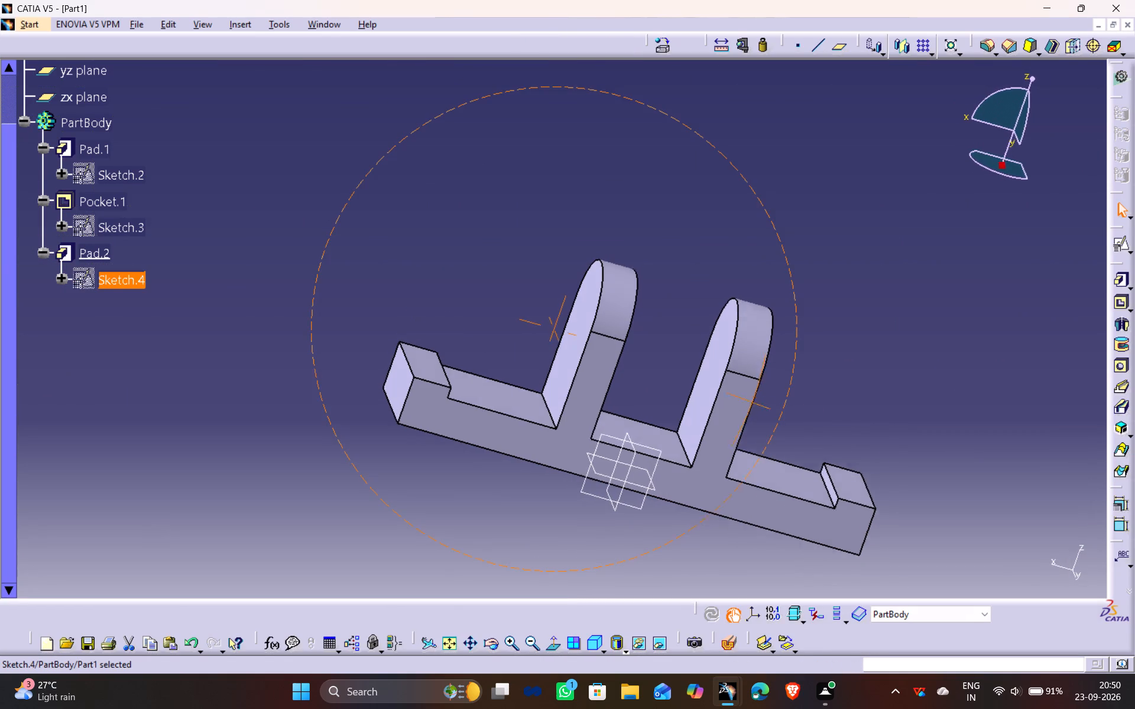
left_click_drag(884, 447, 802, 369)
middle_click_drag(884, 447, 802, 369)
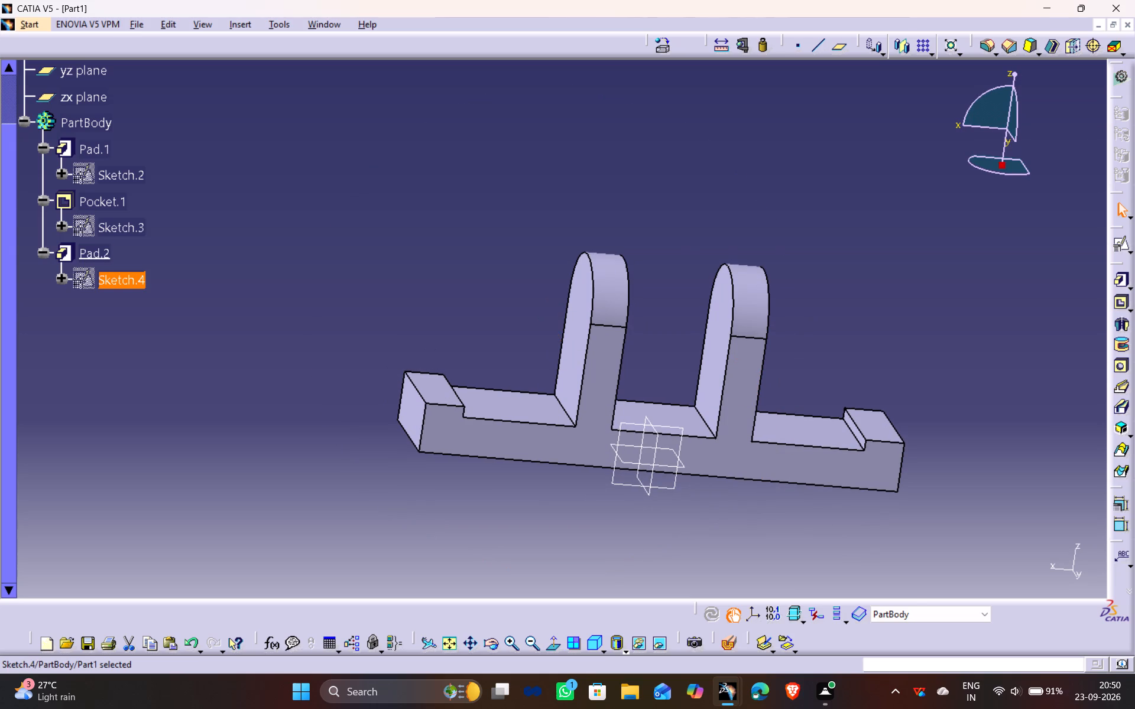
middle_click_drag(770, 551, 707, 477)
left_click_drag(770, 551, 707, 477)
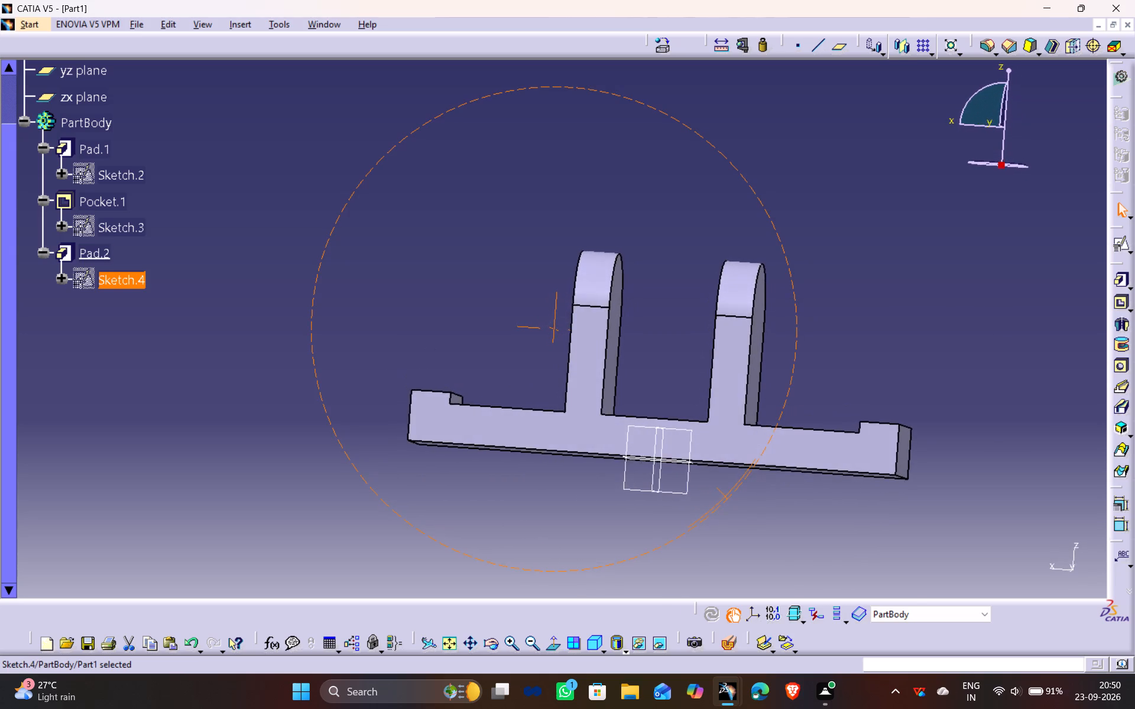
left_click_drag(707, 477, 719, 479)
middle_click_drag(707, 477, 719, 479)
middle_click_drag(631, 354, 635, 360)
left_click_drag(631, 355, 635, 360)
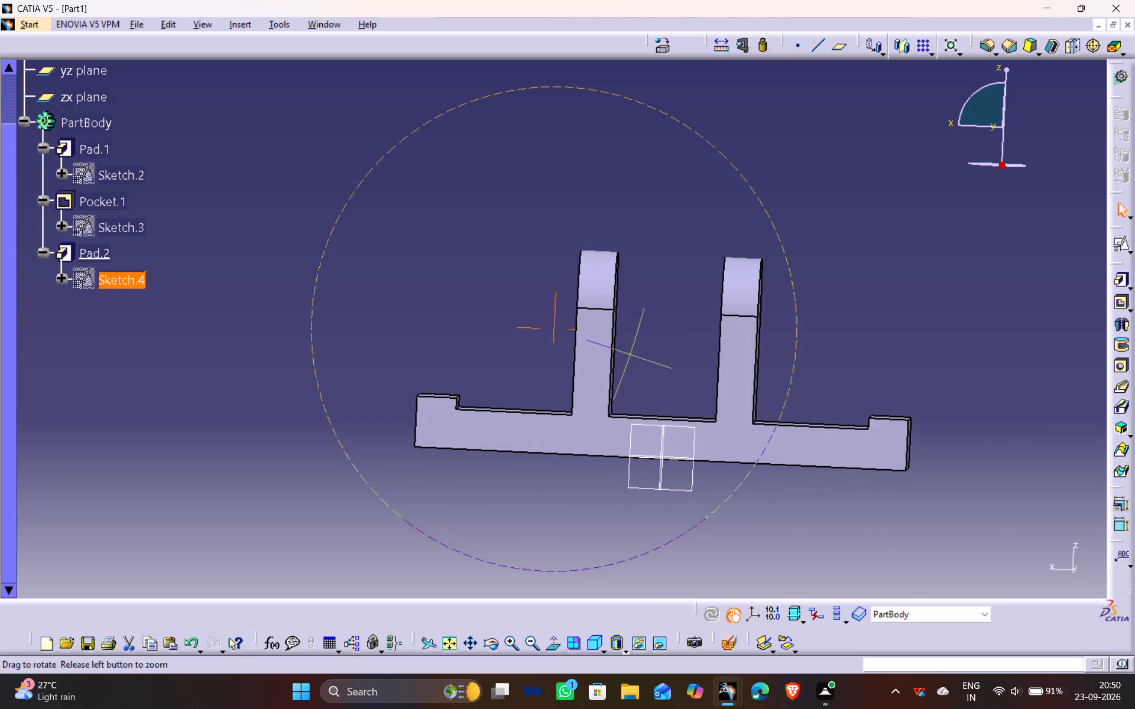
left_click_drag(635, 360, 685, 412)
middle_click_drag(635, 360, 685, 413)
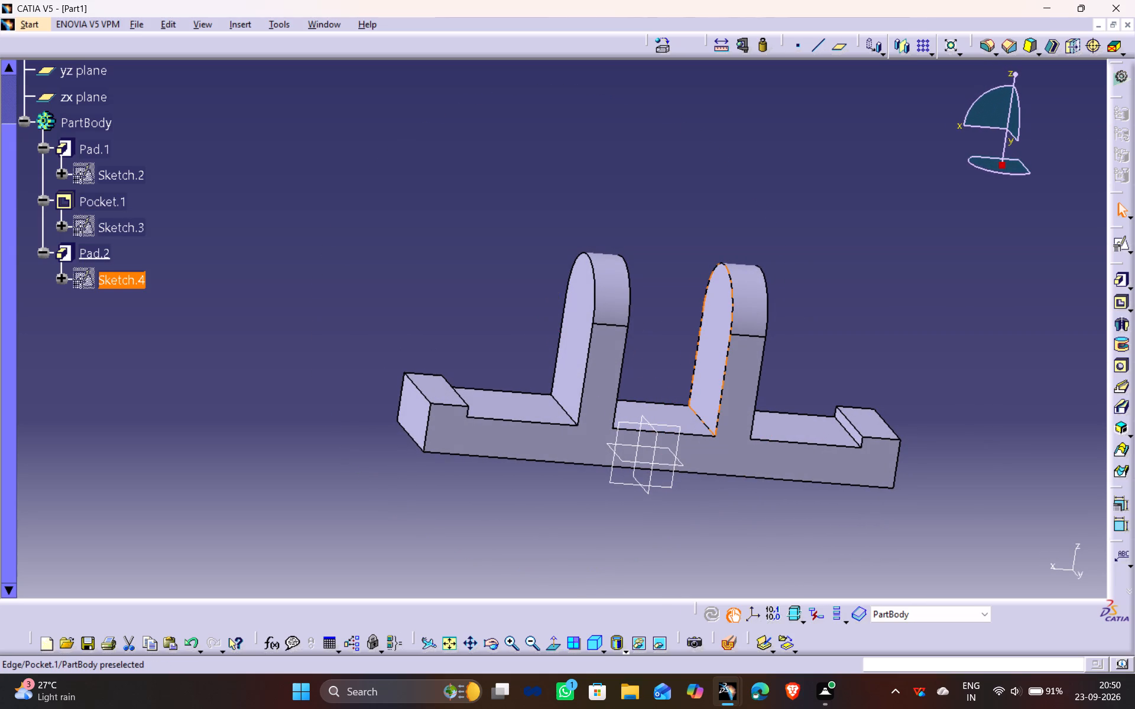
Create a positioned sketch on the yz plane for the openings in the uprights.
left_click(645, 417)
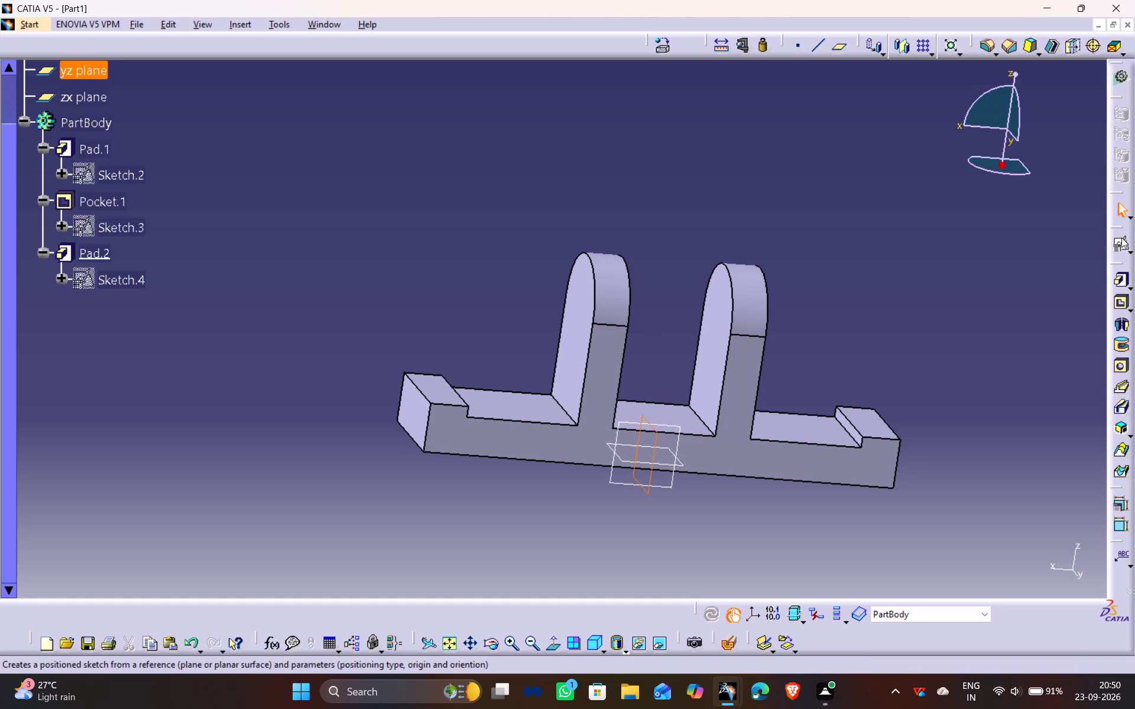
left_click(1119, 242)
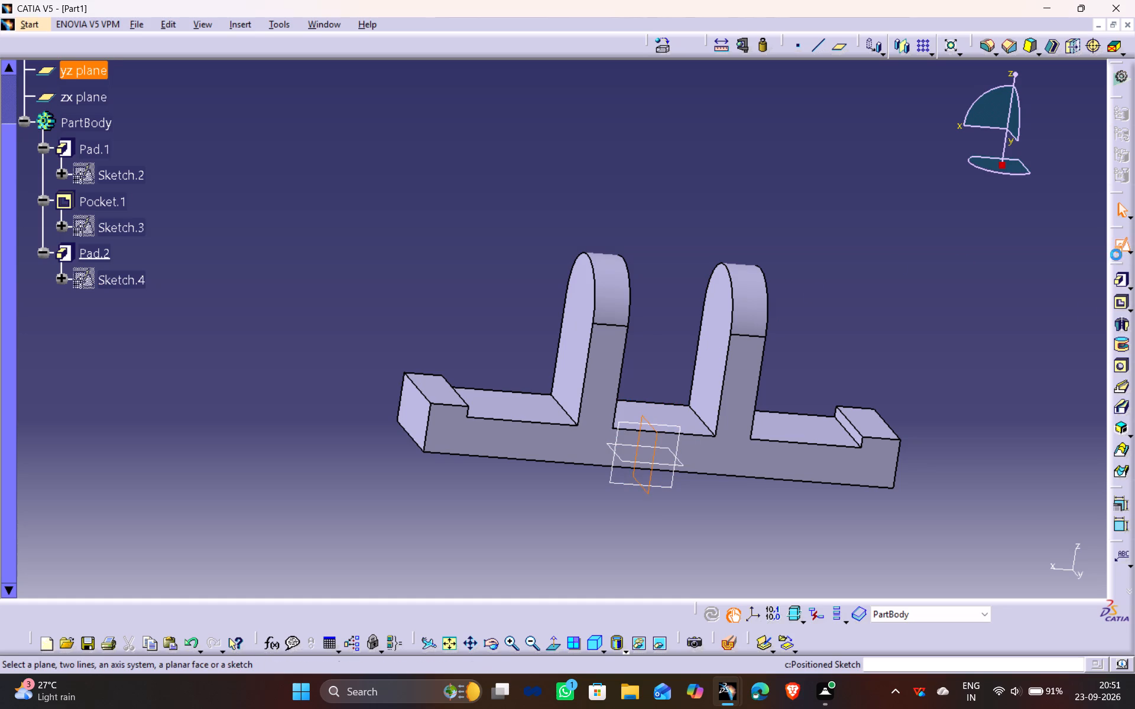
left_click(1000, 572)
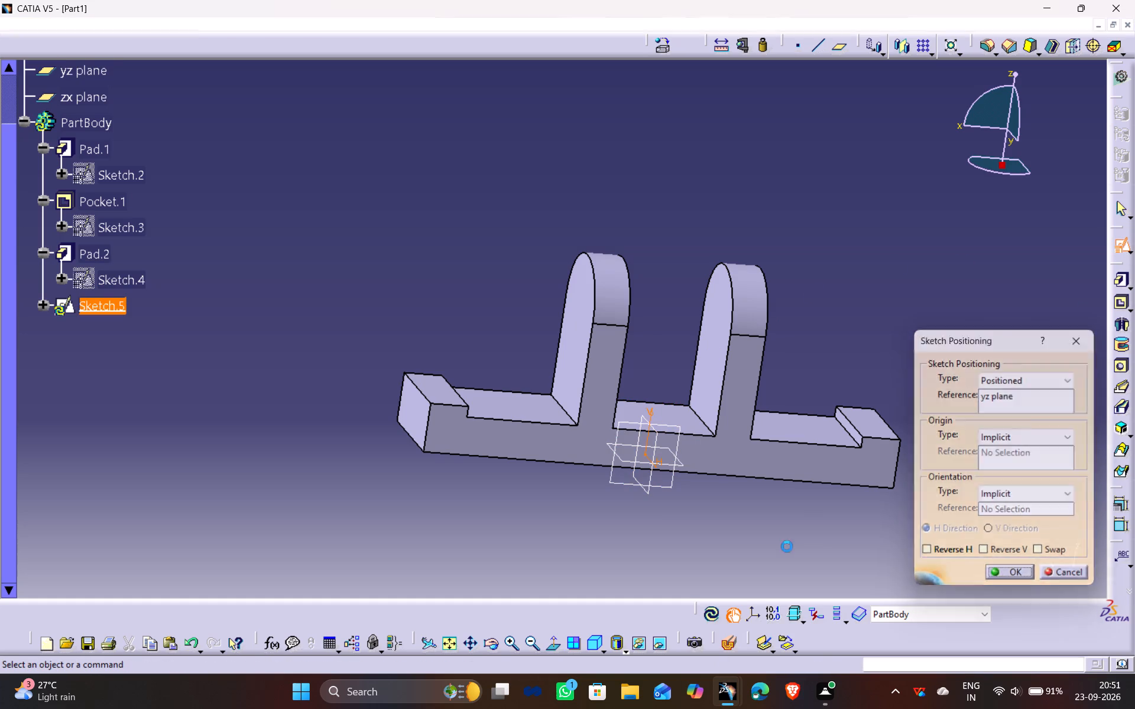
middle_click_drag(823, 344, 578, 475)
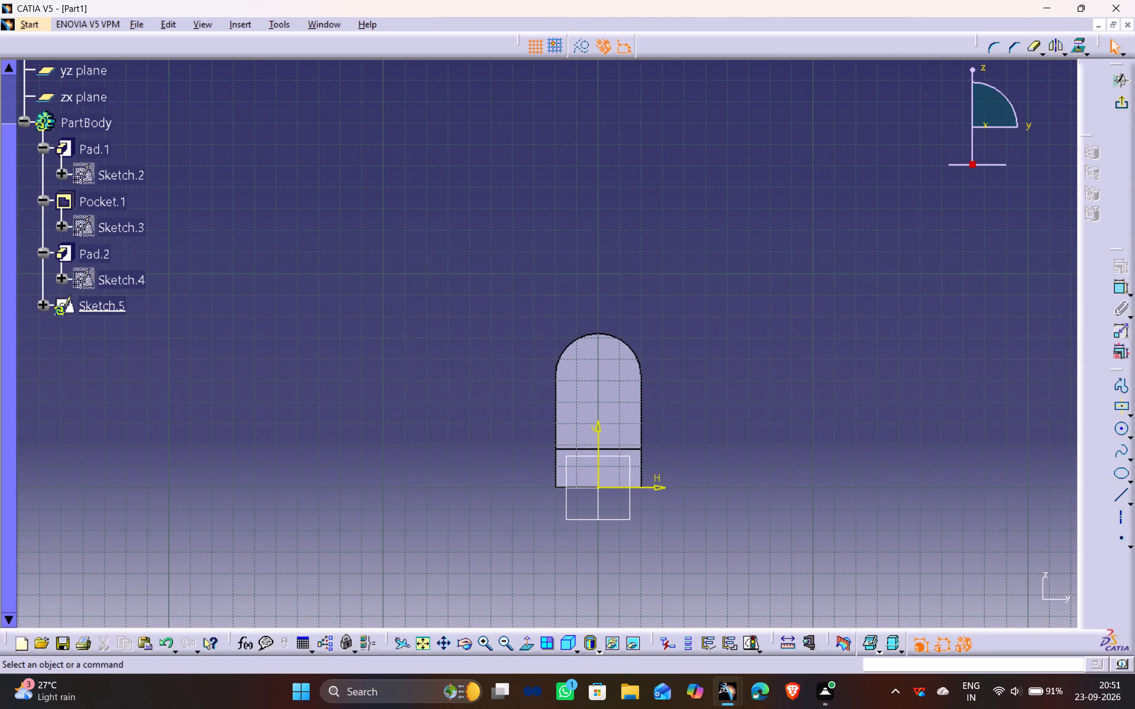
middle_click_drag(633, 593, 634, 485, "ctrl")
middle_click_drag(813, 511, 674, 375)
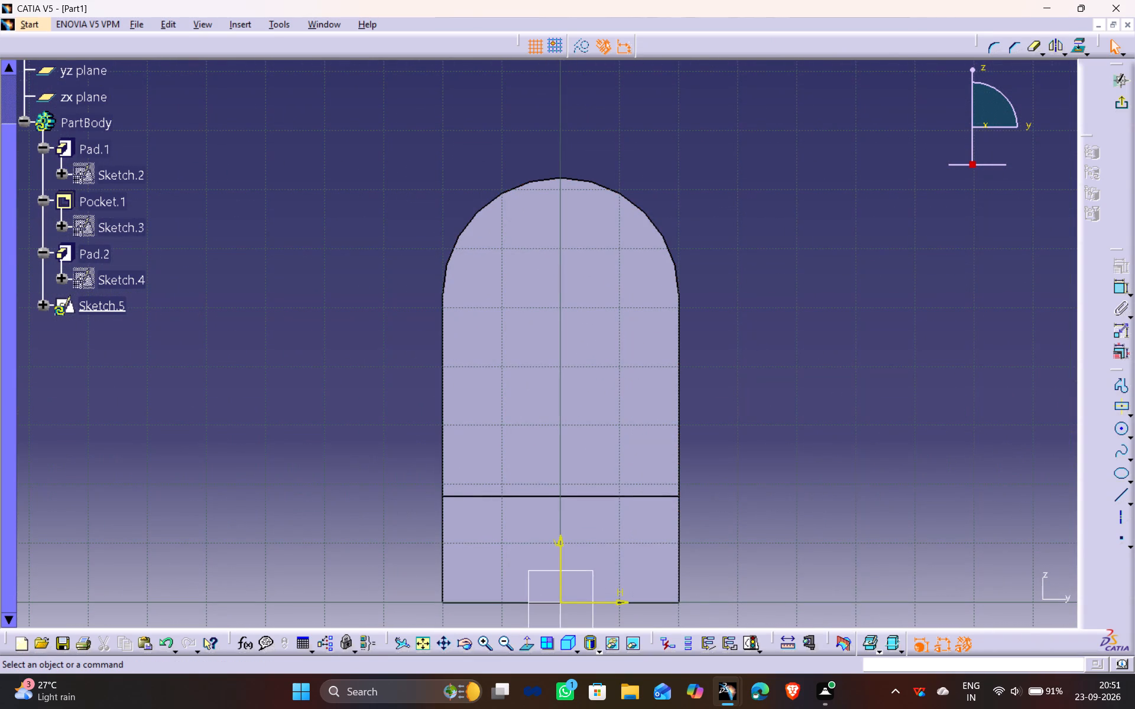
middle_click_drag(706, 332, 715, 352, "ctrl")
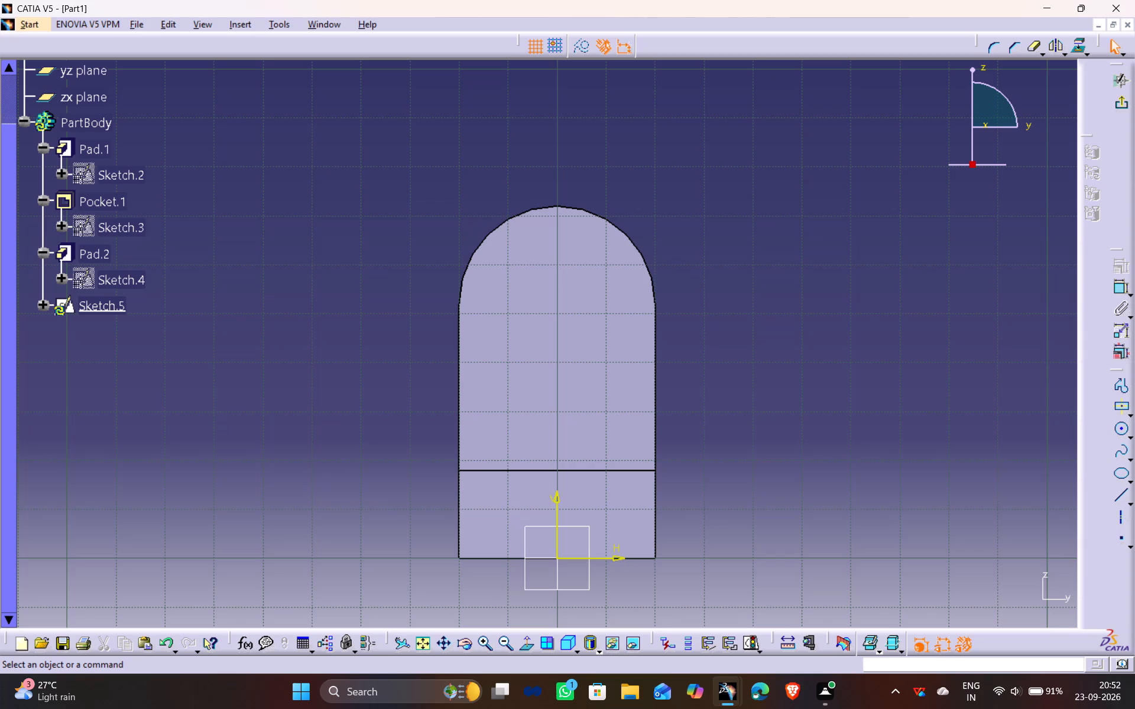
Sketch a circle of about 8.6 mm radius inside the upright's outline and make it concentric with the rounded top edge.
left_click(1119, 429)
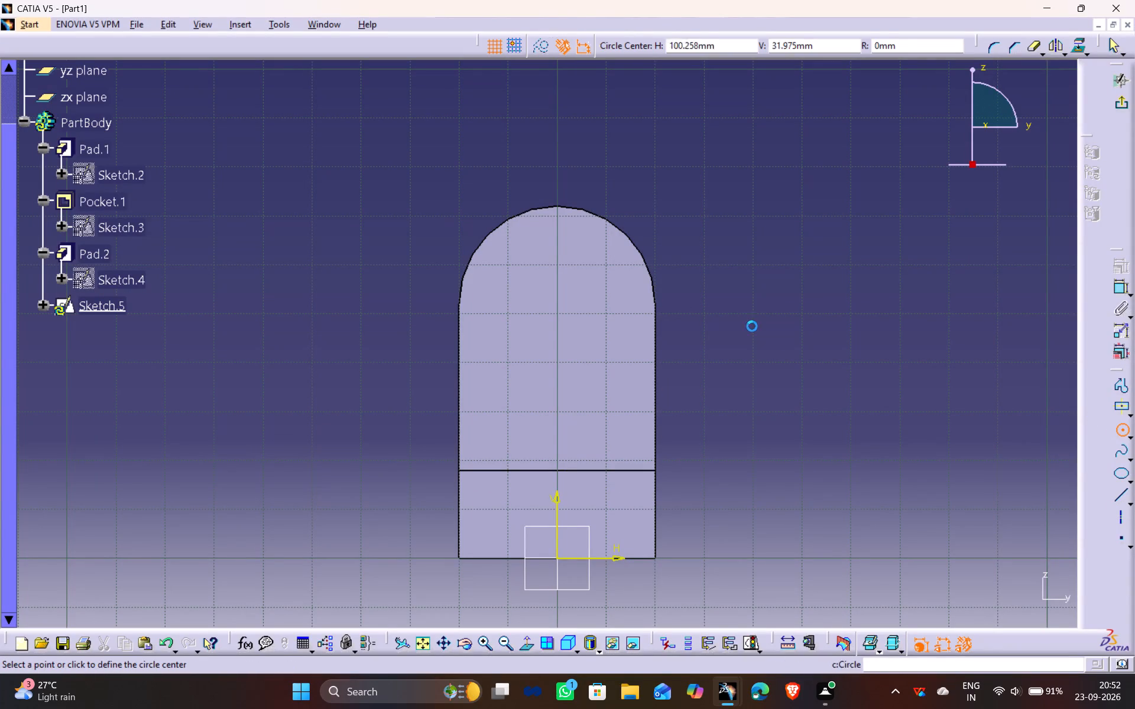
left_click(556, 316)
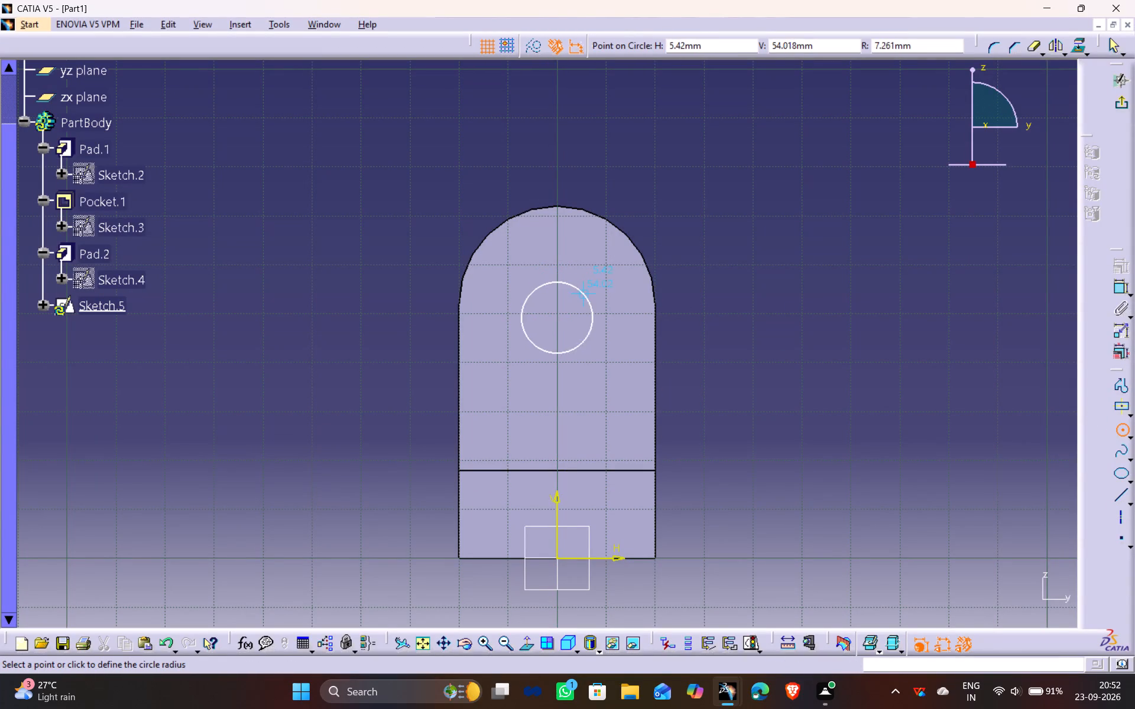
left_click(589, 291)
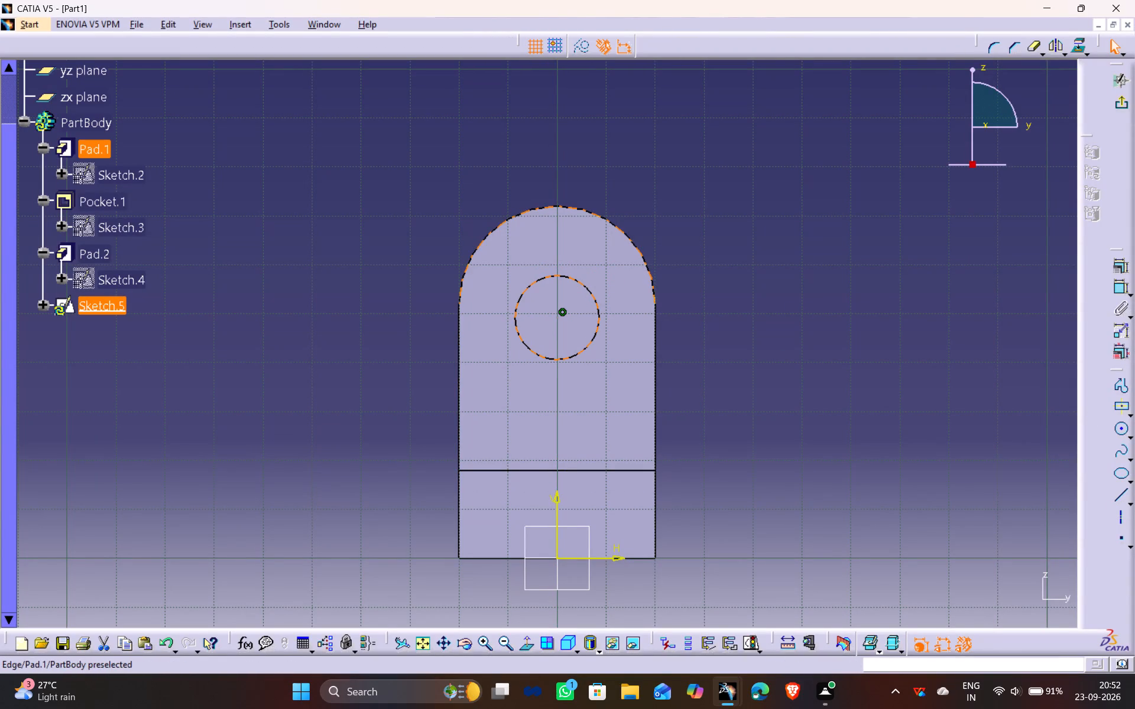
left_click(638, 248, "ctrl")
left_click(1117, 265)
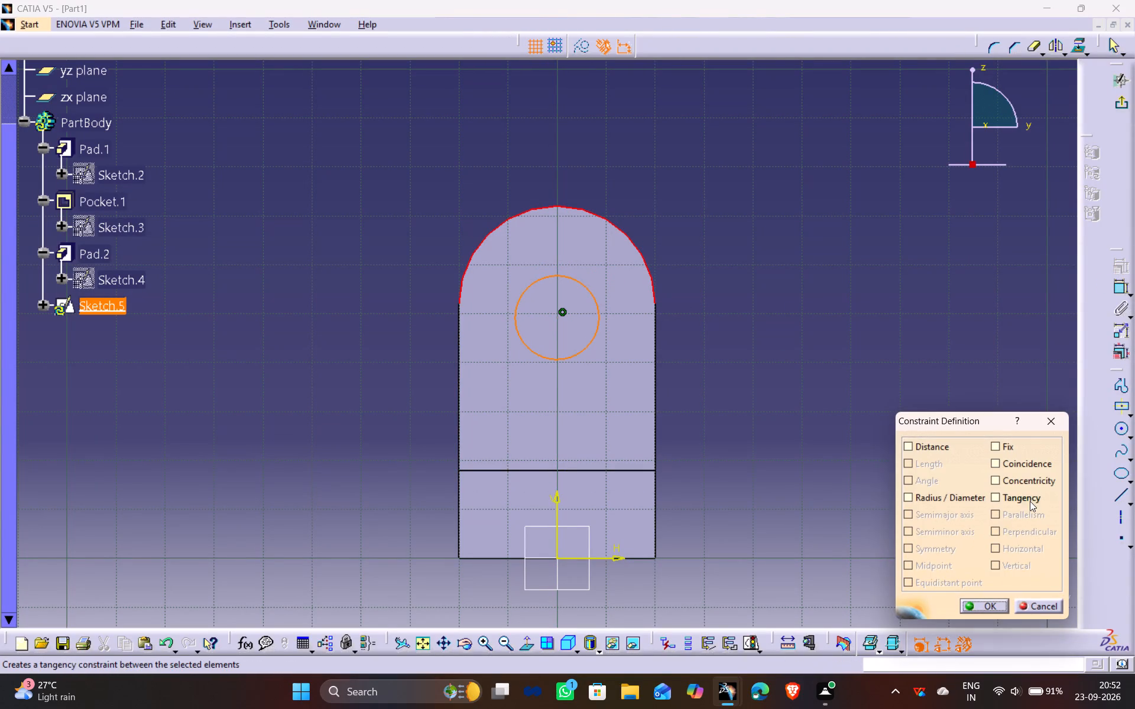
left_click(1033, 484)
left_click(992, 607)
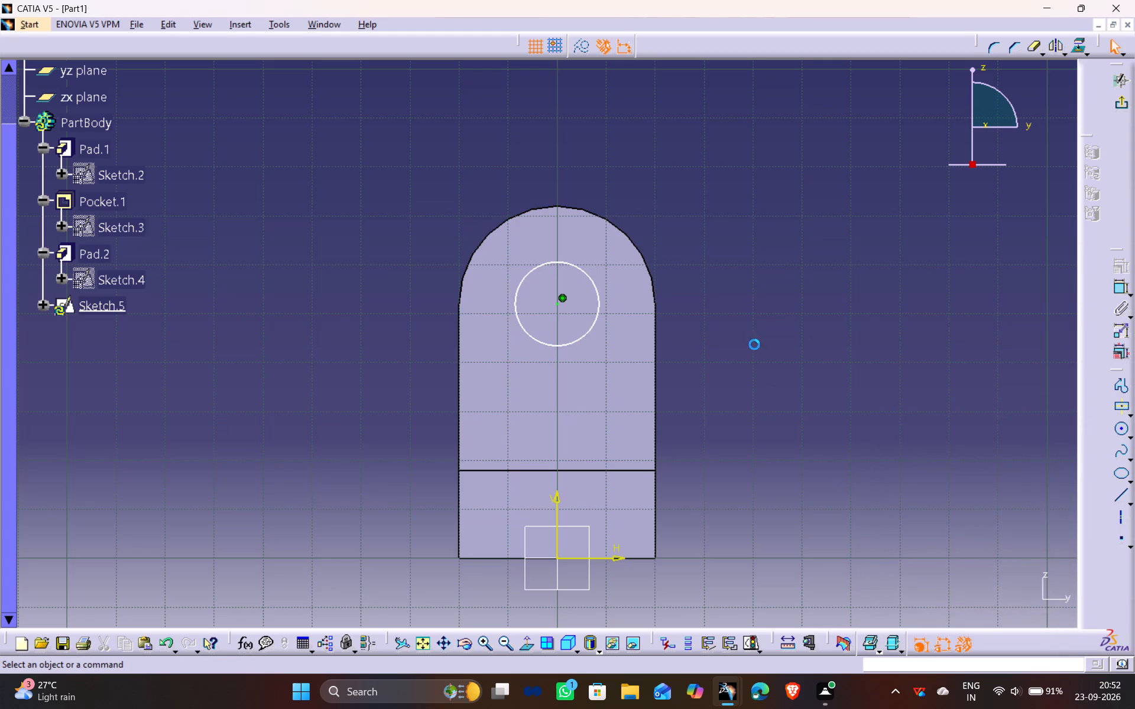
left_click(732, 274)
Dimension the circle's radius and set it to 10 mm.
double_click(599, 297)
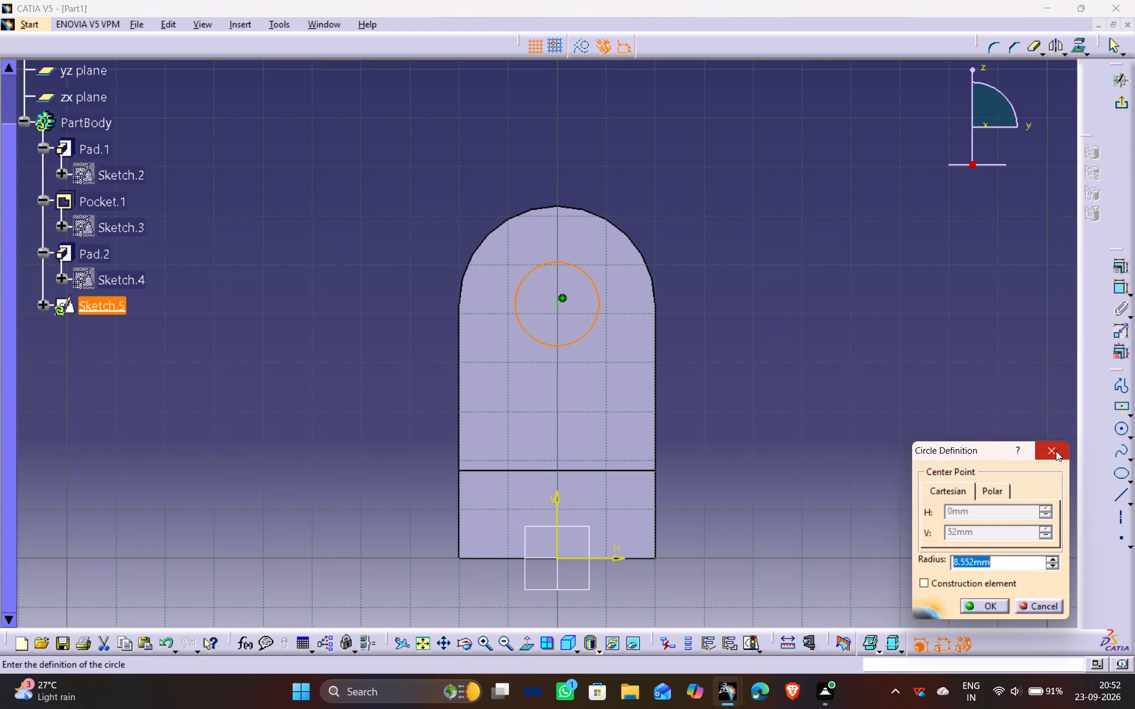
left_click(1056, 451)
left_click(1119, 291)
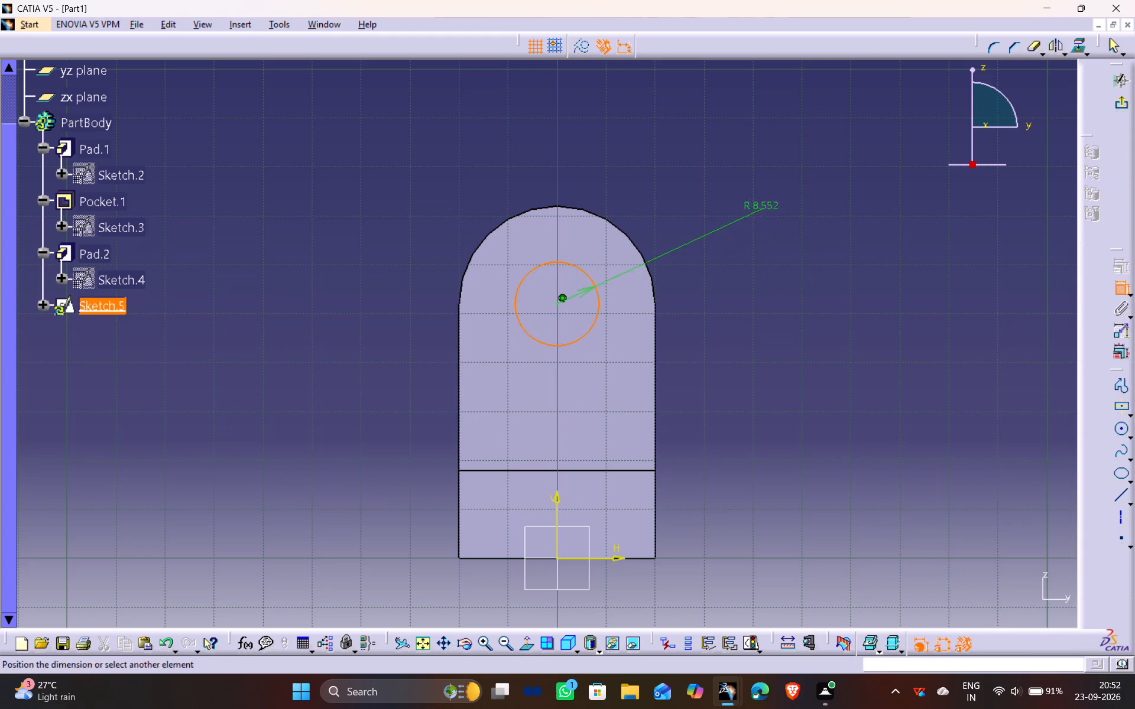
left_click(759, 204)
double_click(761, 199)
type("19")
key("BackSpace")
key("0")
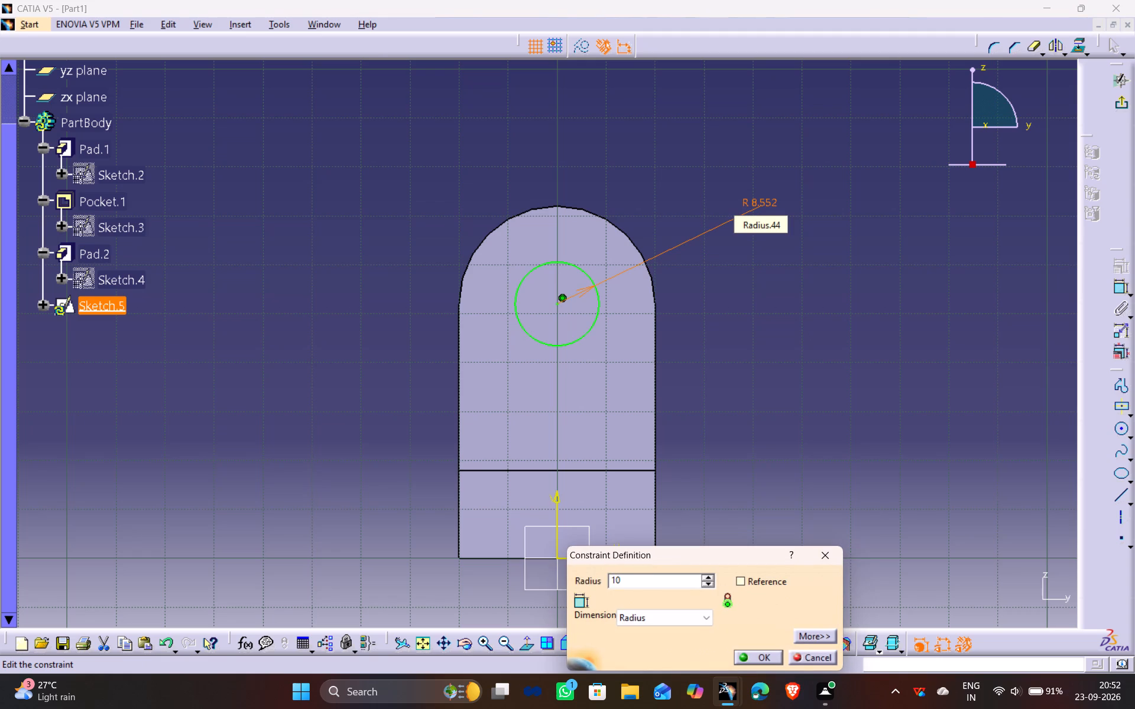
key("Return")
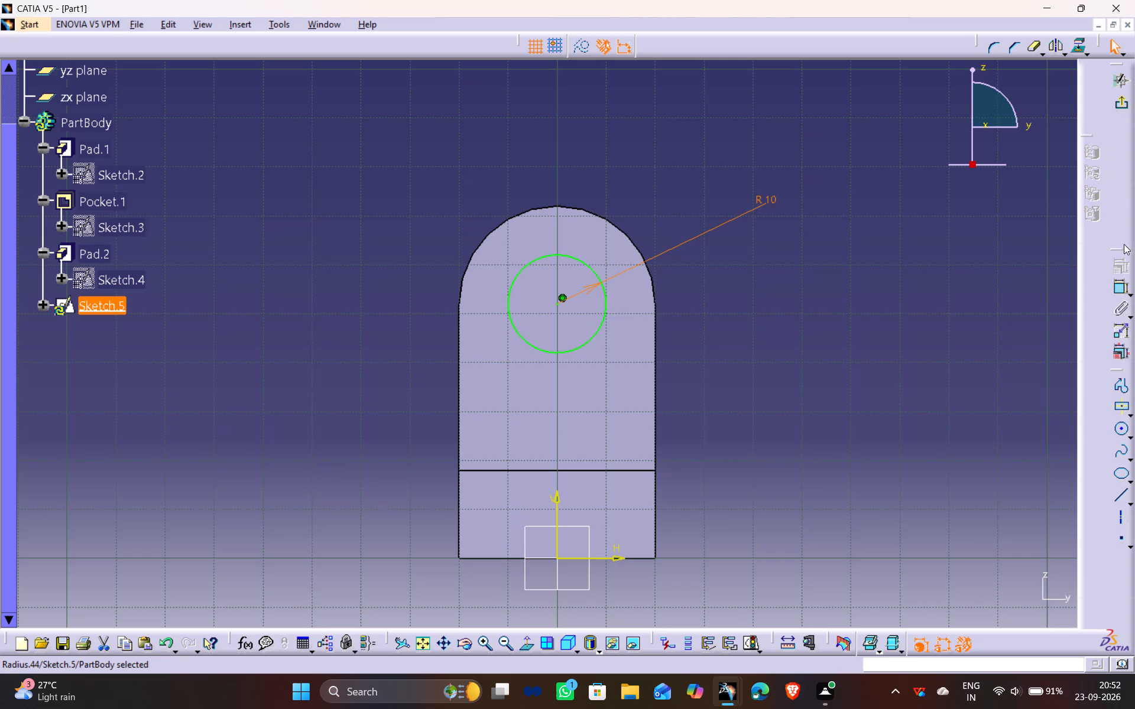
Sketch a smaller circle on the same centre and dimension its radius to 8 mm.
left_click(1123, 427)
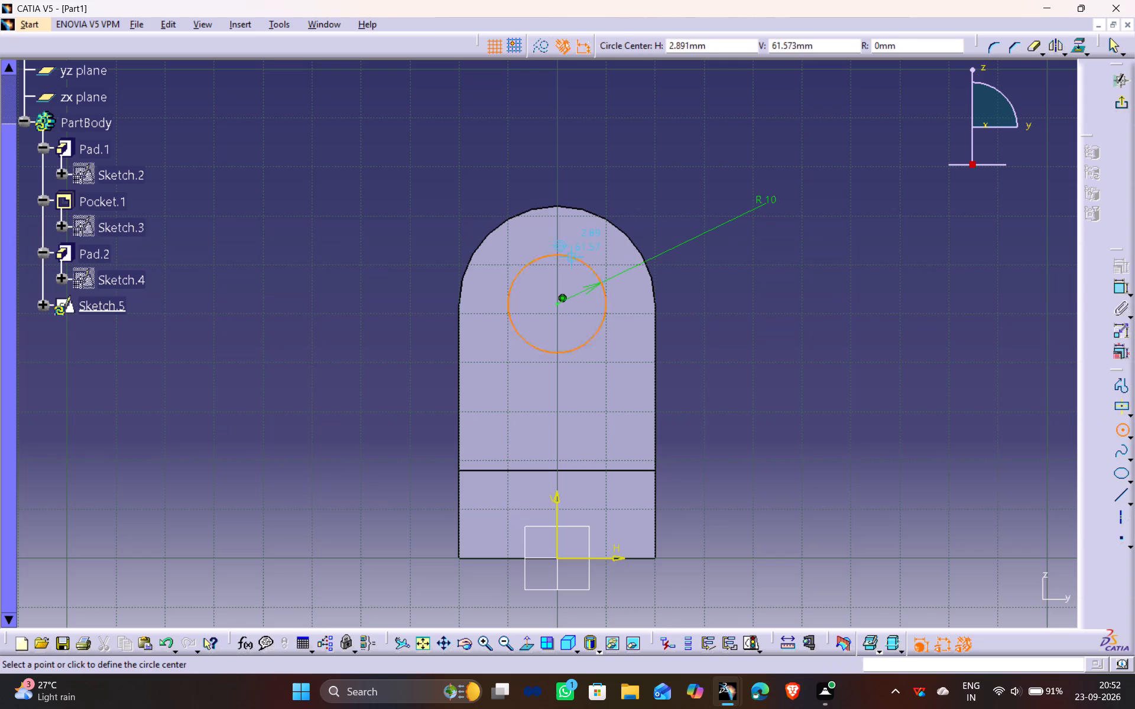
left_click(555, 305)
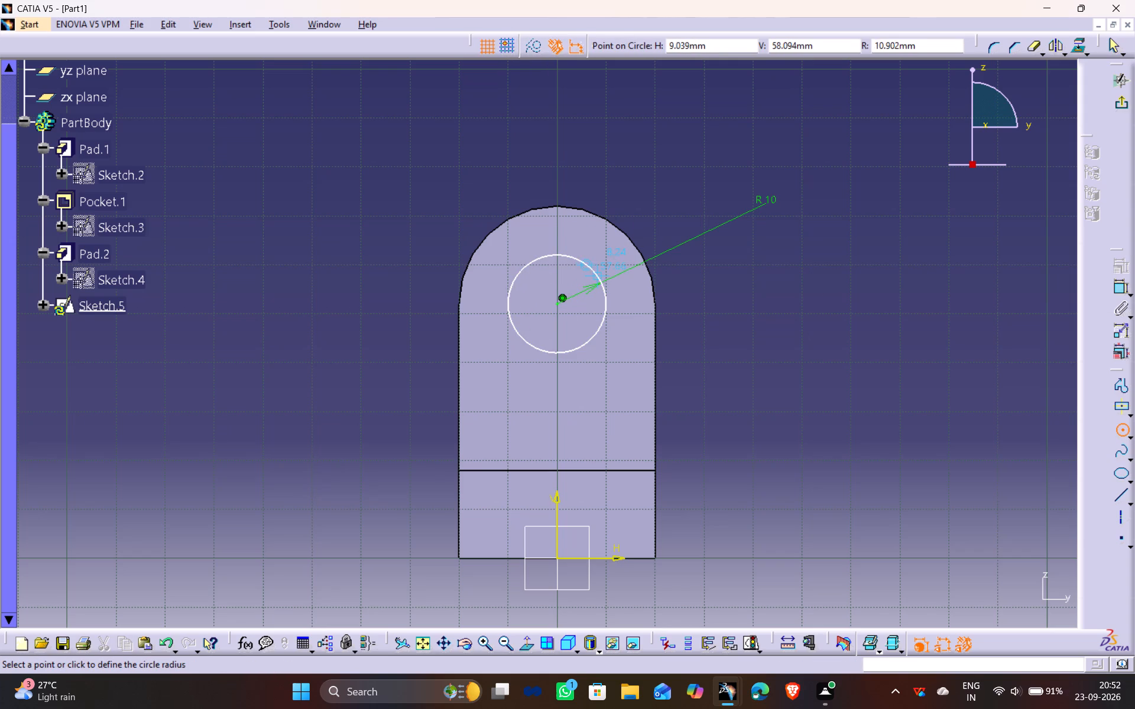
left_click(593, 284)
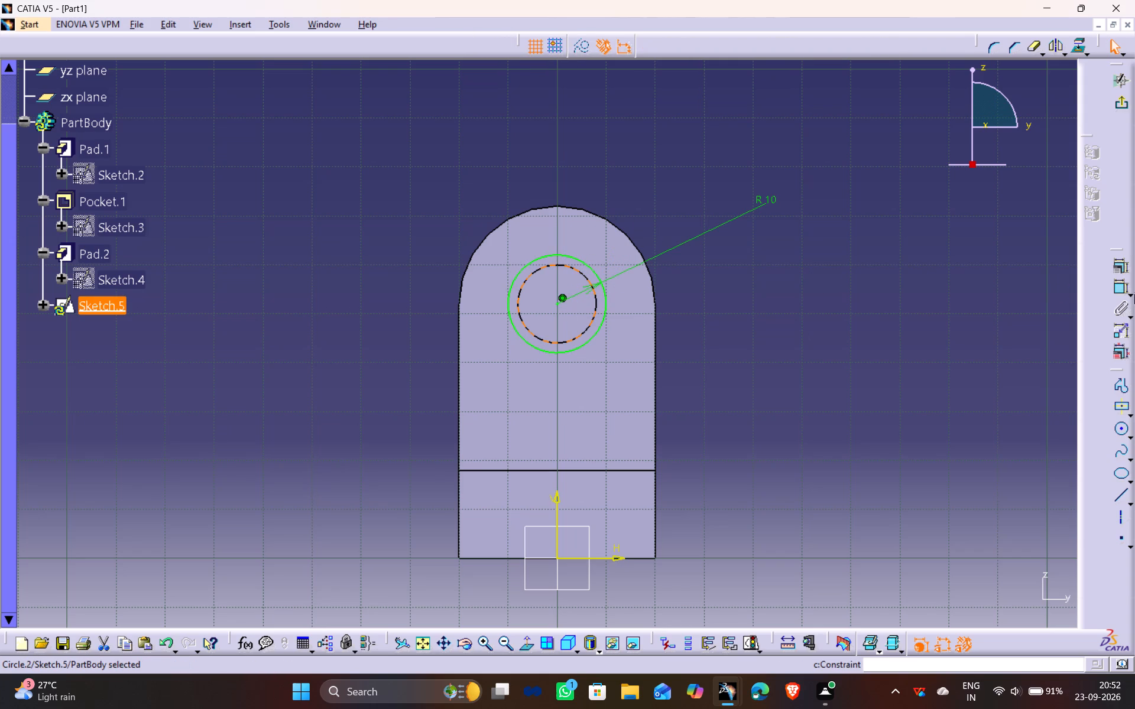
left_click(1120, 293)
left_click(756, 271)
double_click(759, 269)
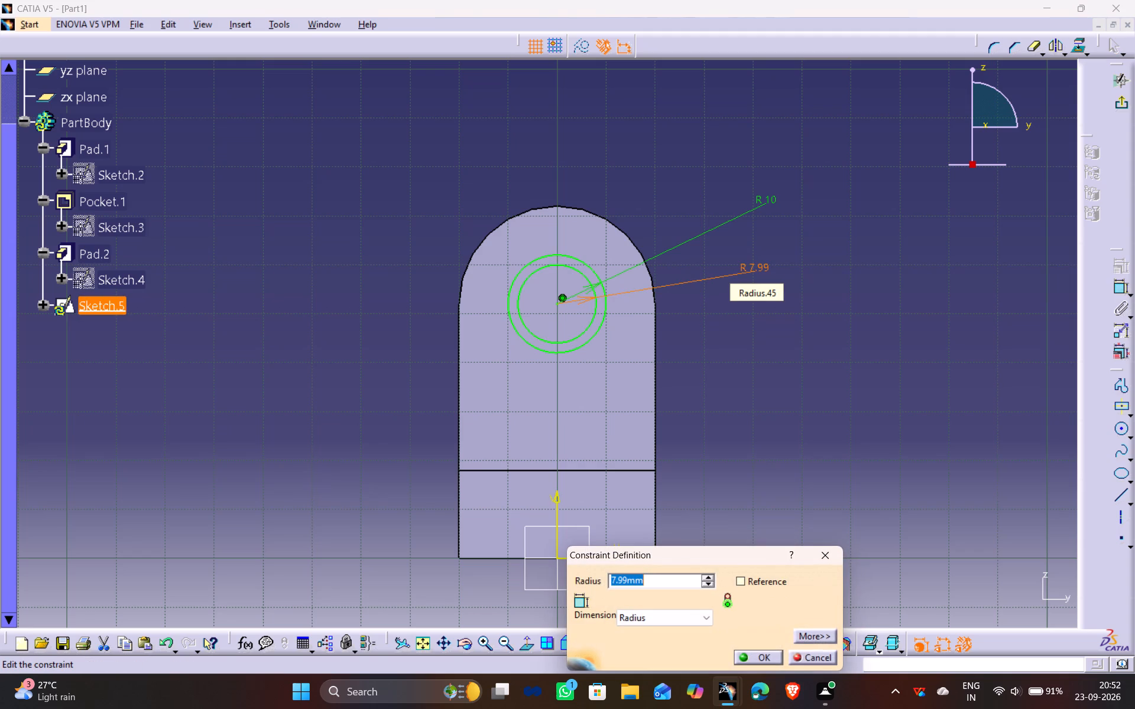
key("8")
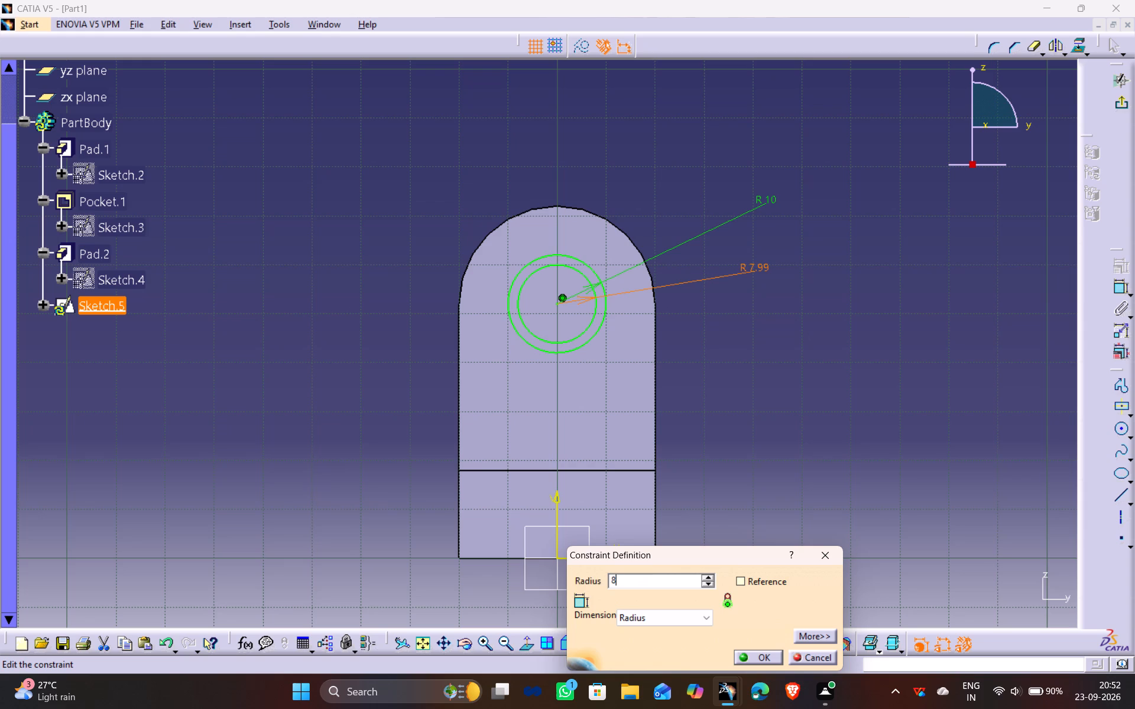
key("Return")
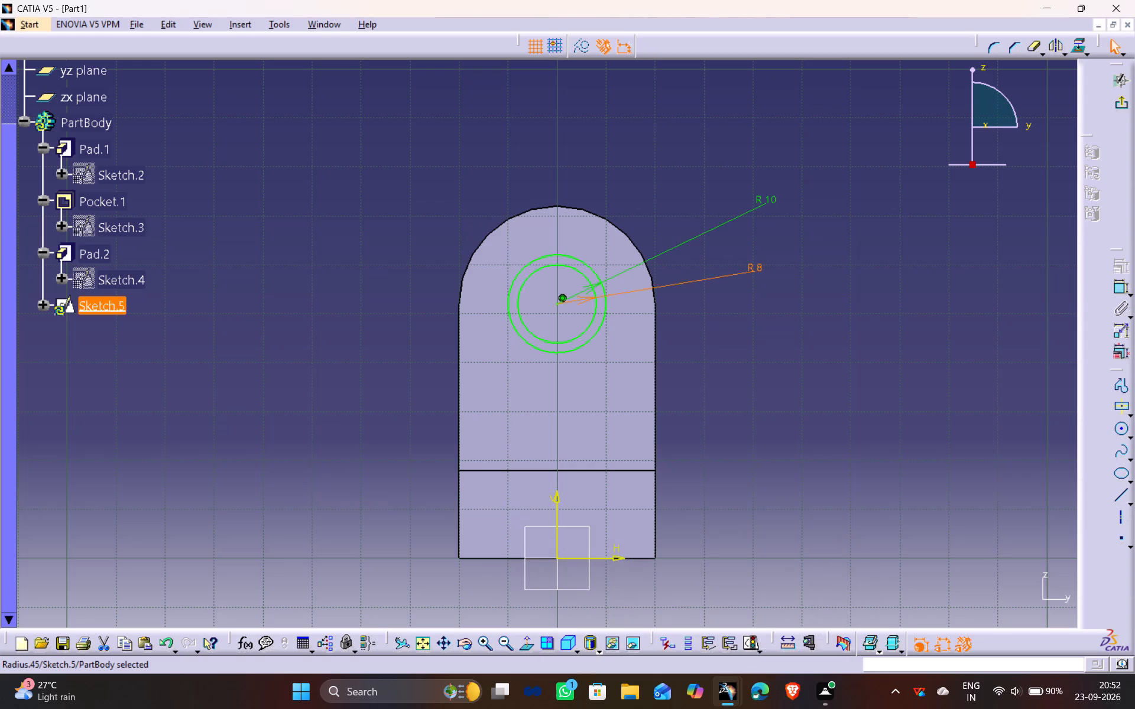
Set the outer circle's radius to 12 mm and exit the sketch.
double_click(771, 199)
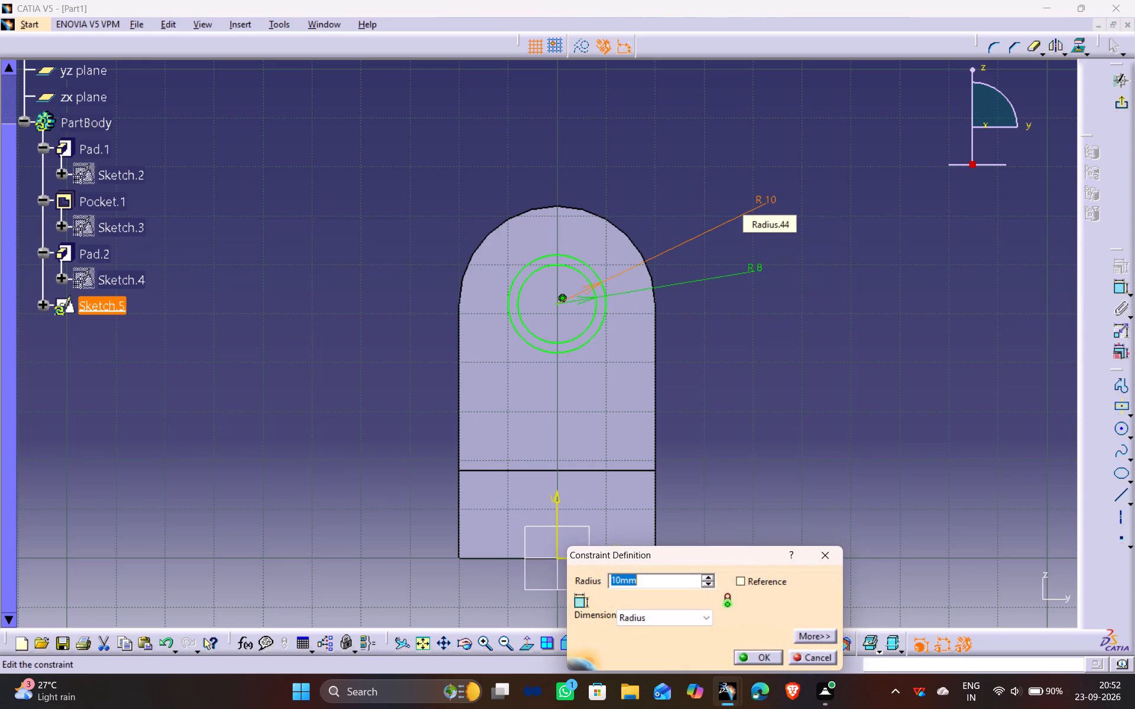
type("12")
key("Return")
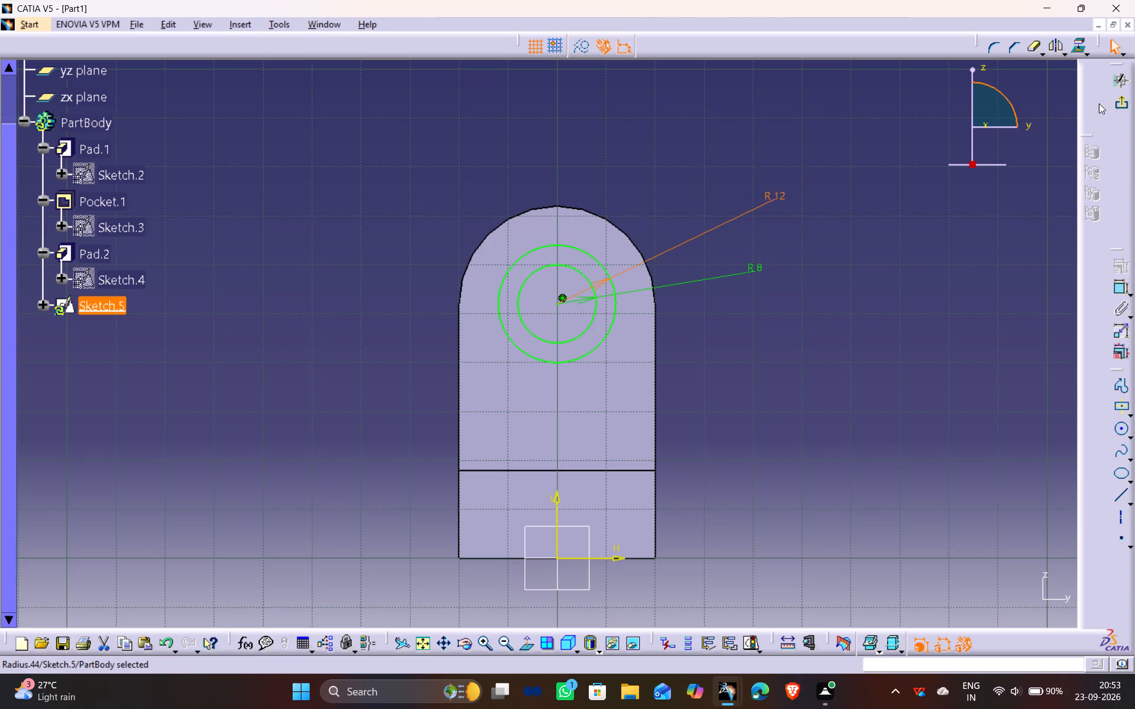
left_click(1122, 110)
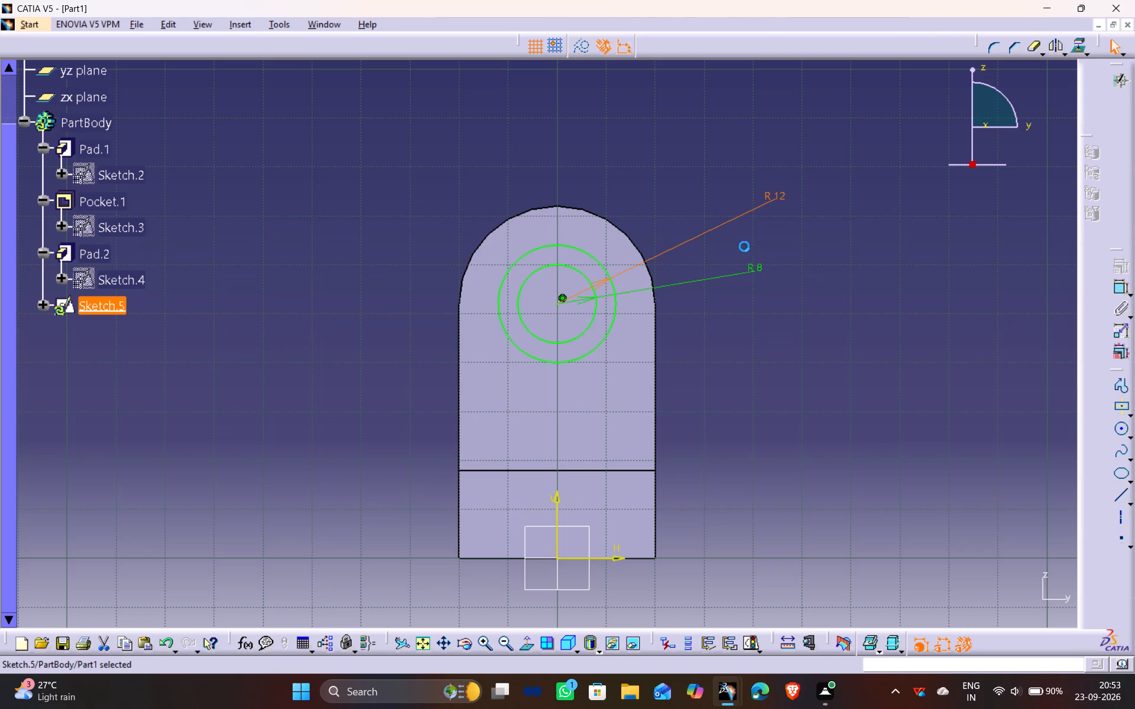
Start a pocket from the two-circle sketch between the uprights and turn on mirrored extent.
middle_click_drag(852, 229, 847, 228)
left_click_drag(852, 229, 847, 228)
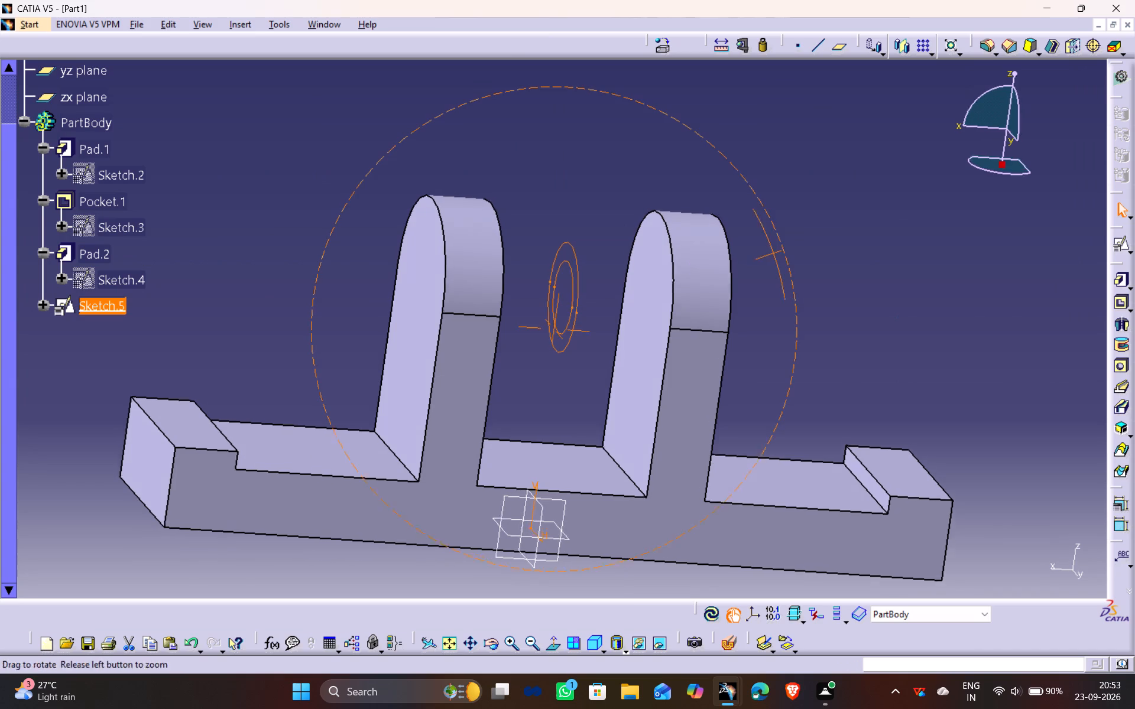
middle_click_drag(847, 228, 754, 222)
left_click_drag(847, 228, 754, 222)
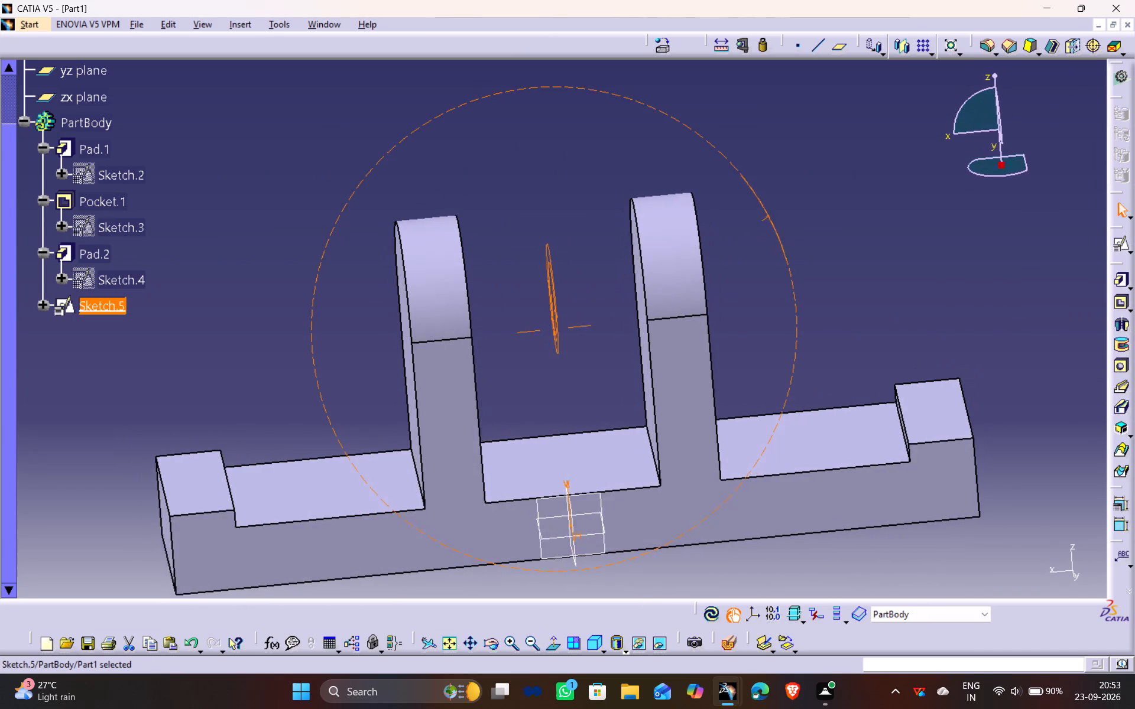
left_click_drag(754, 222, 754, 222)
middle_click_drag(754, 222, 756, 223)
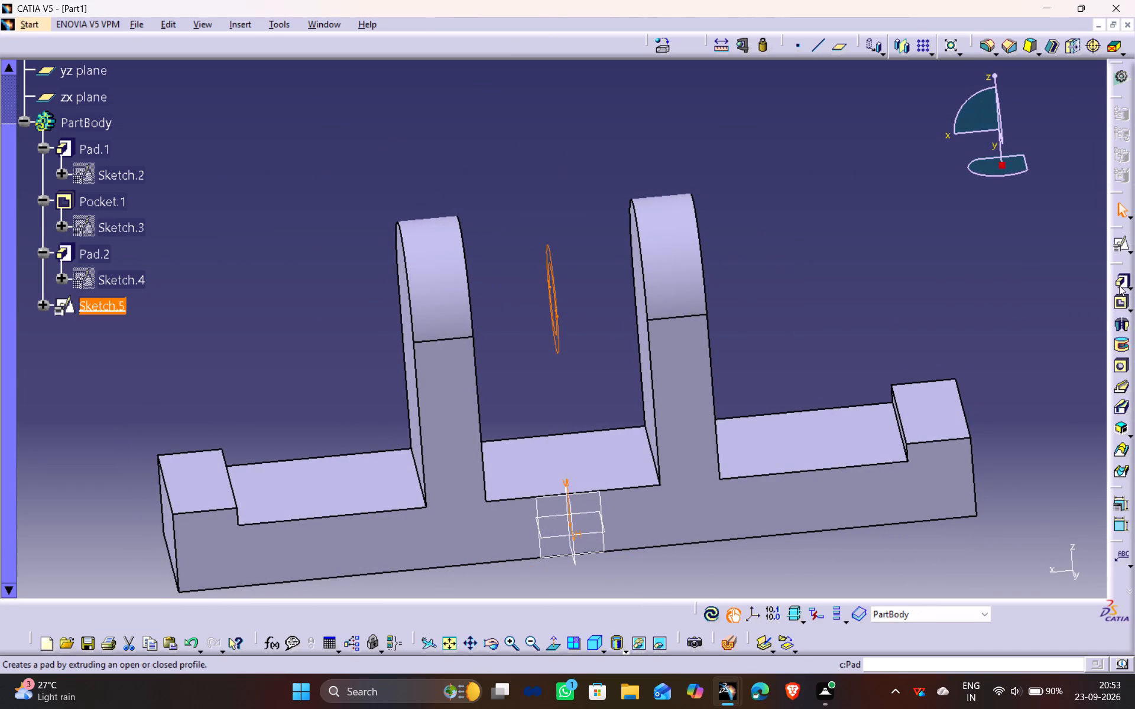
left_click(1121, 303)
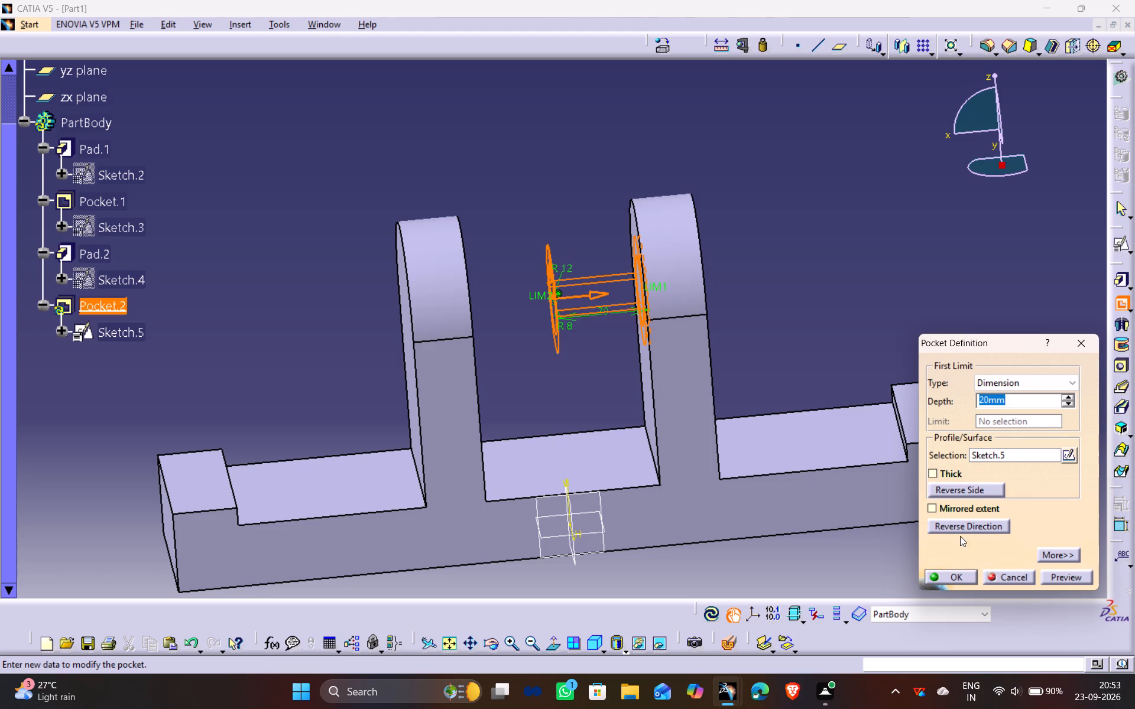
left_click(969, 508)
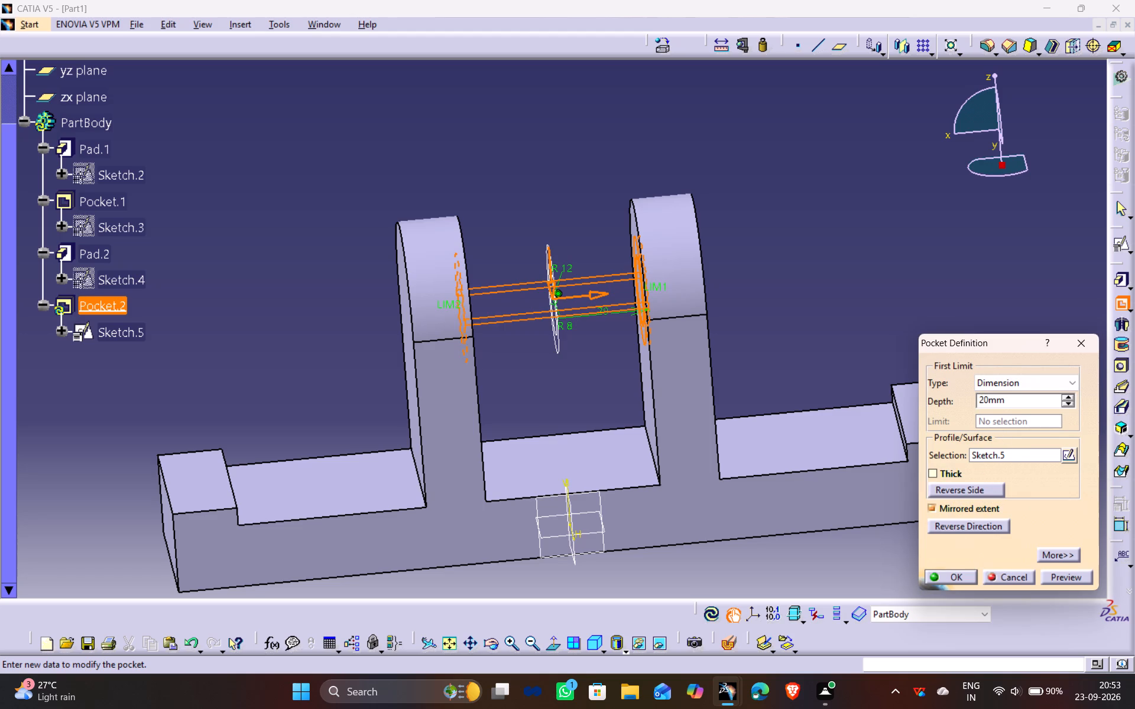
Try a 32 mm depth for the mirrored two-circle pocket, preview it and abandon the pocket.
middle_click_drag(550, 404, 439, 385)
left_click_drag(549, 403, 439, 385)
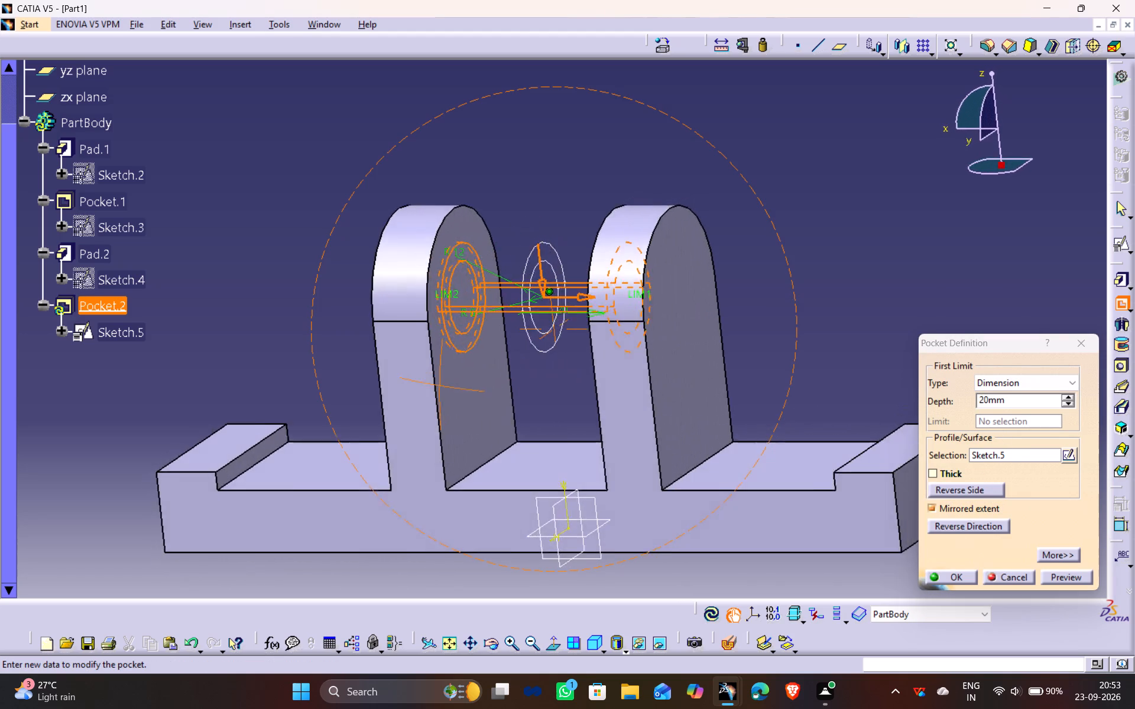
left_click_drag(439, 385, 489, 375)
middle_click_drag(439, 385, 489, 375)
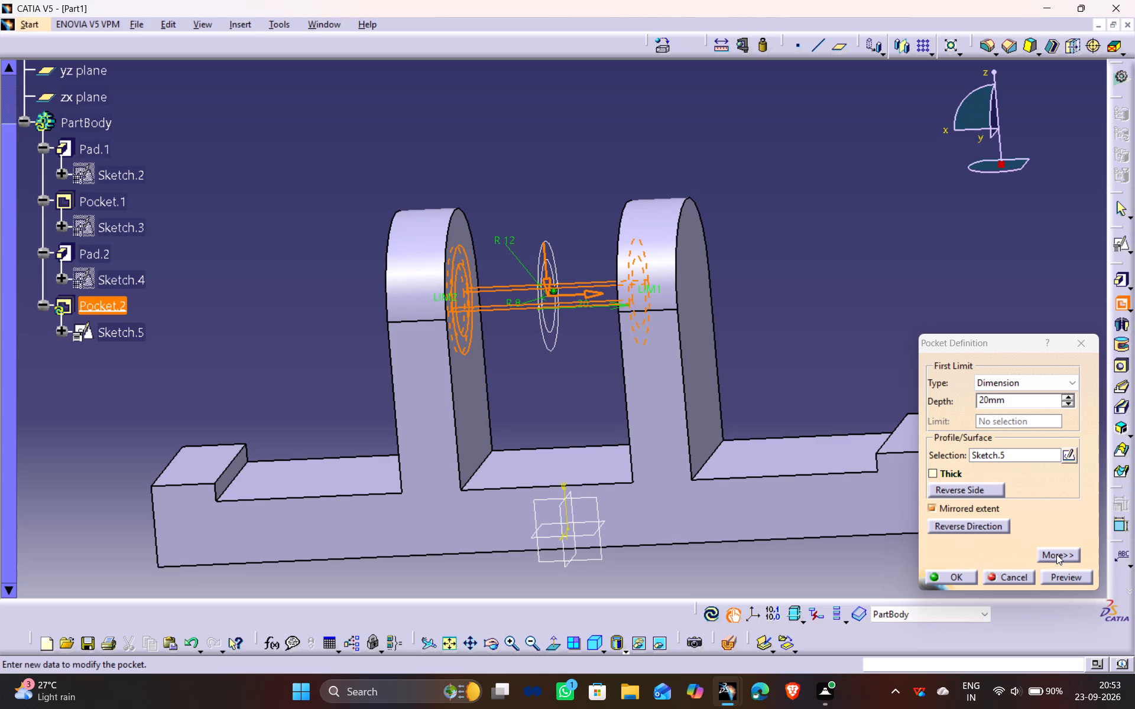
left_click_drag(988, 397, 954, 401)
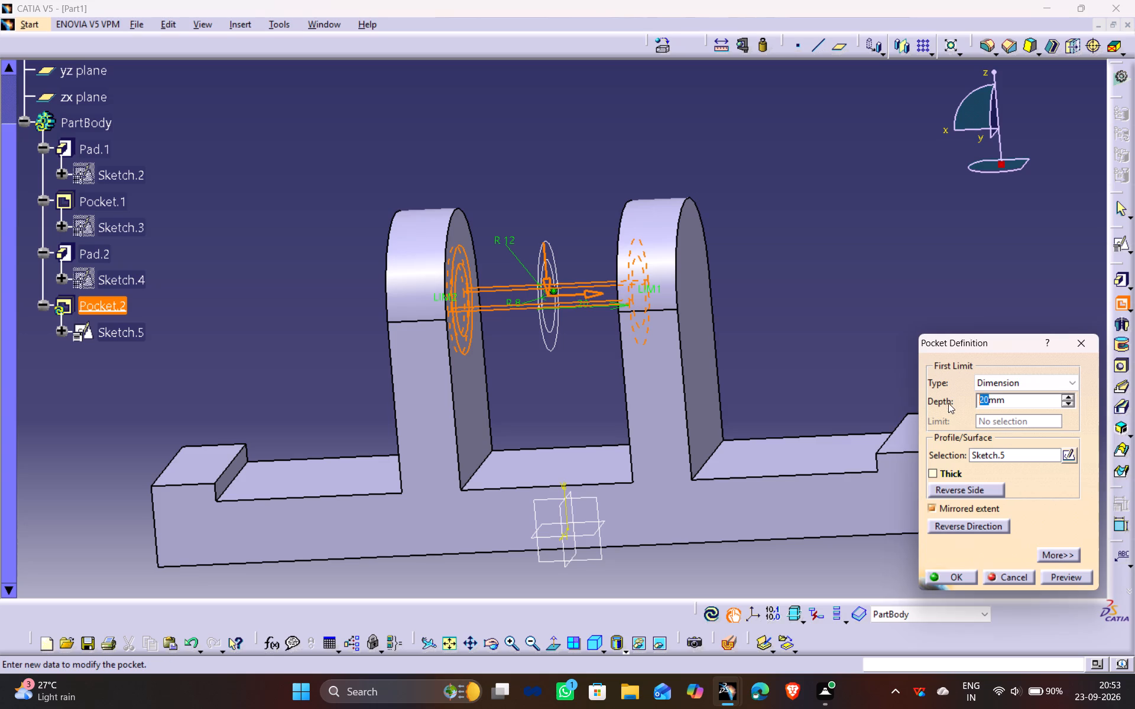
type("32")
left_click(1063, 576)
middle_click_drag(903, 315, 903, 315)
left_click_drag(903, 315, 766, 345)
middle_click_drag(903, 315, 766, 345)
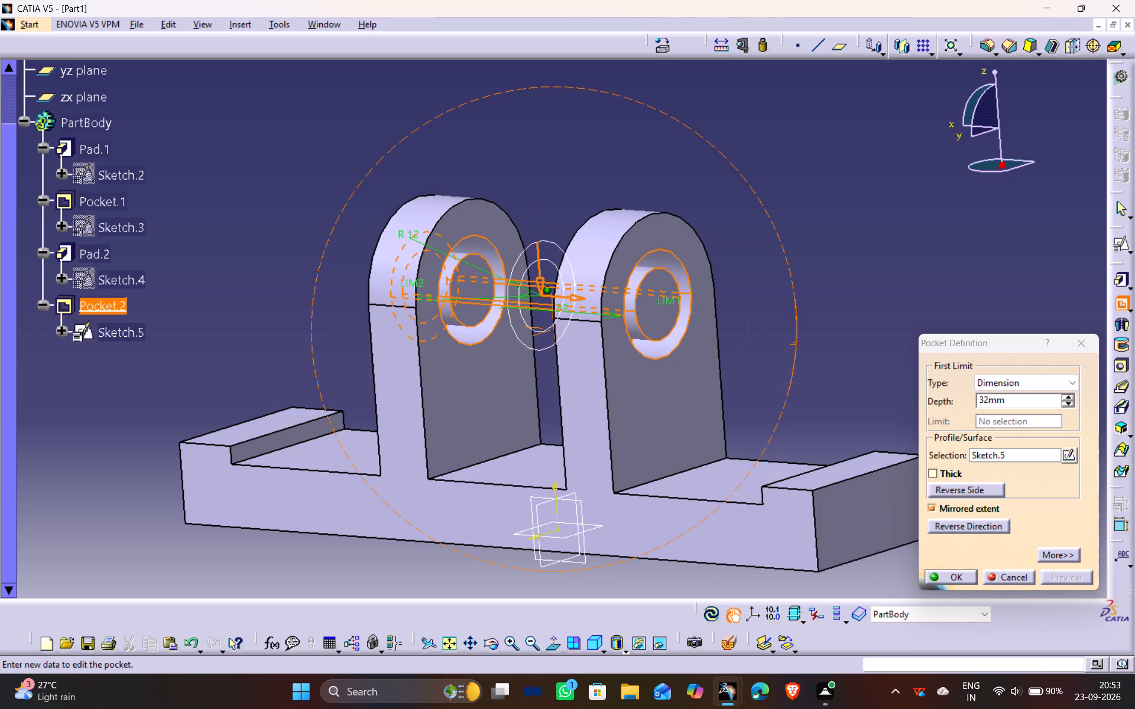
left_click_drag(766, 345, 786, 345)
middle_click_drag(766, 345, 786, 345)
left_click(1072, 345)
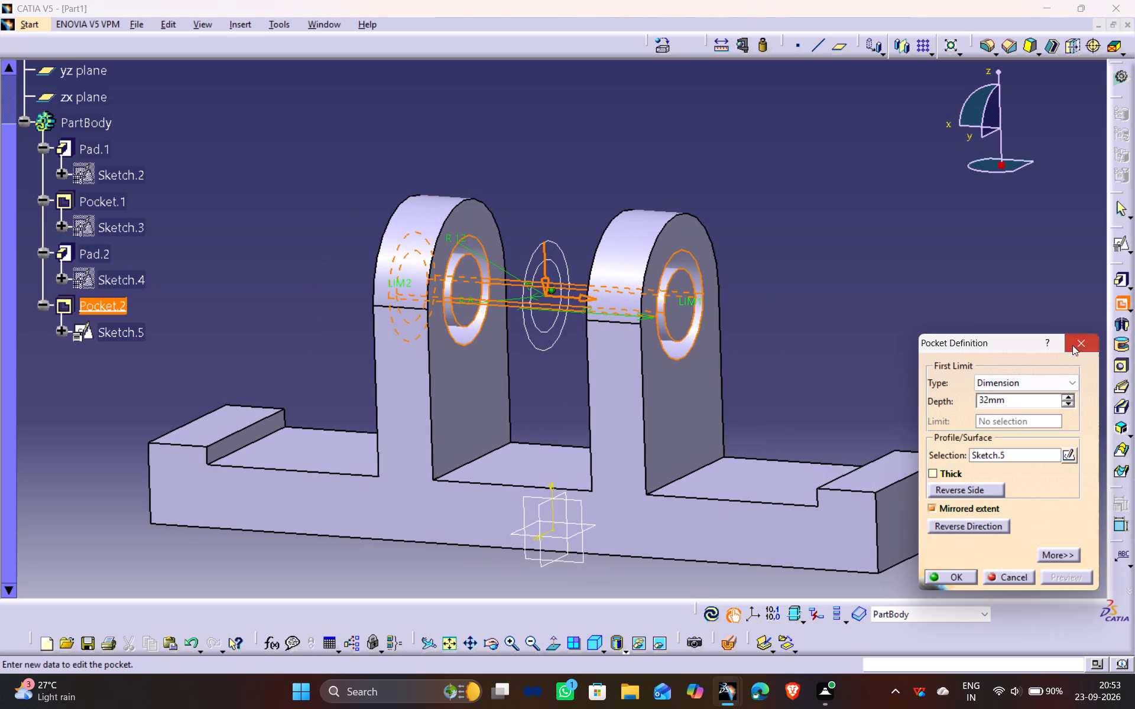
Pad the two-circle sketch between the uprights by 32 mm with mirrored extent.
left_click(1124, 281)
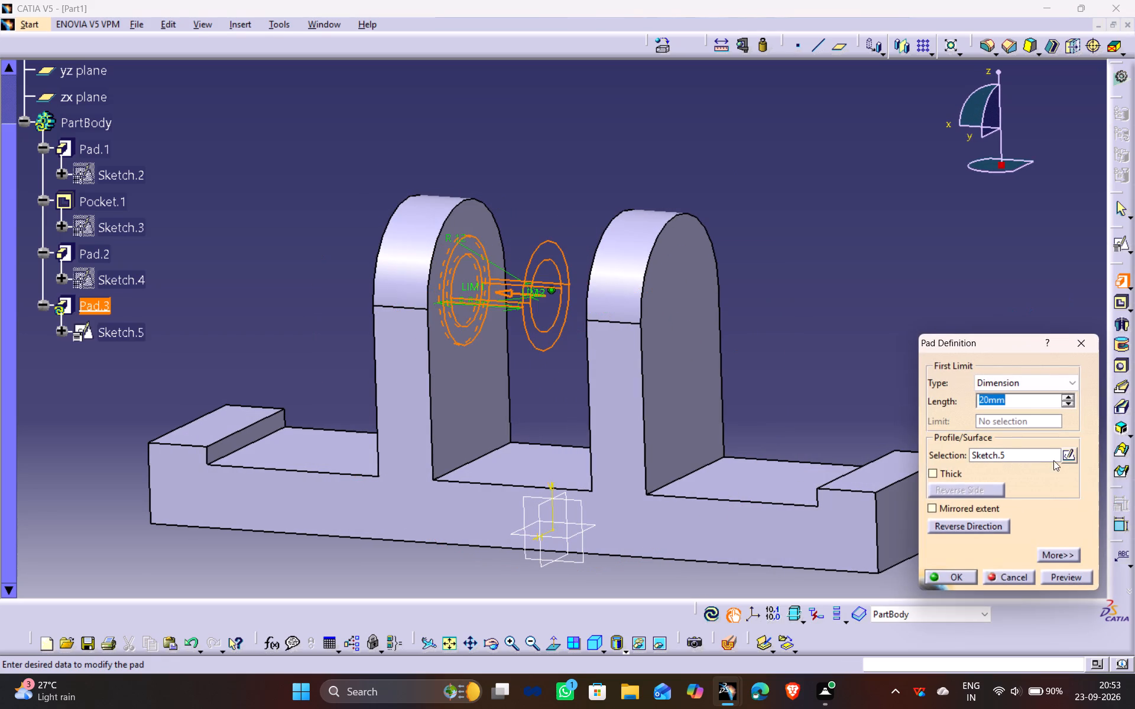
left_click(965, 503)
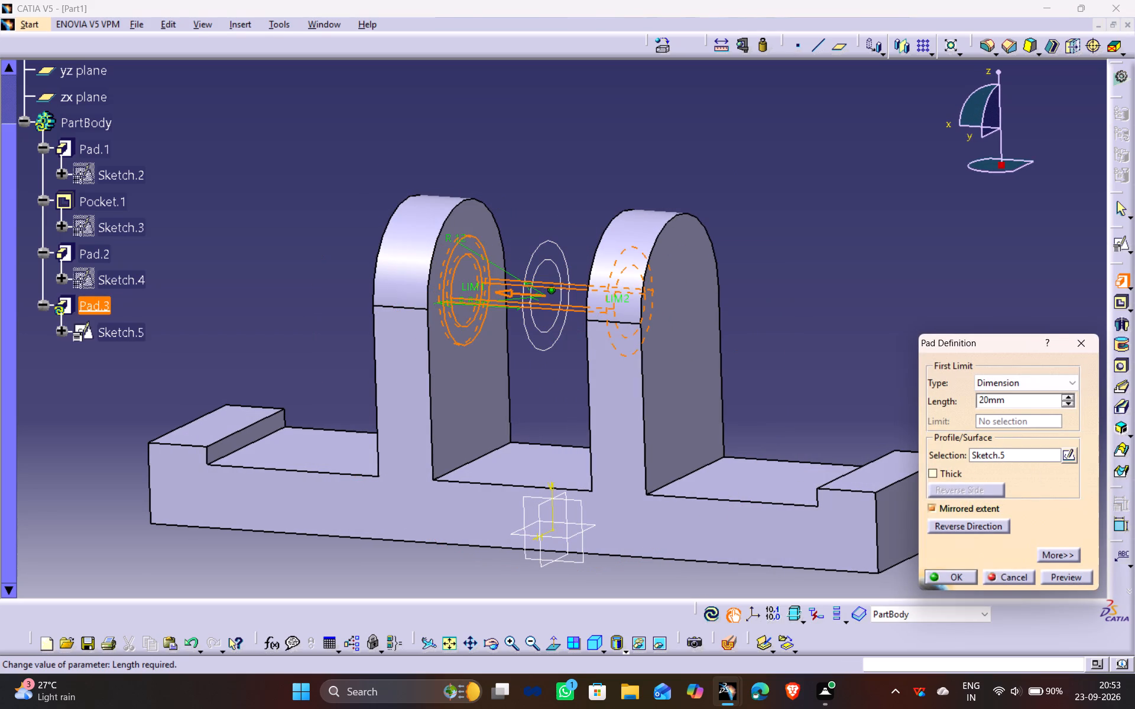
left_click_drag(992, 396, 910, 415)
type("32")
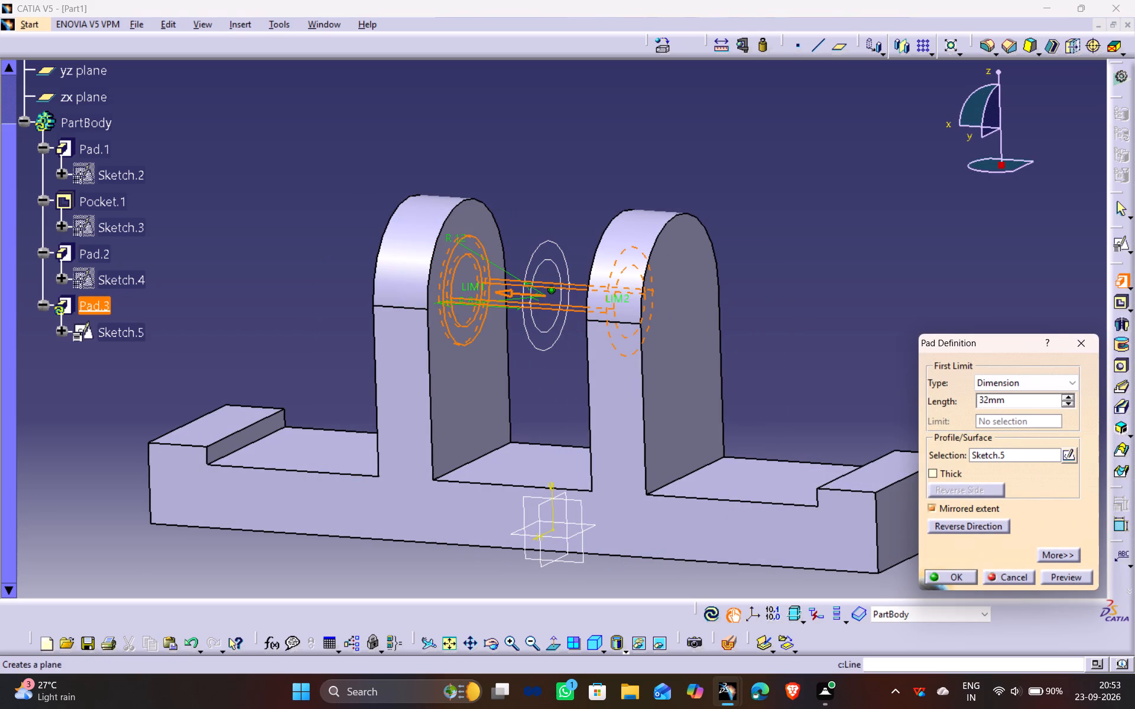
left_click(1060, 578)
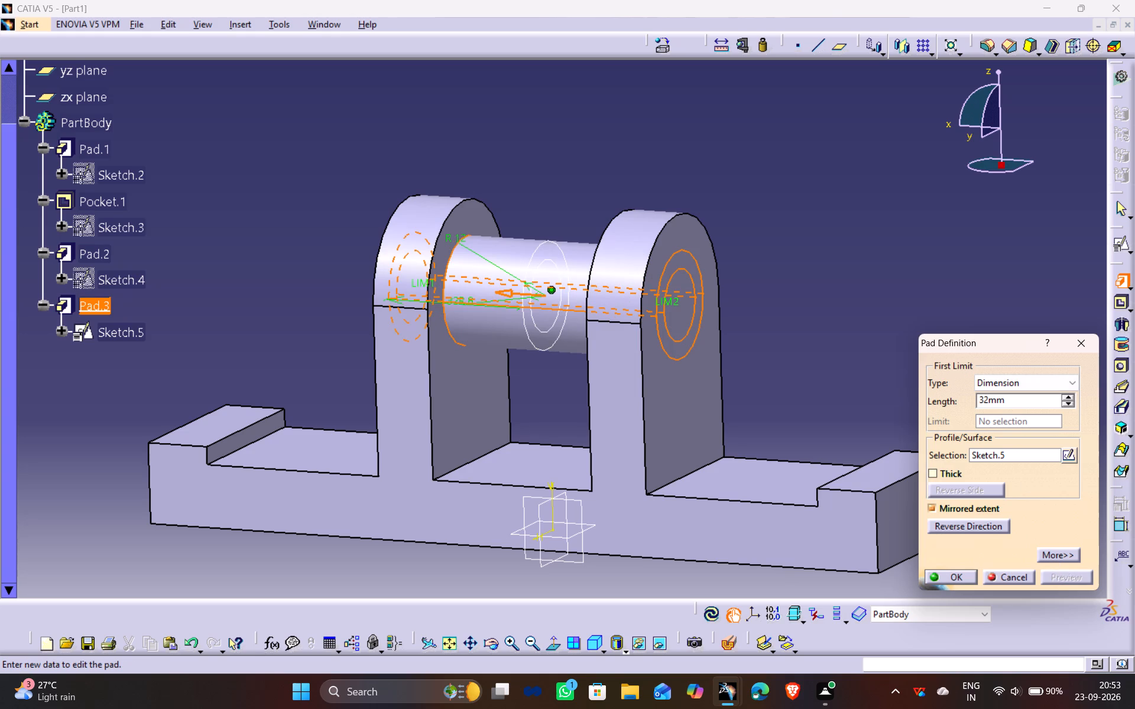
left_click(952, 578)
left_click(865, 311)
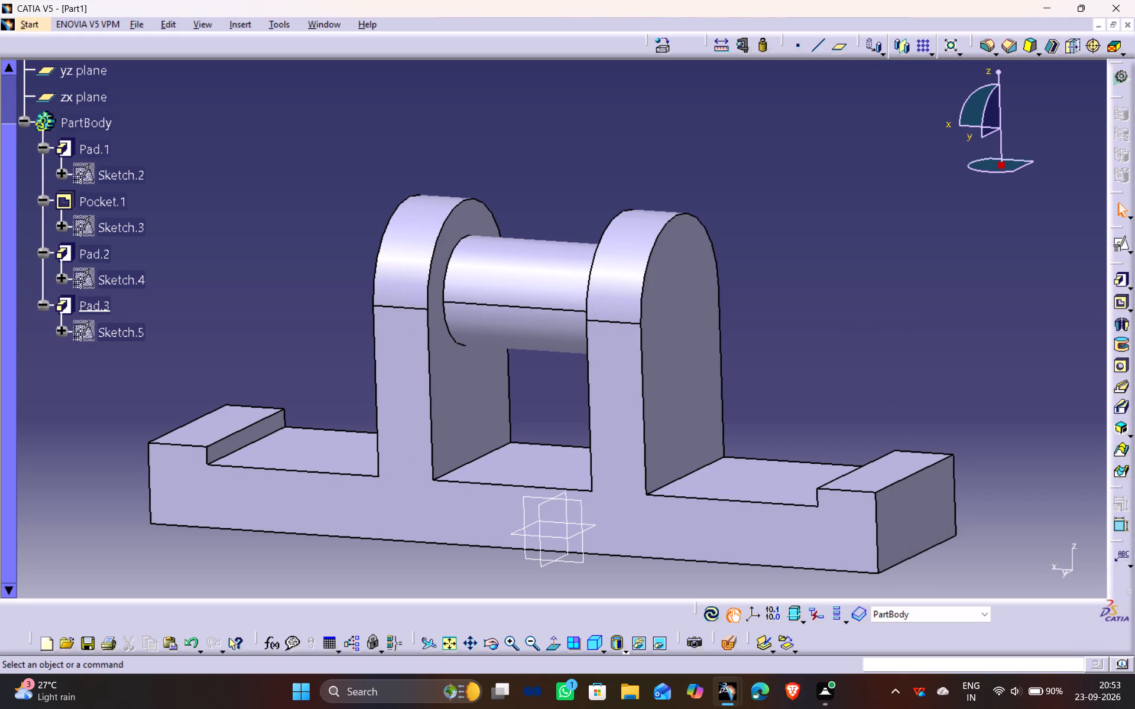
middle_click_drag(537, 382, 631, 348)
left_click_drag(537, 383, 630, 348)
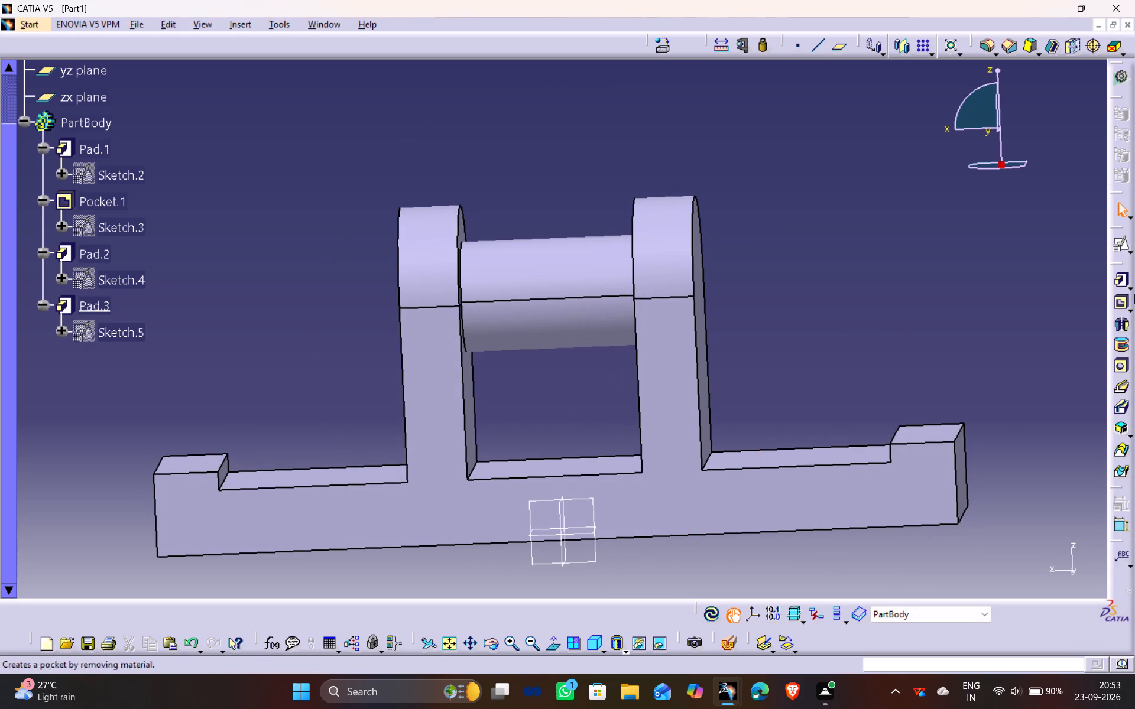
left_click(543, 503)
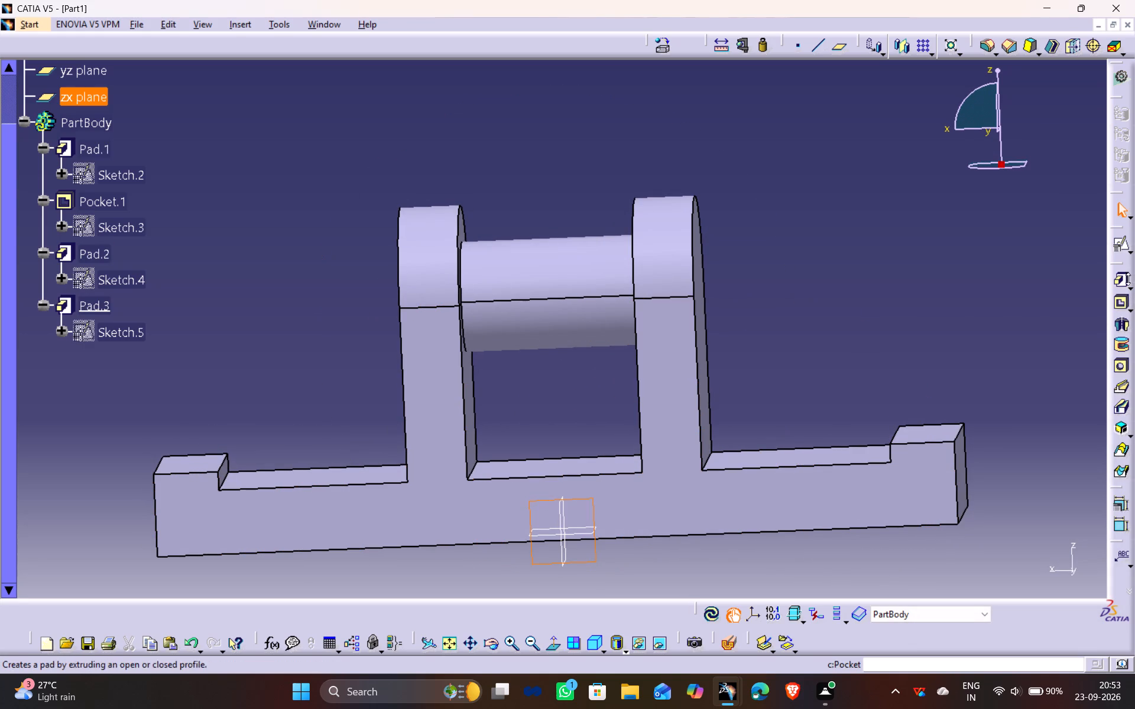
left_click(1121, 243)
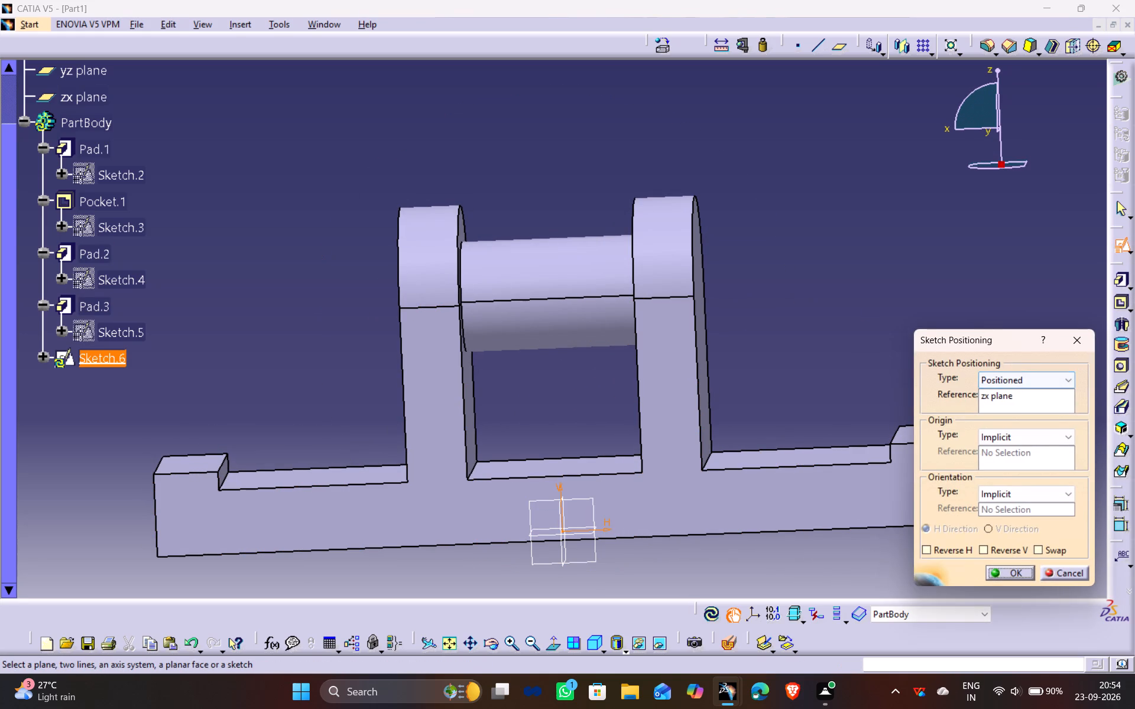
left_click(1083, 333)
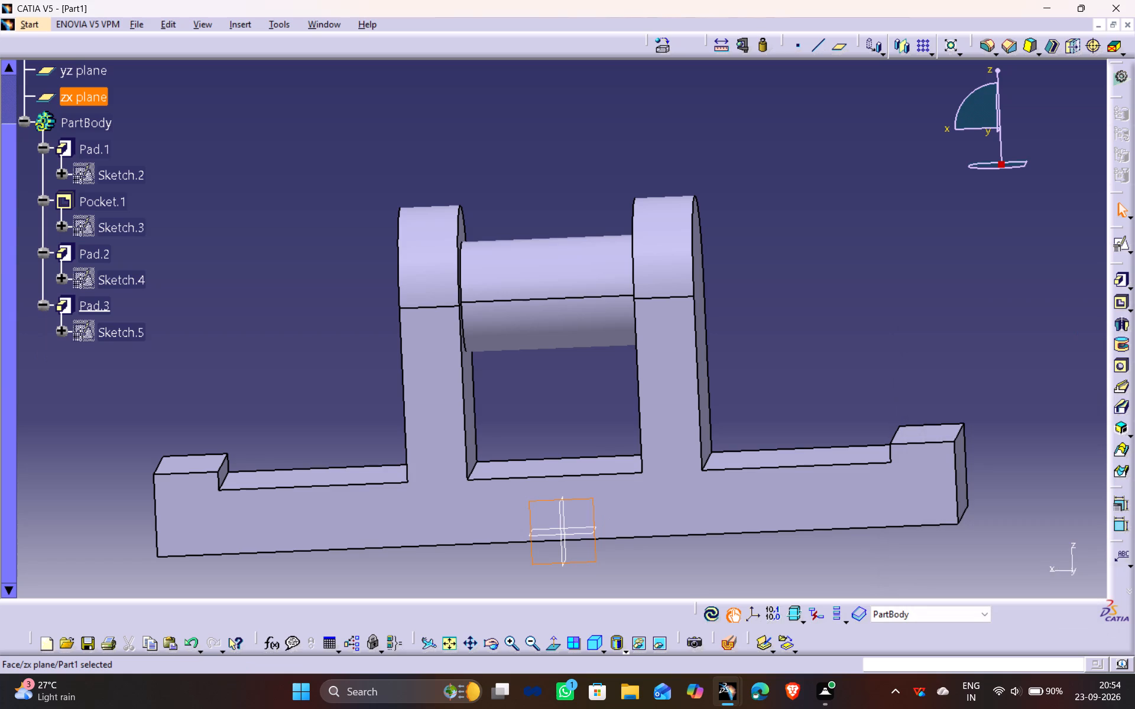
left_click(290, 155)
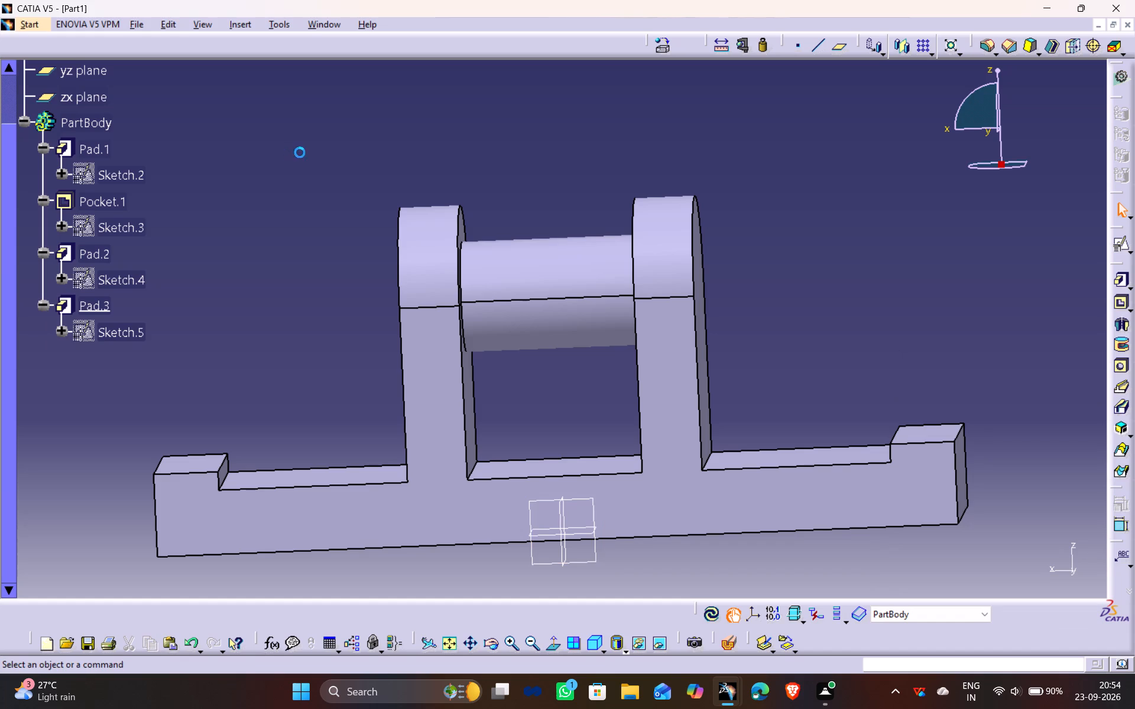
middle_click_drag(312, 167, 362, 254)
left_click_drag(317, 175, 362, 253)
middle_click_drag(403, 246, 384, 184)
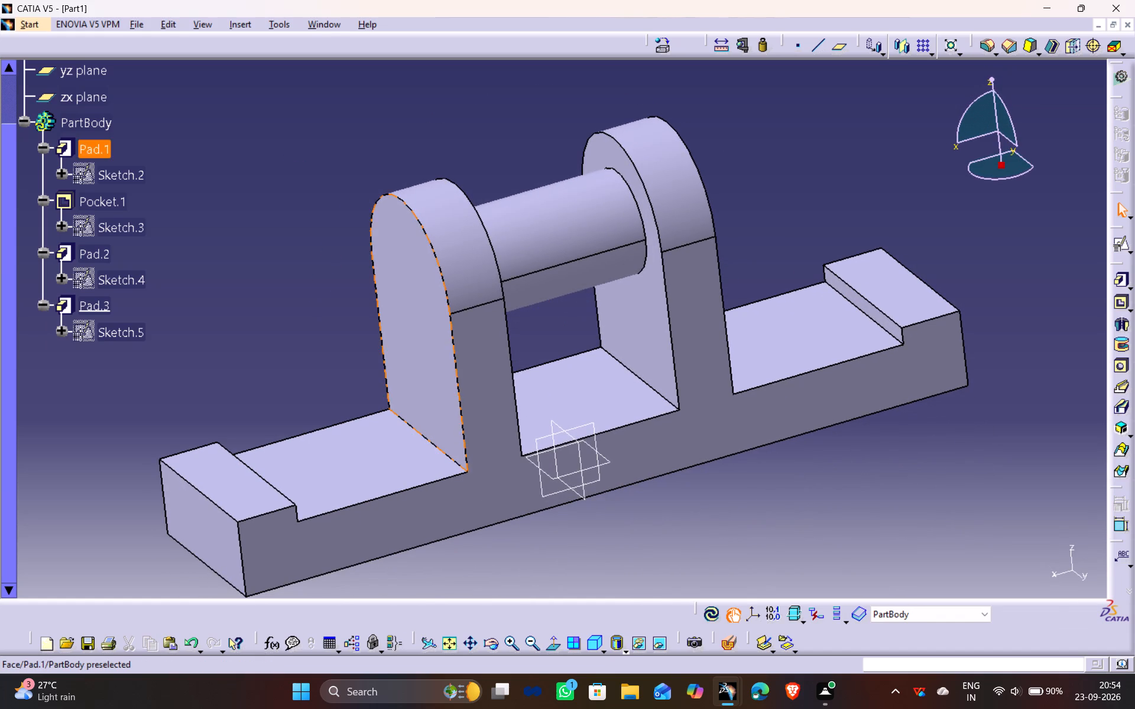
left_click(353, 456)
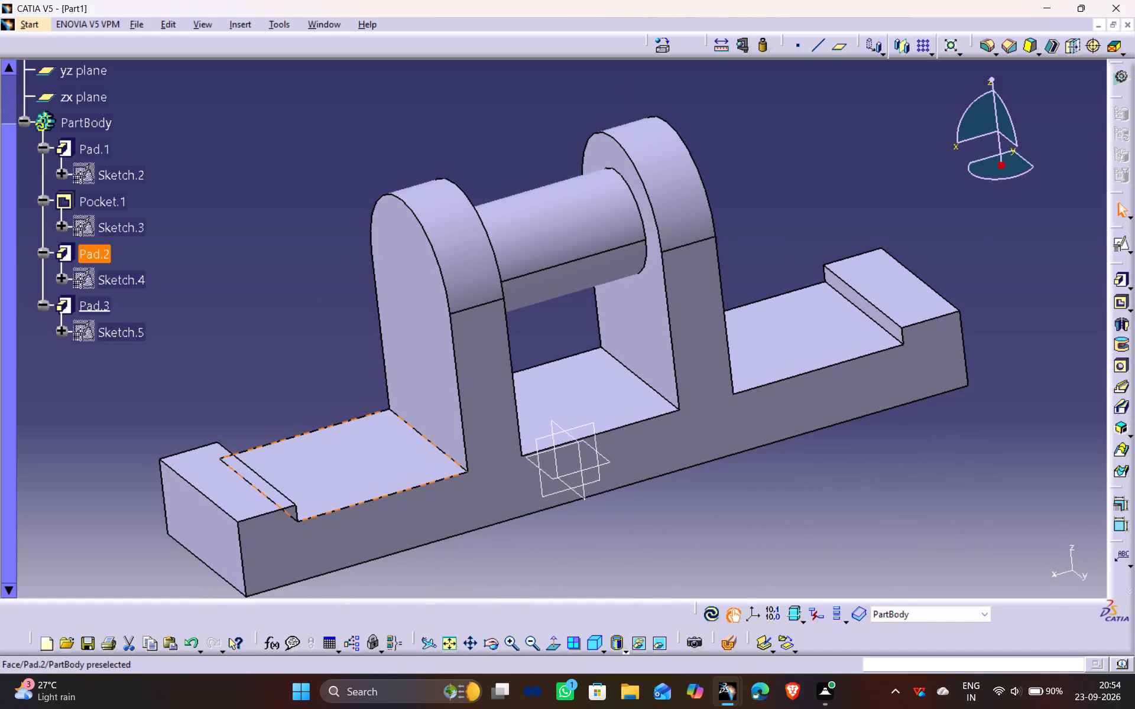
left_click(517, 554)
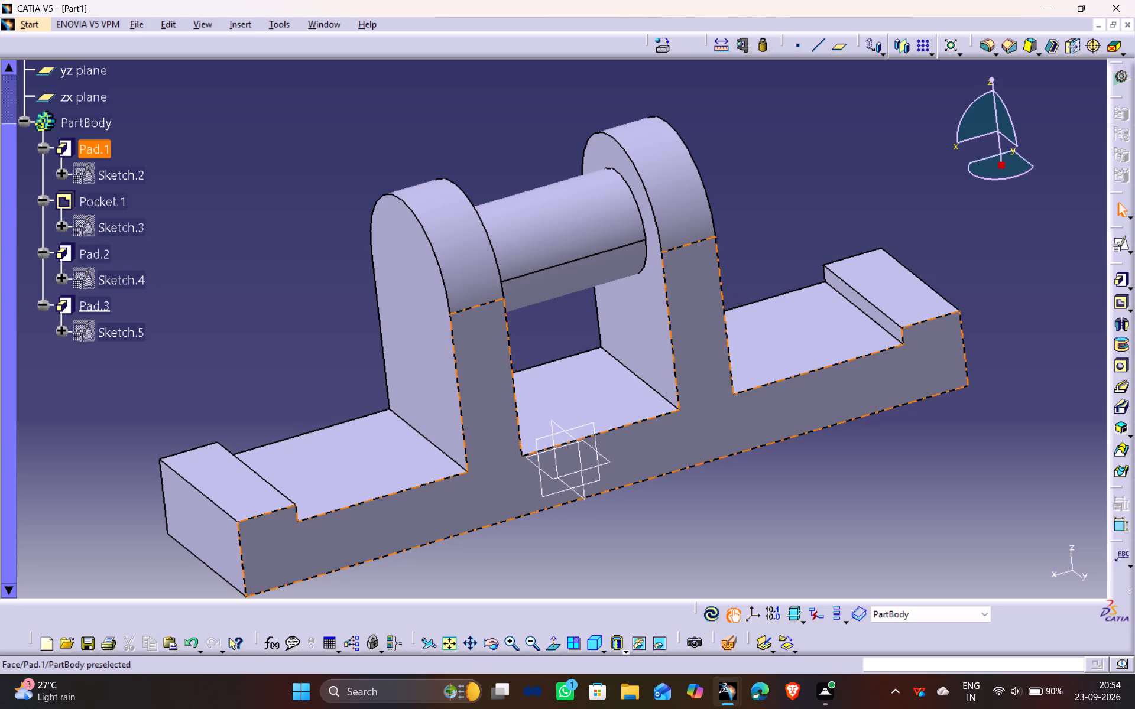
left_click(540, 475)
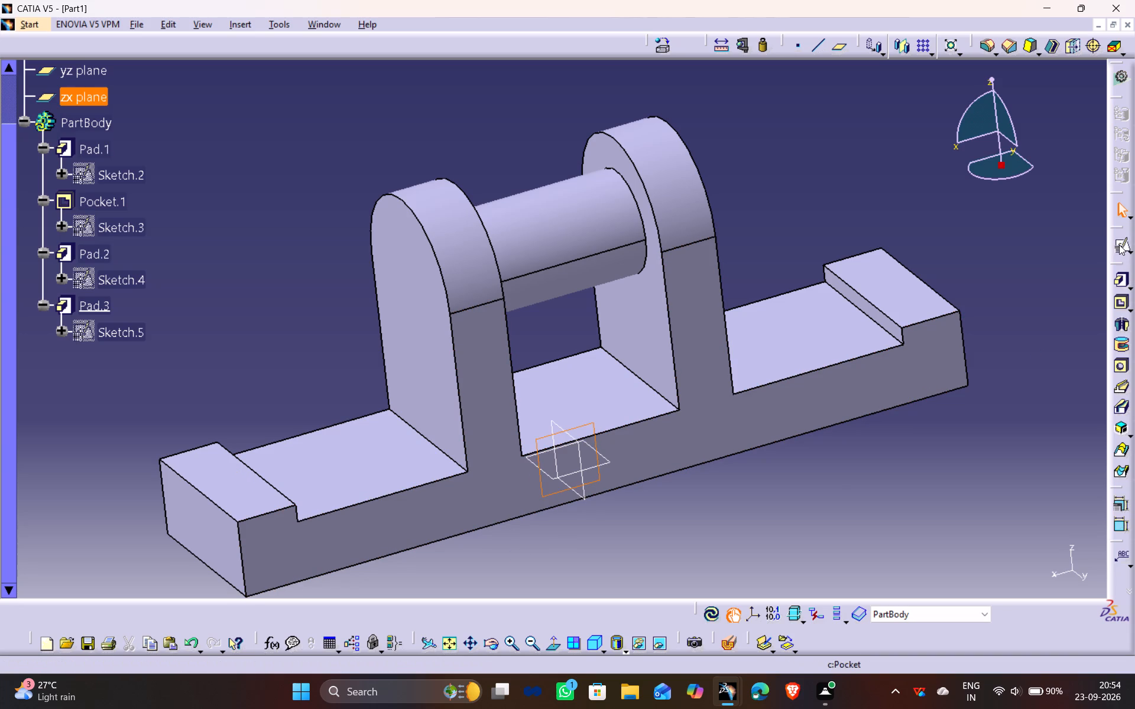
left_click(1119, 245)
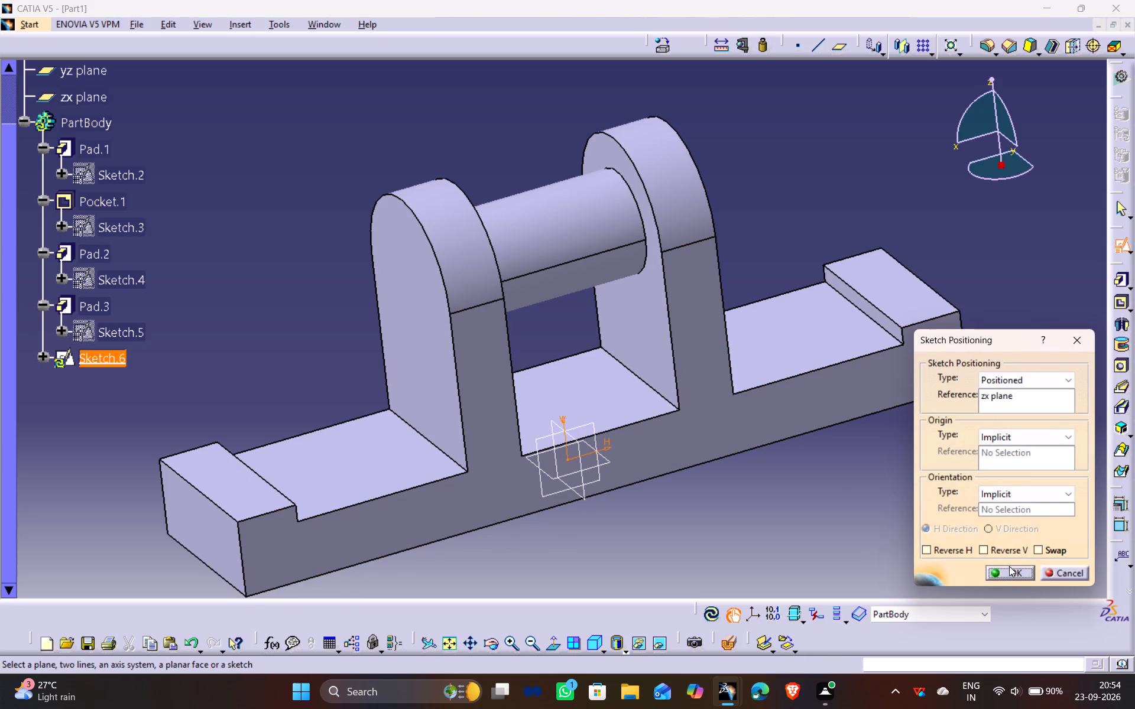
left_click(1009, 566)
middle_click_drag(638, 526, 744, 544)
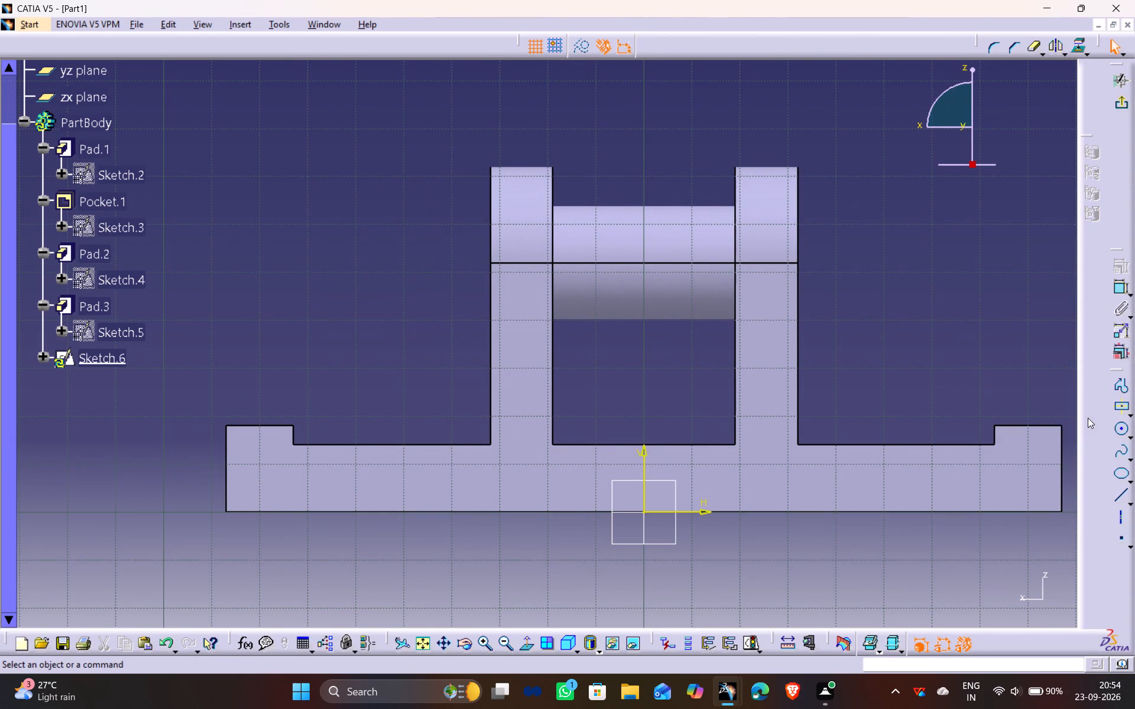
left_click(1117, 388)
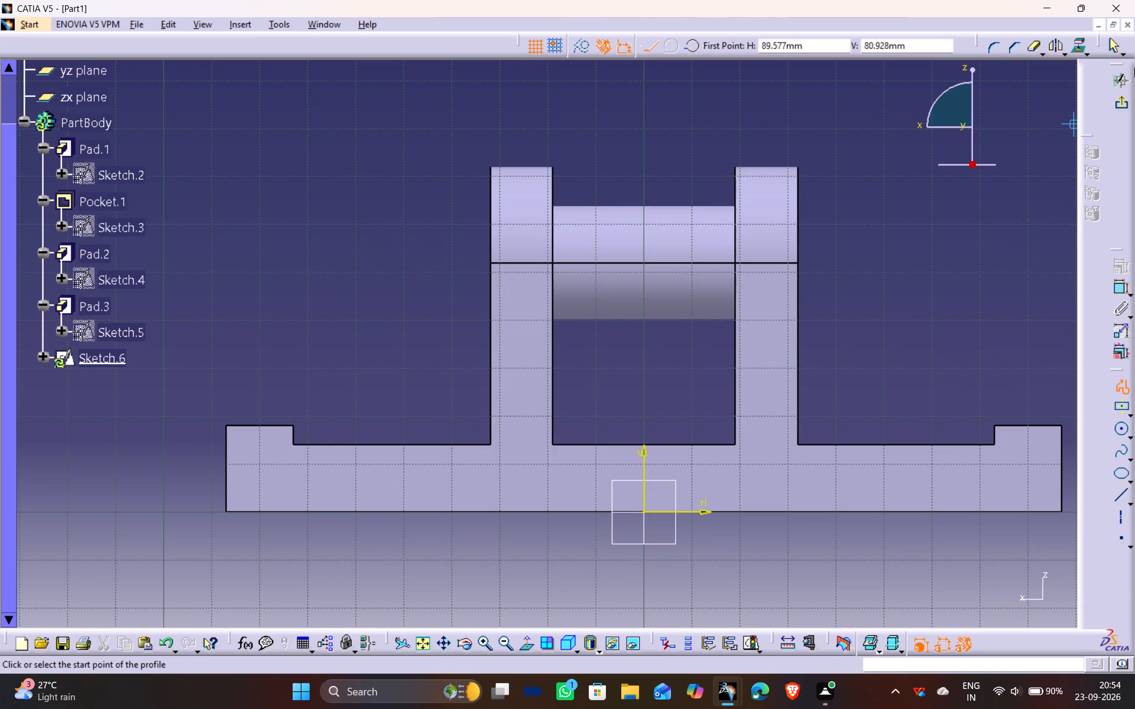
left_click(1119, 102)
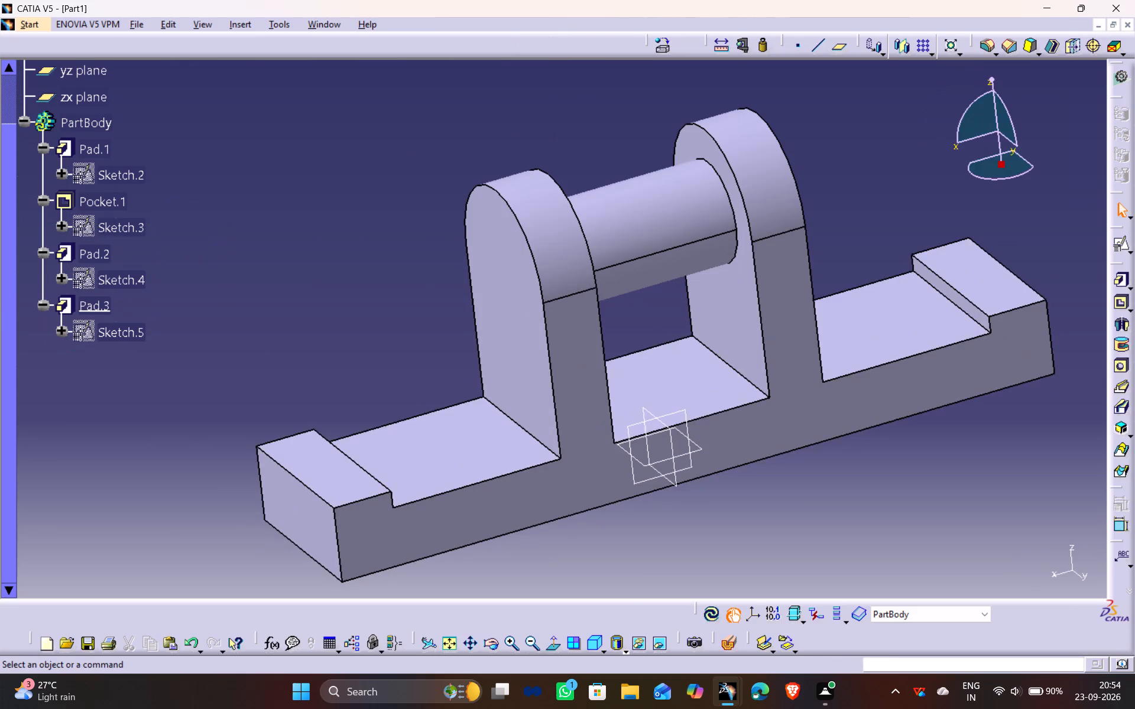
Reopen the stepped base's profile sketch and set its overall length to 160 mm.
double_click(89, 249)
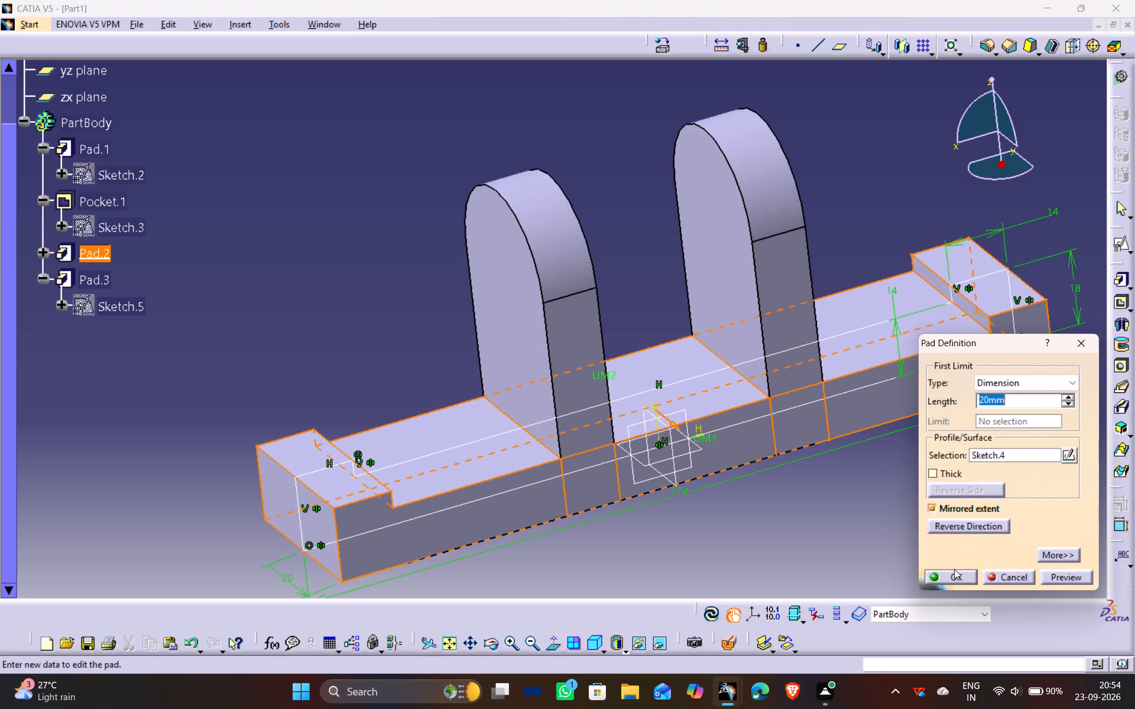
left_click(1085, 347)
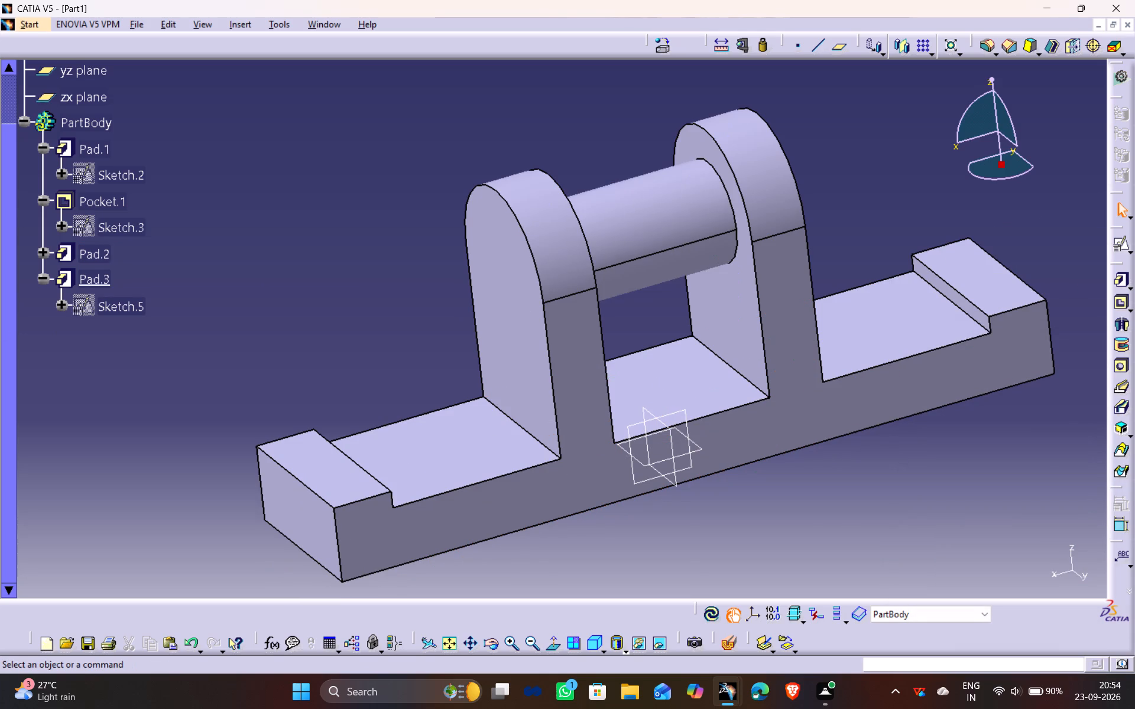
left_click(43, 251)
double_click(115, 284)
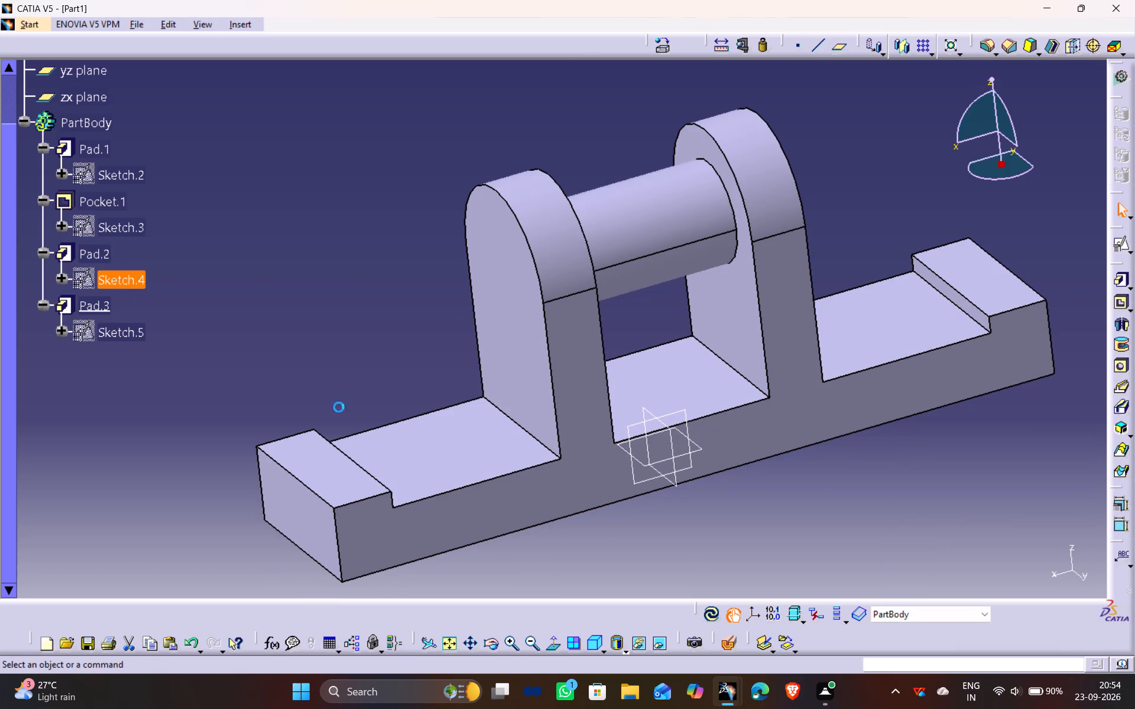
middle_click_drag(715, 511, 656, 456)
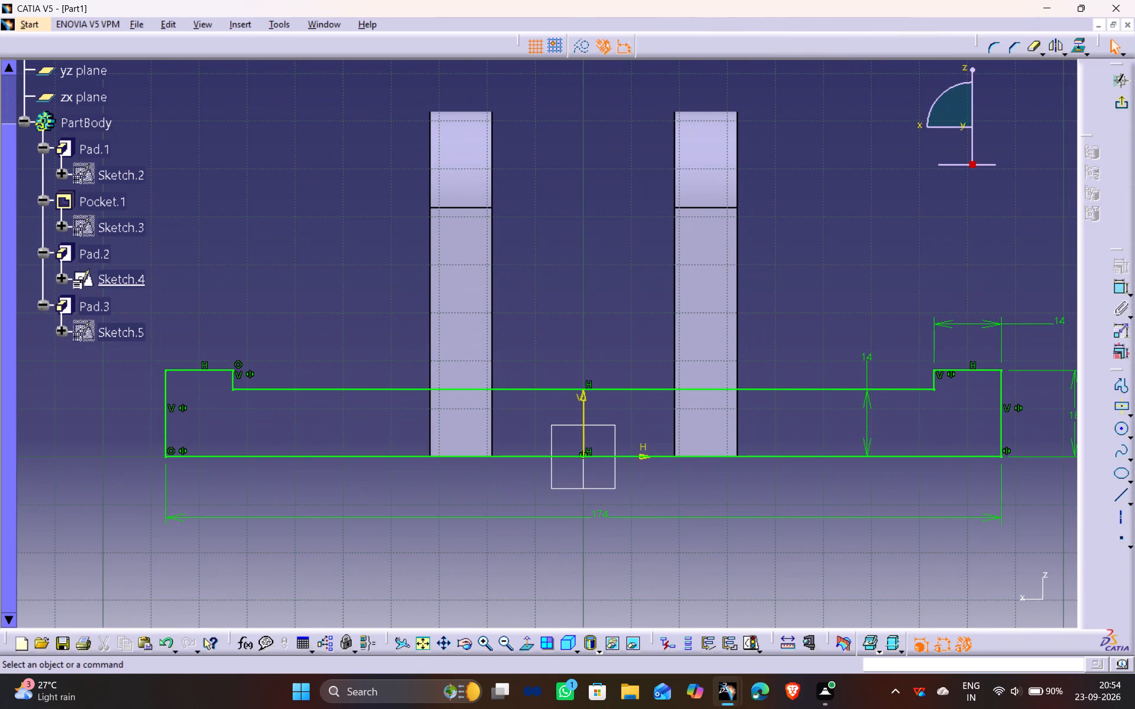
double_click(597, 513)
type("160")
key("Return")
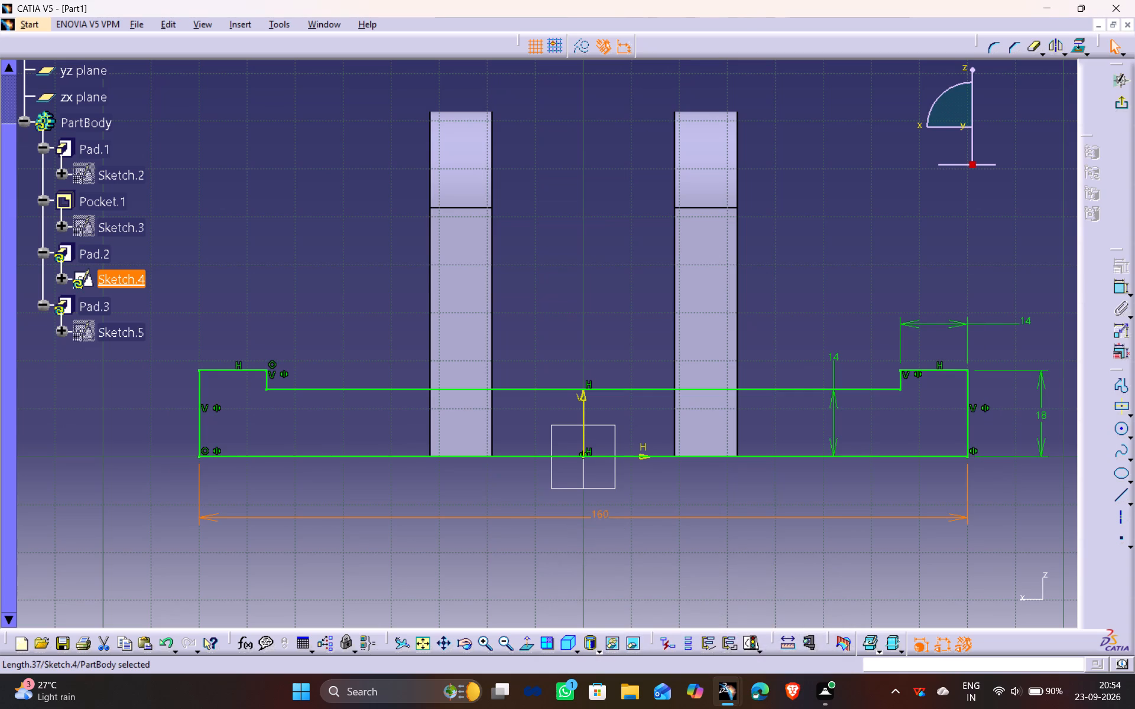
left_click(805, 272)
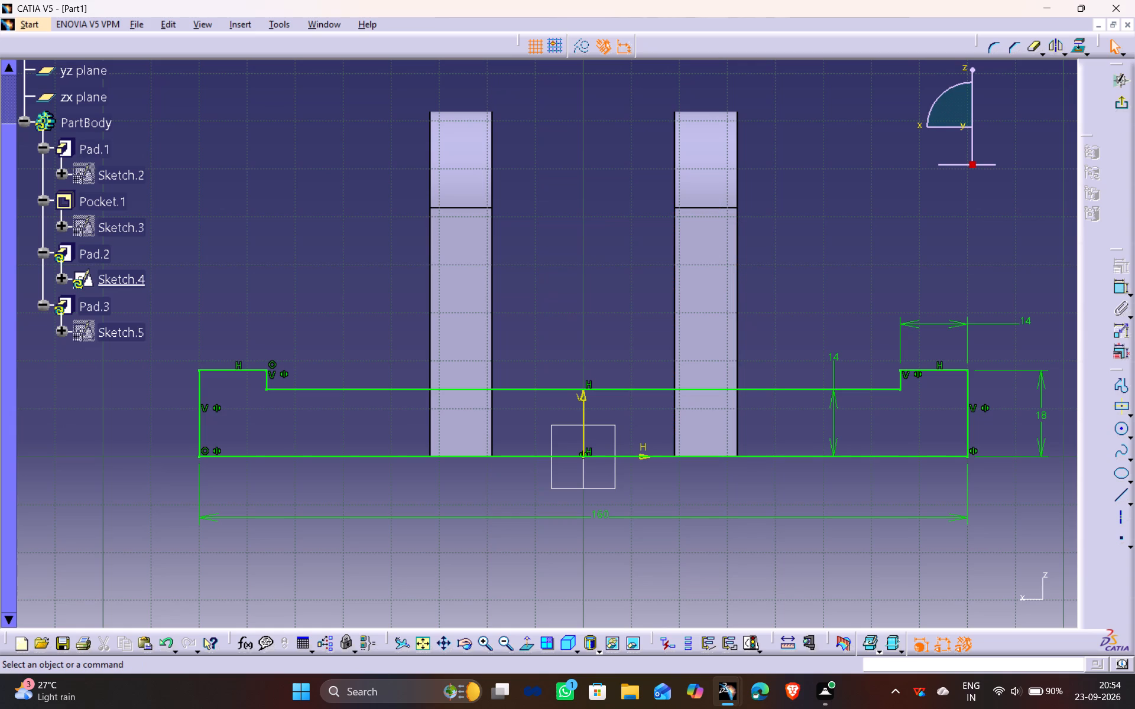
Set the base profile's overall length to 155 mm and exit the sketch.
double_click(601, 514)
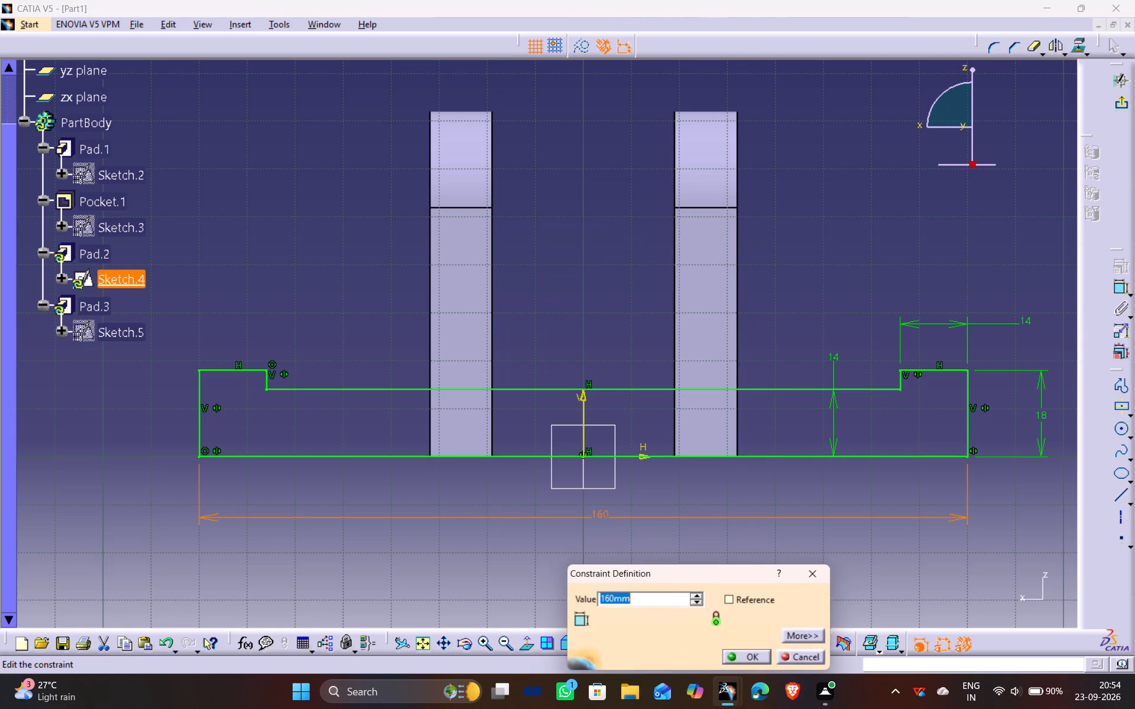
left_click_drag(612, 598, 607, 599)
left_click(603, 597)
left_click_drag(612, 597, 601, 599)
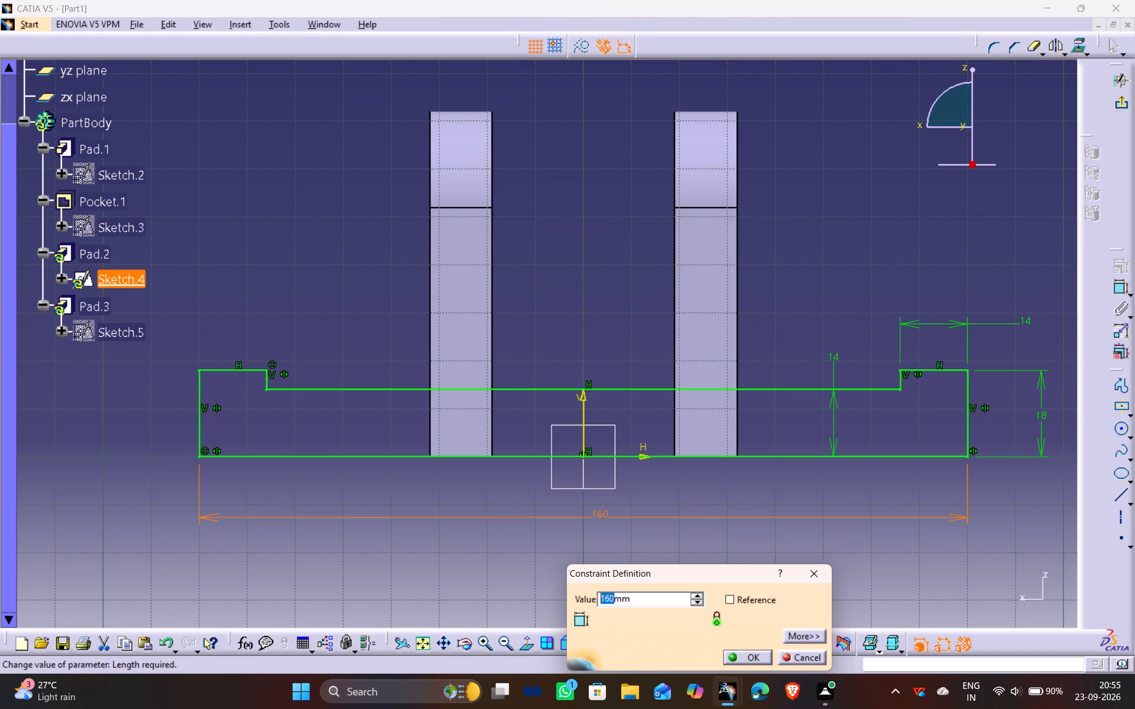
left_click_drag(601, 599, 599, 600)
type("155")
key("Return")
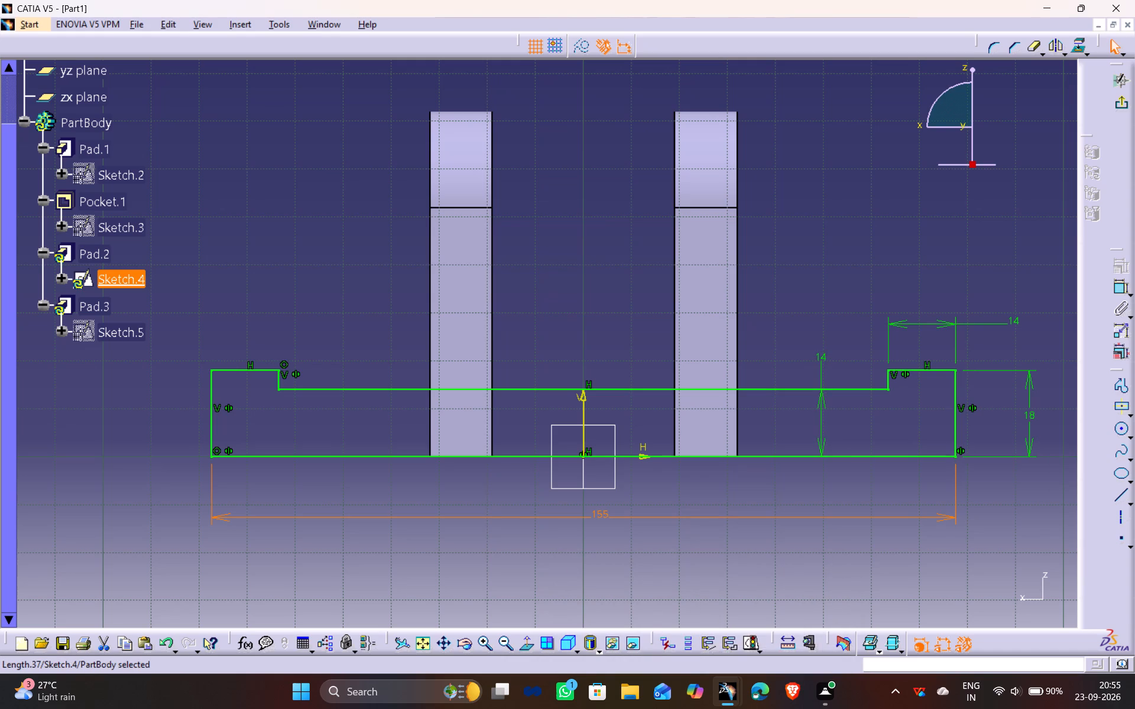
left_click(865, 268)
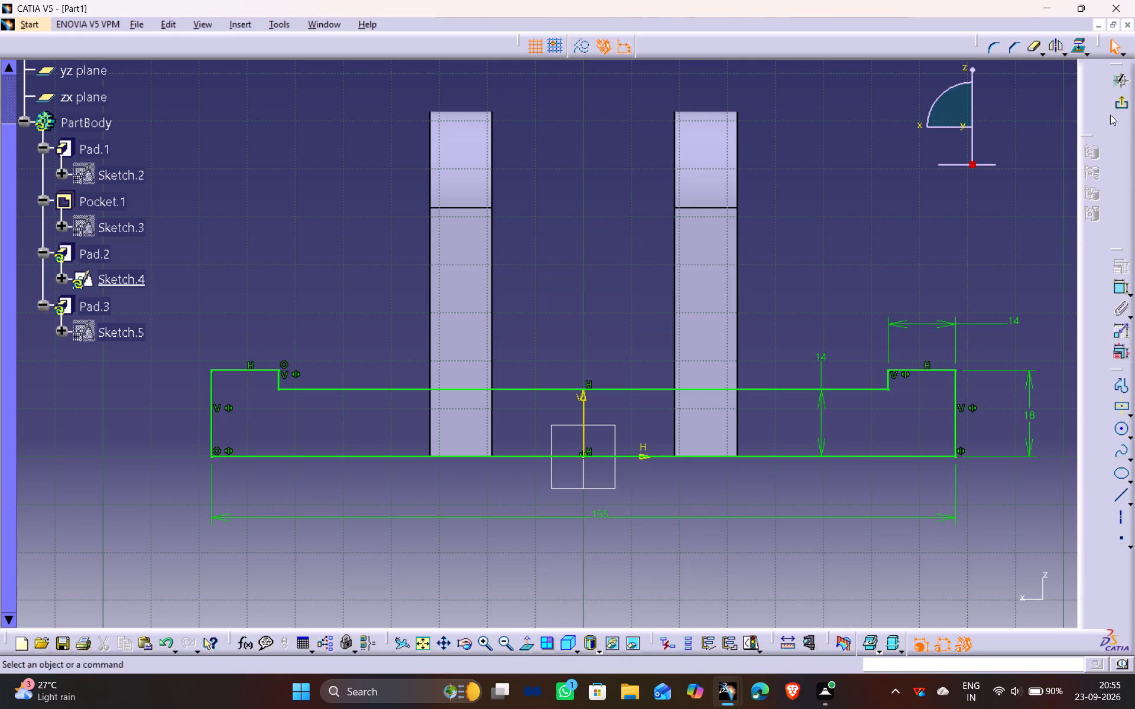
left_click(1123, 105)
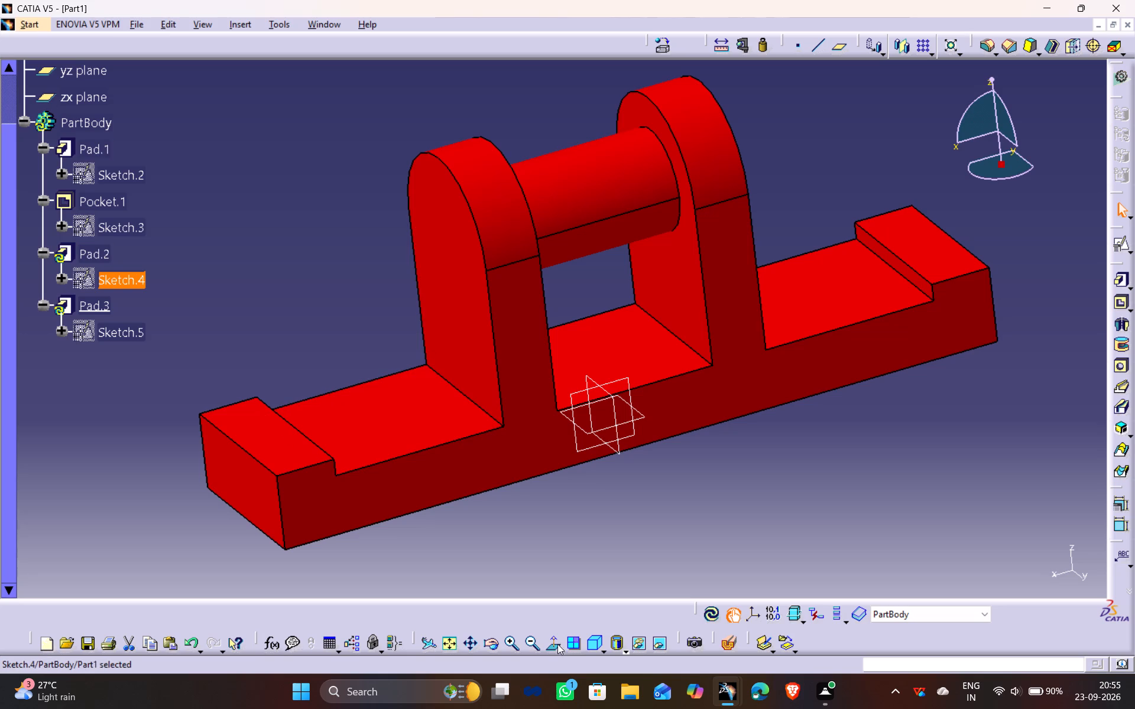
Update the part to rebuild the solid with the edited base length.
left_click(712, 616)
left_click(638, 497)
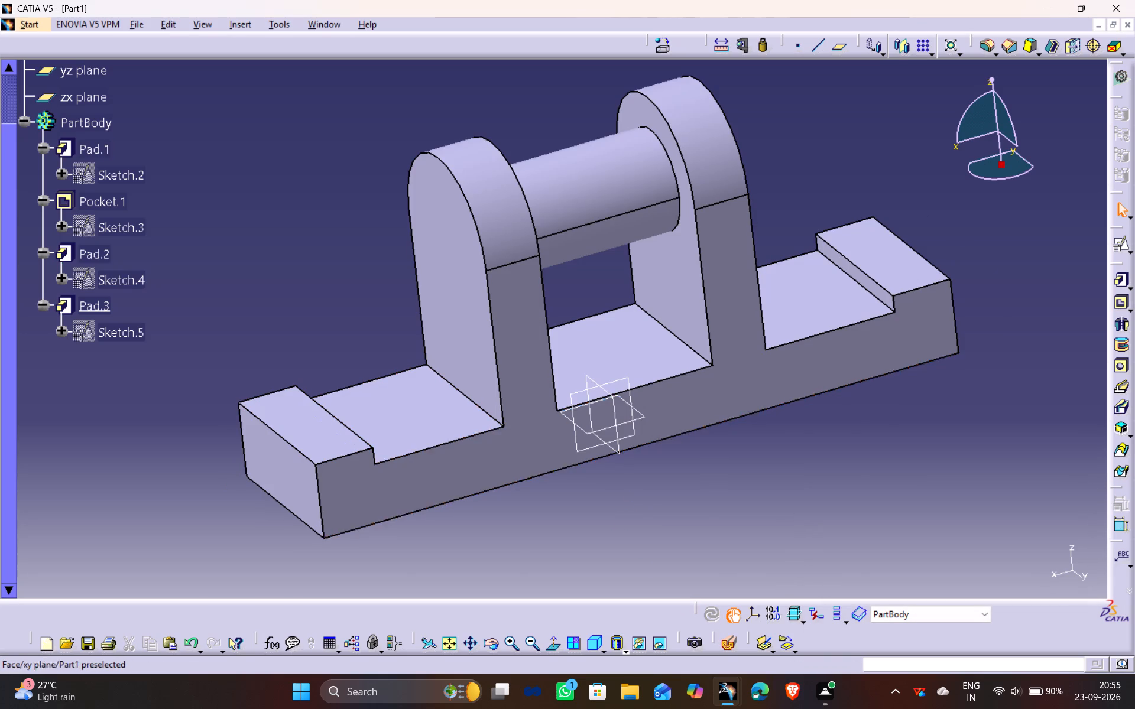
On a positioned sketch on the zx plane, draw a closed right triangle about 32 mm high between the negative-H upright and its base step.
left_click(628, 378)
left_click(1122, 245)
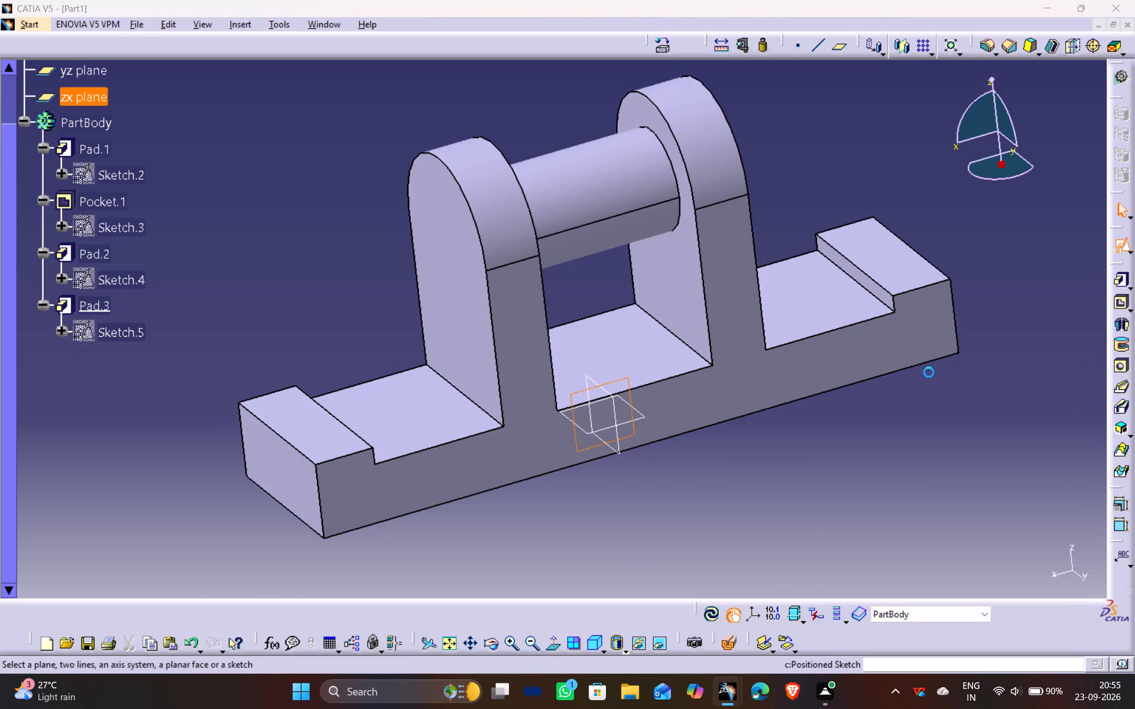
left_click(1008, 573)
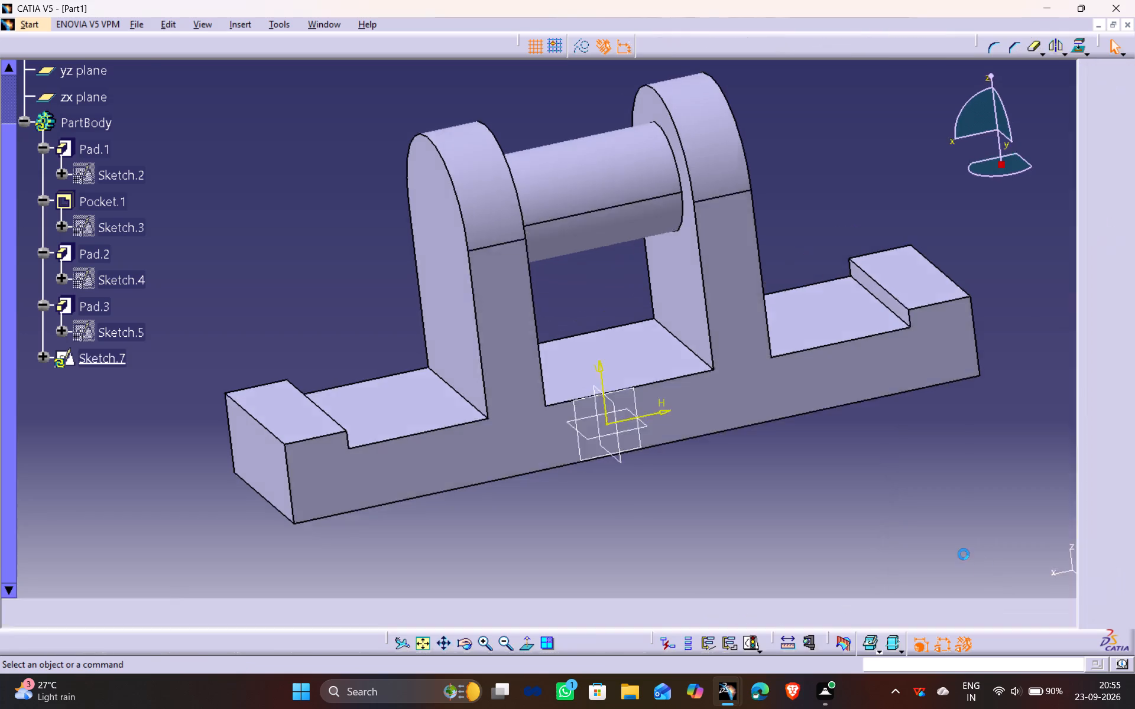
left_click(1120, 383)
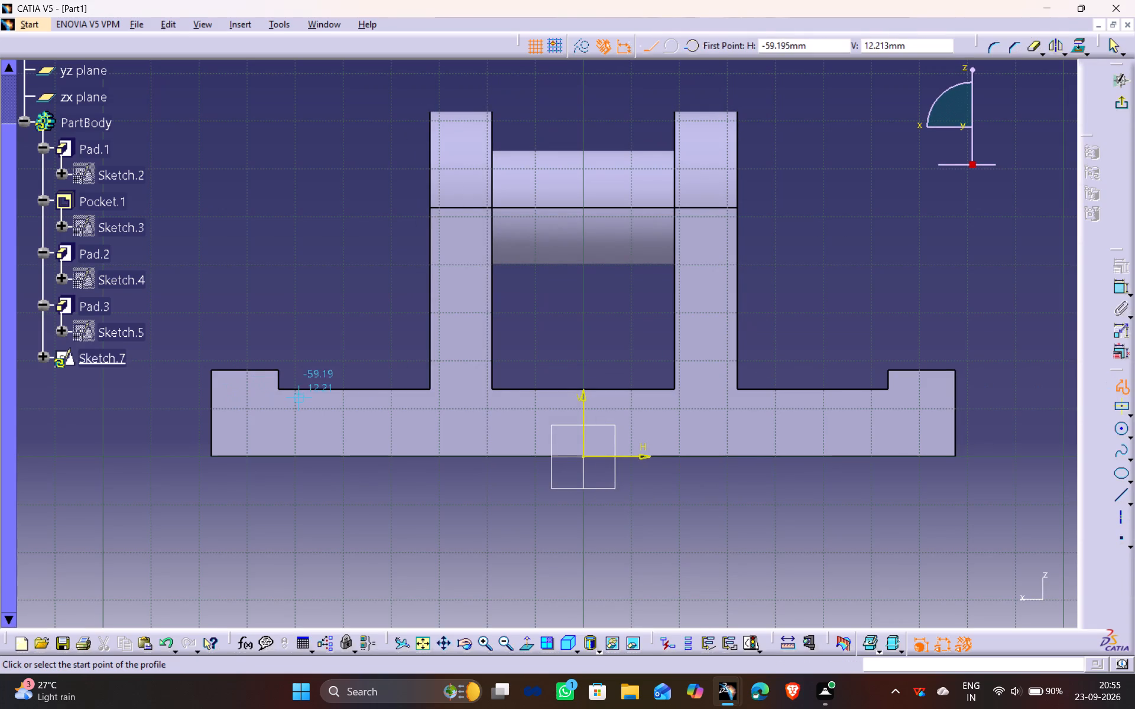
left_click(278, 386)
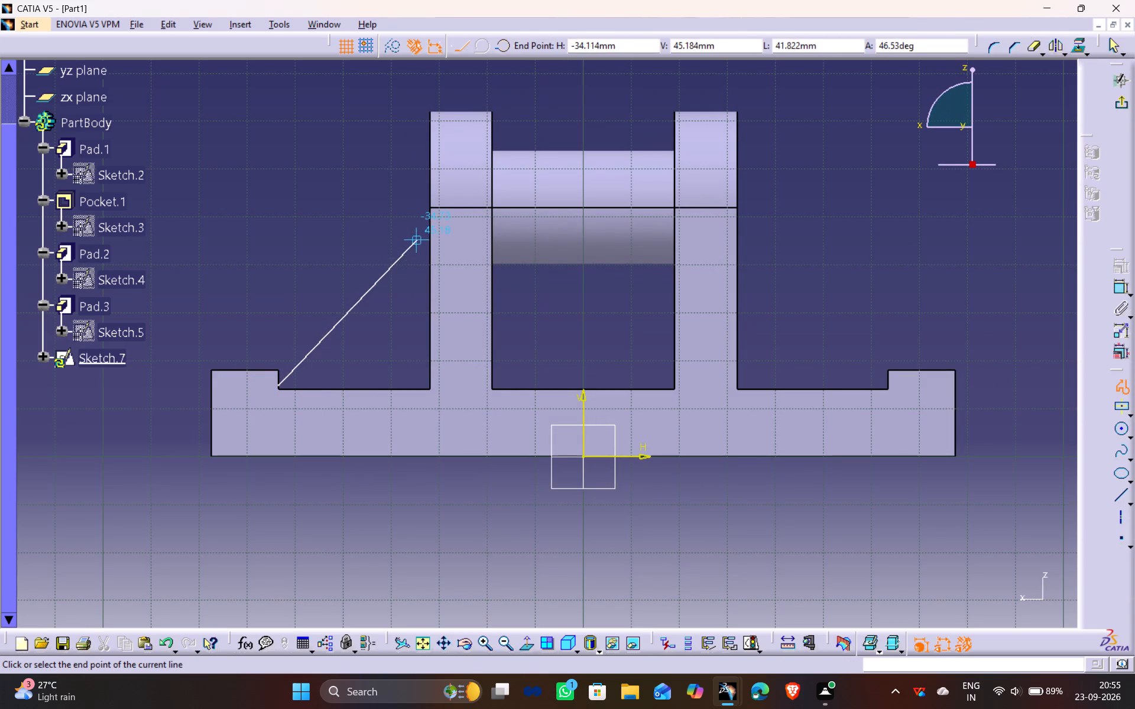
left_click(431, 231)
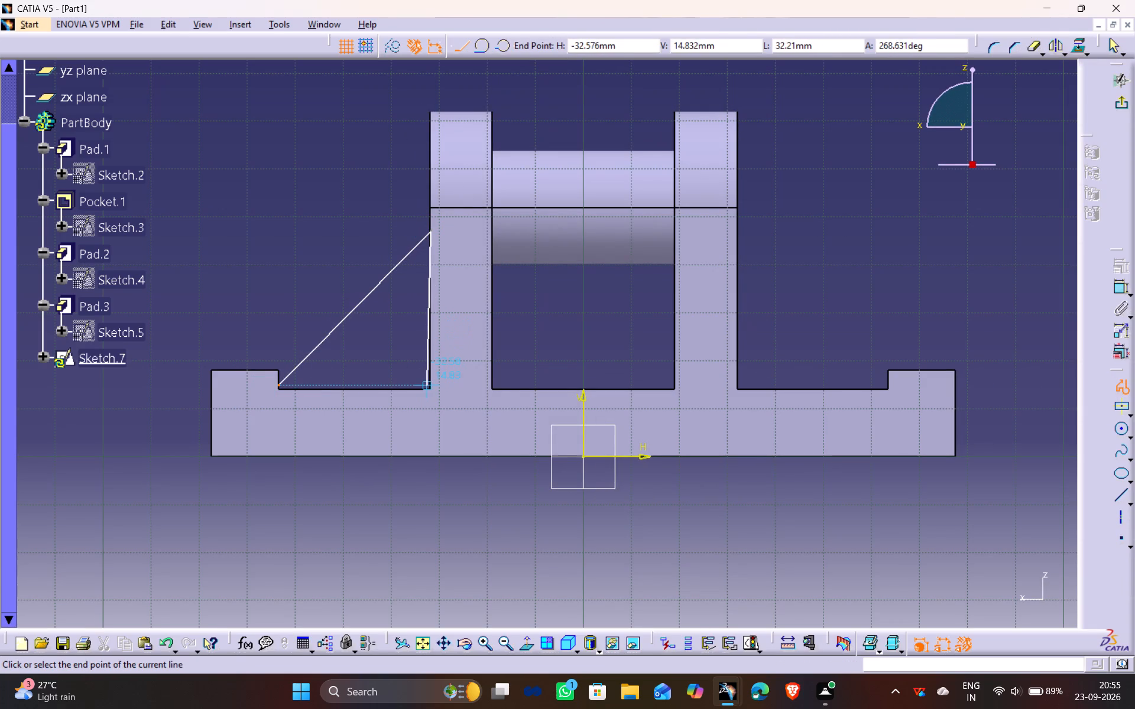
left_click(427, 386)
left_click(279, 388)
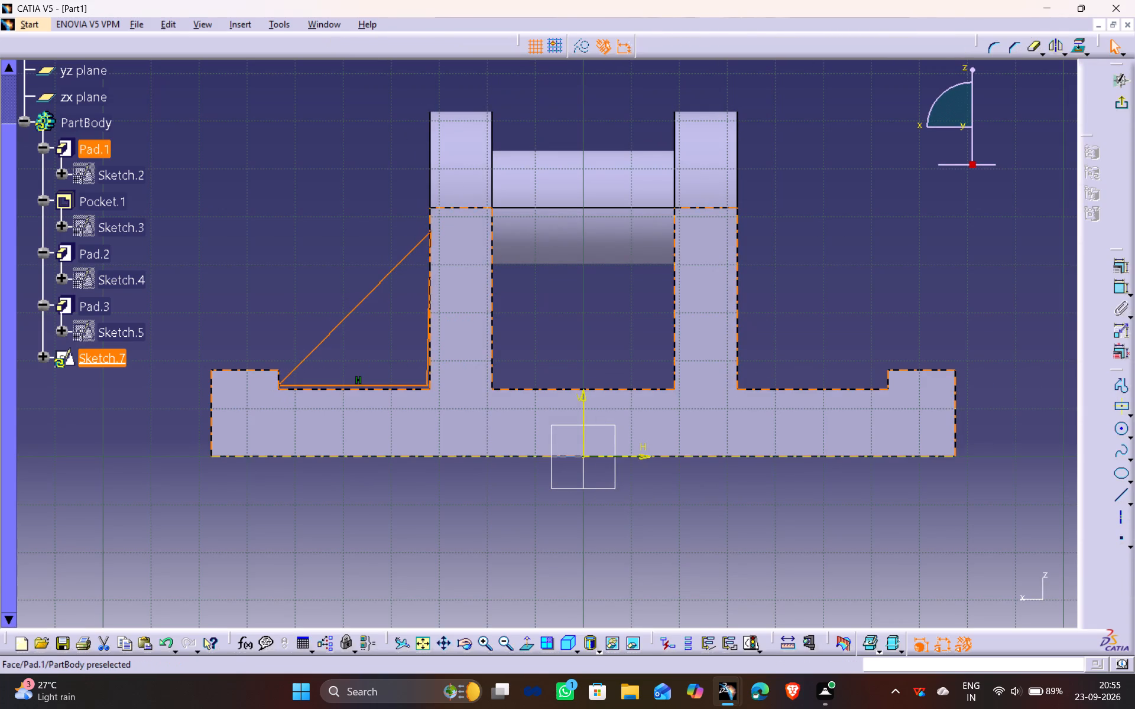
left_click(336, 312)
Constrain the triangle's bottom line coincident with the base's recessed top edge.
left_click(384, 390, "ctrl")
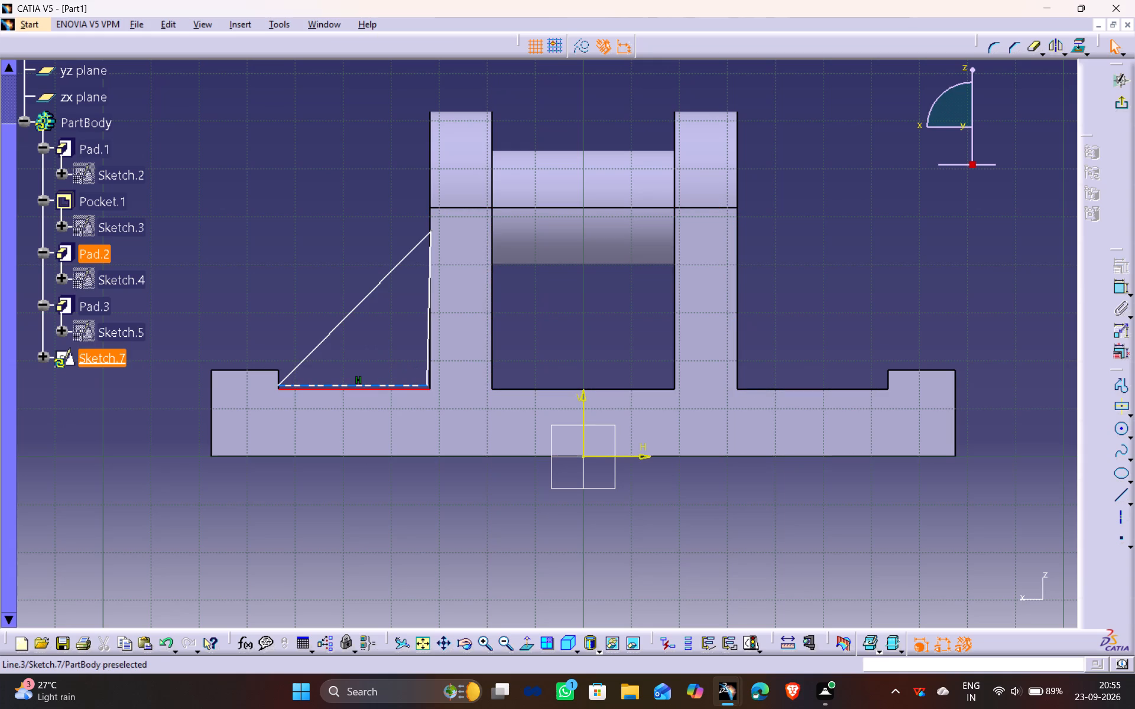
left_click(385, 386, "ctrl")
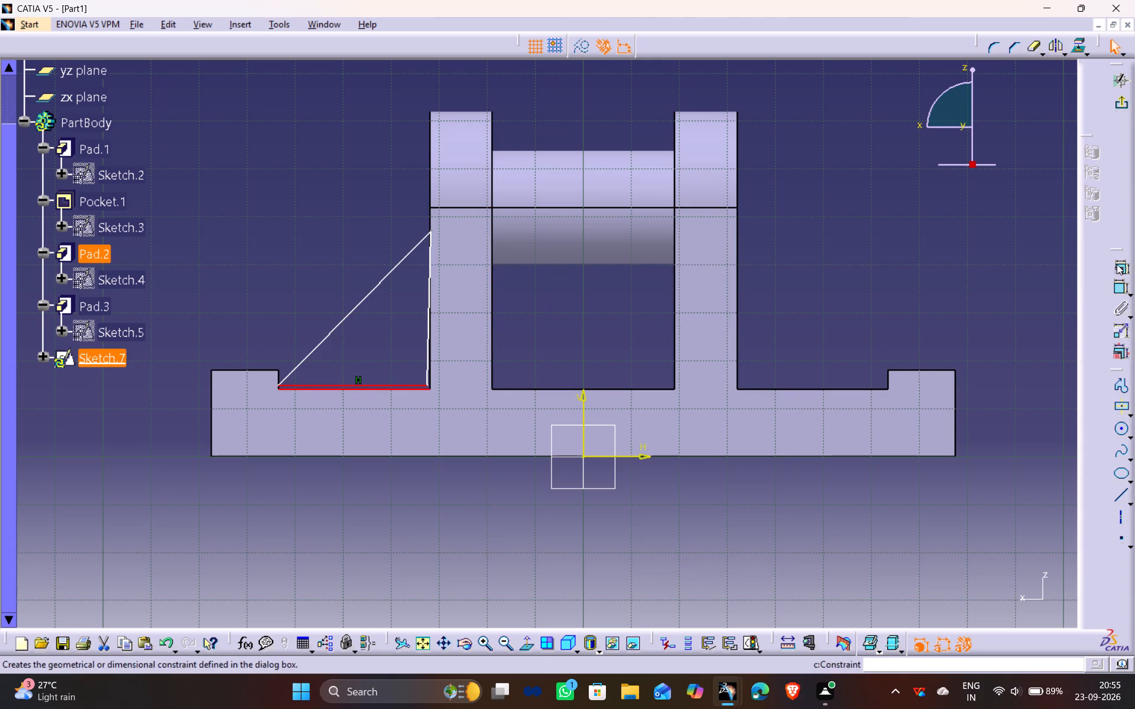
left_click(1117, 264)
left_click(1035, 460)
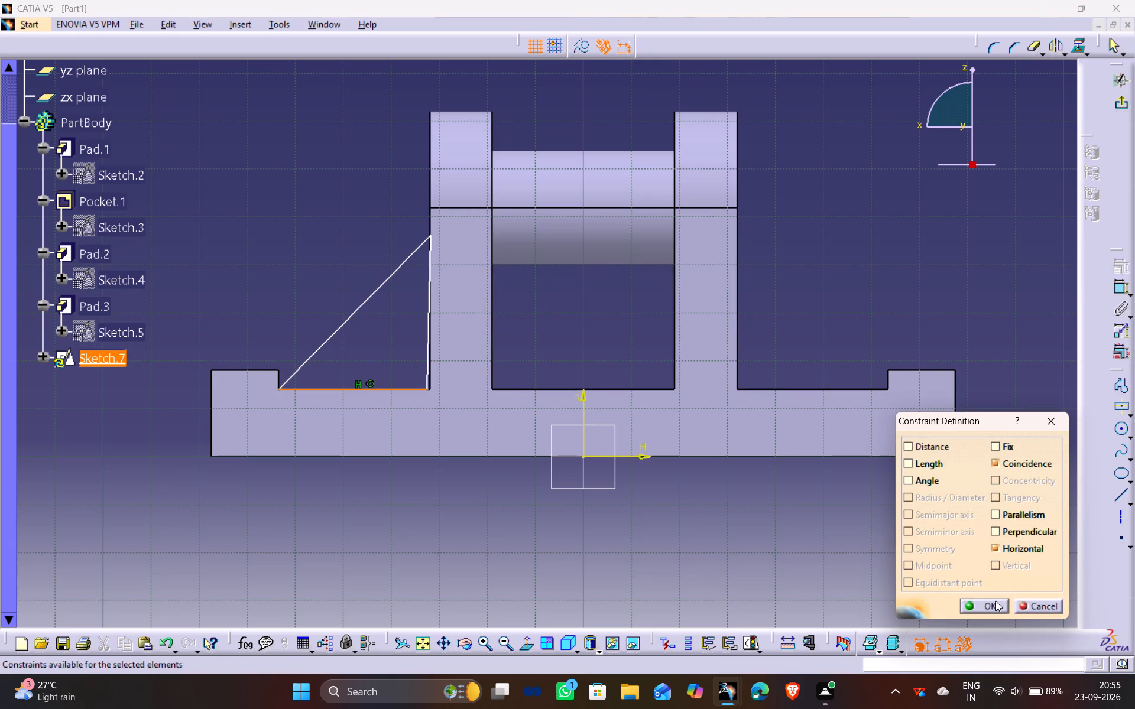
left_click(992, 604)
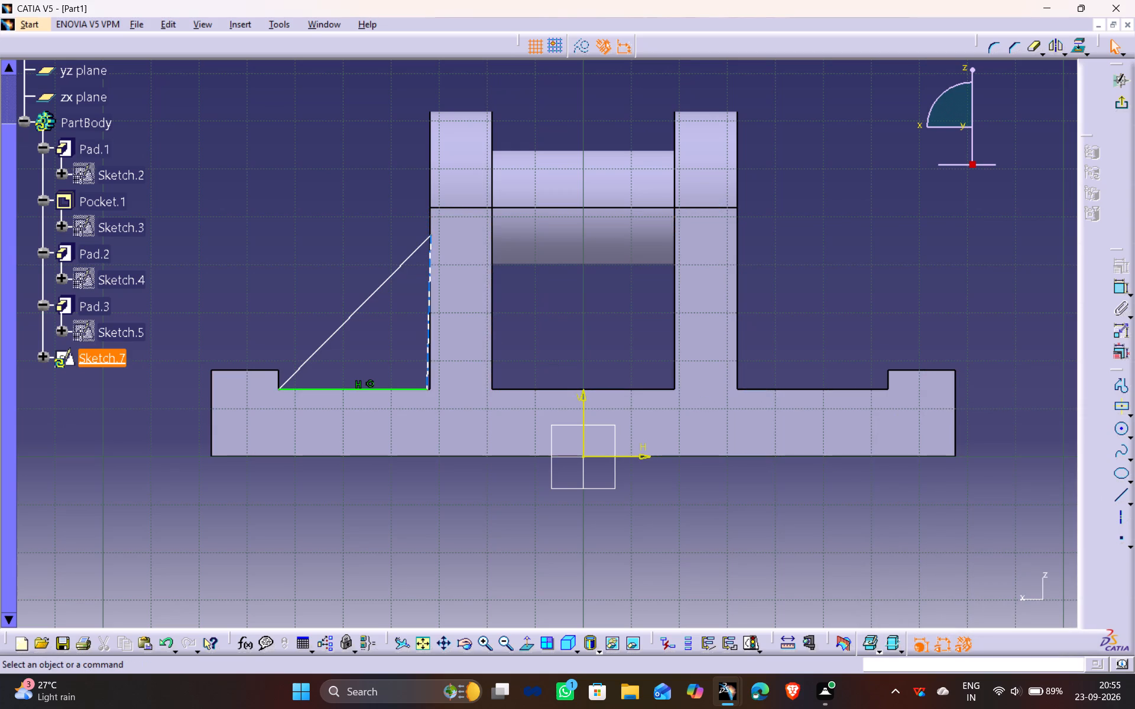
Constrain the triangle's upright line coincident with the outer edge of the adjacent upright.
left_click_drag(428, 353, 420, 352)
left_click(429, 352, "ctrl")
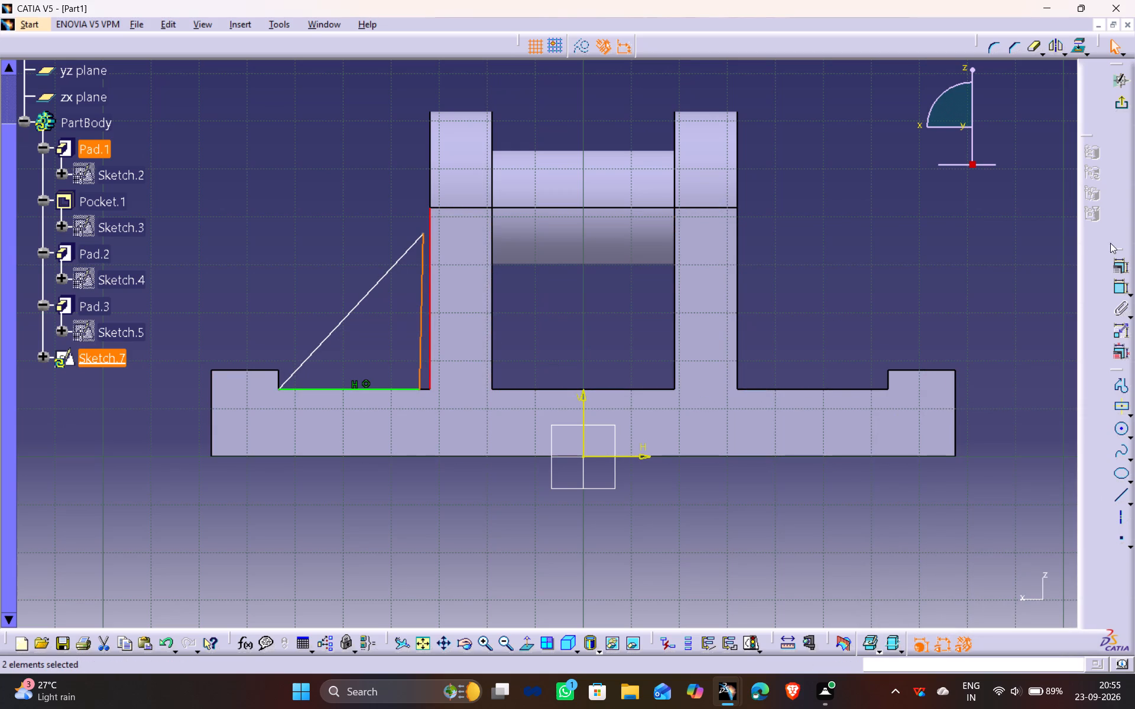
left_click(1117, 261)
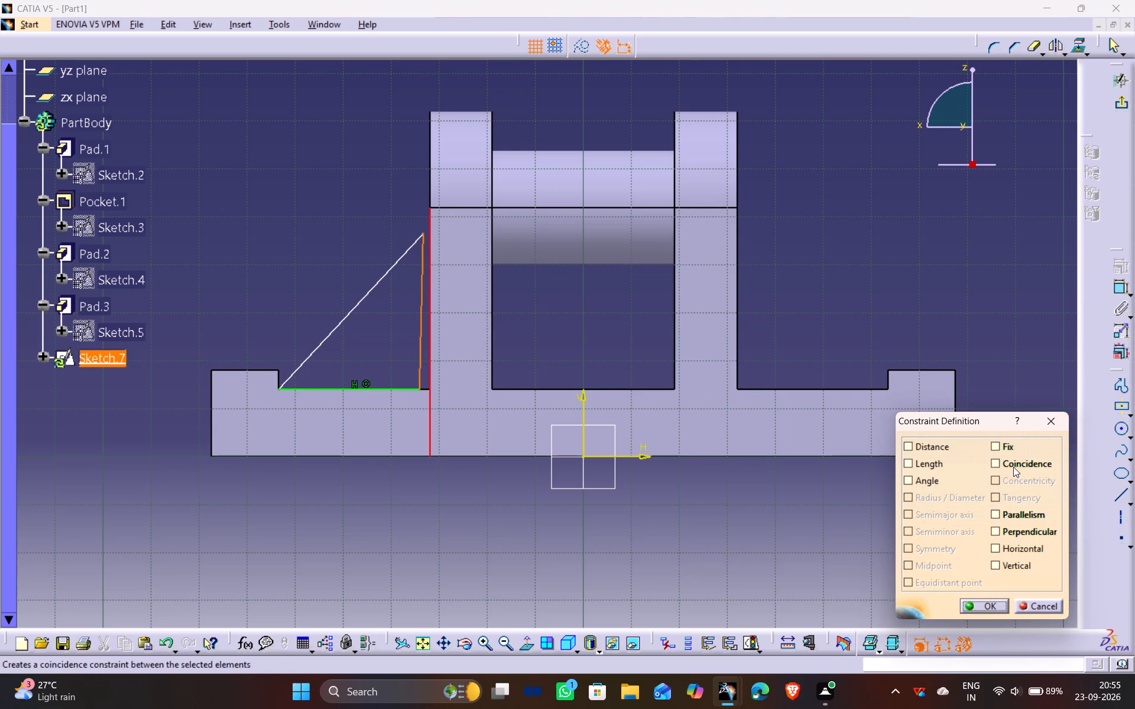
left_click(1013, 467)
left_click(992, 600)
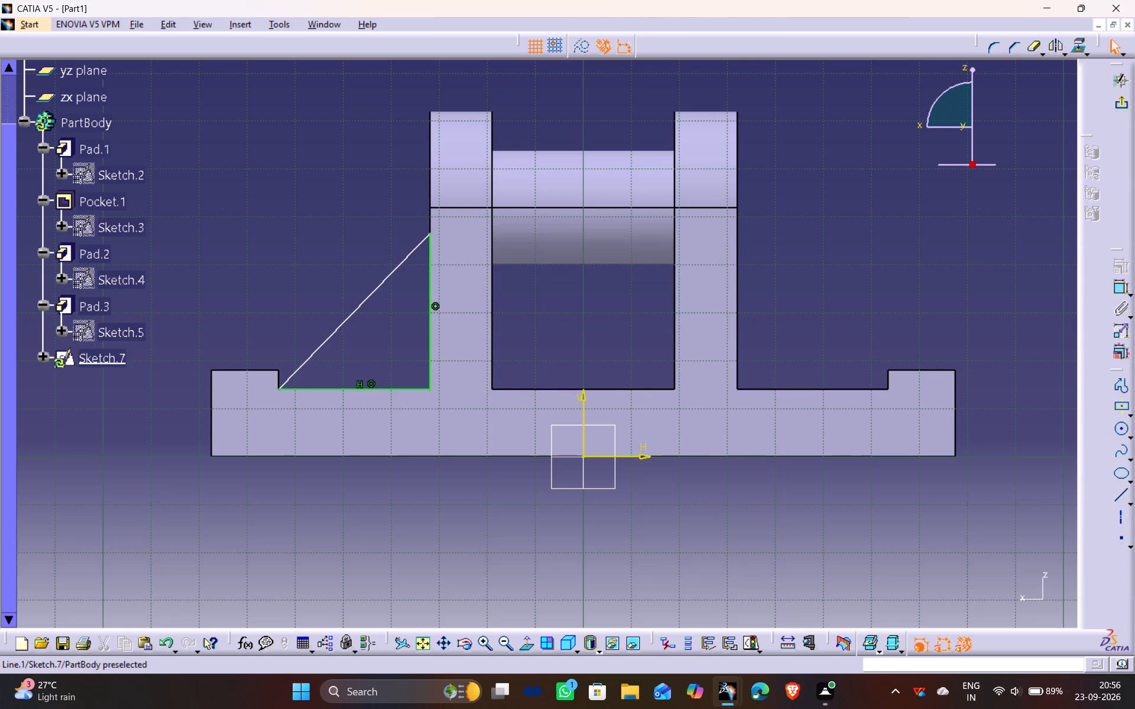
Dimension the triangle's vertical side and set its length to 25 mm.
left_click(429, 320)
left_click(1121, 290)
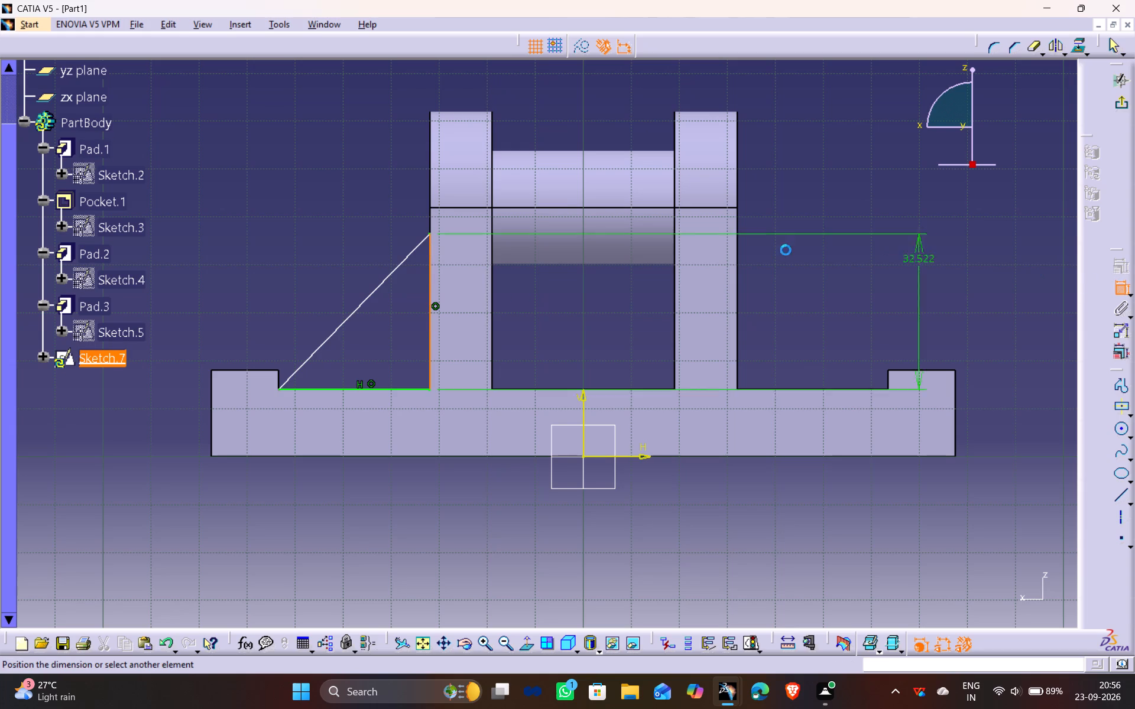
left_click(247, 312)
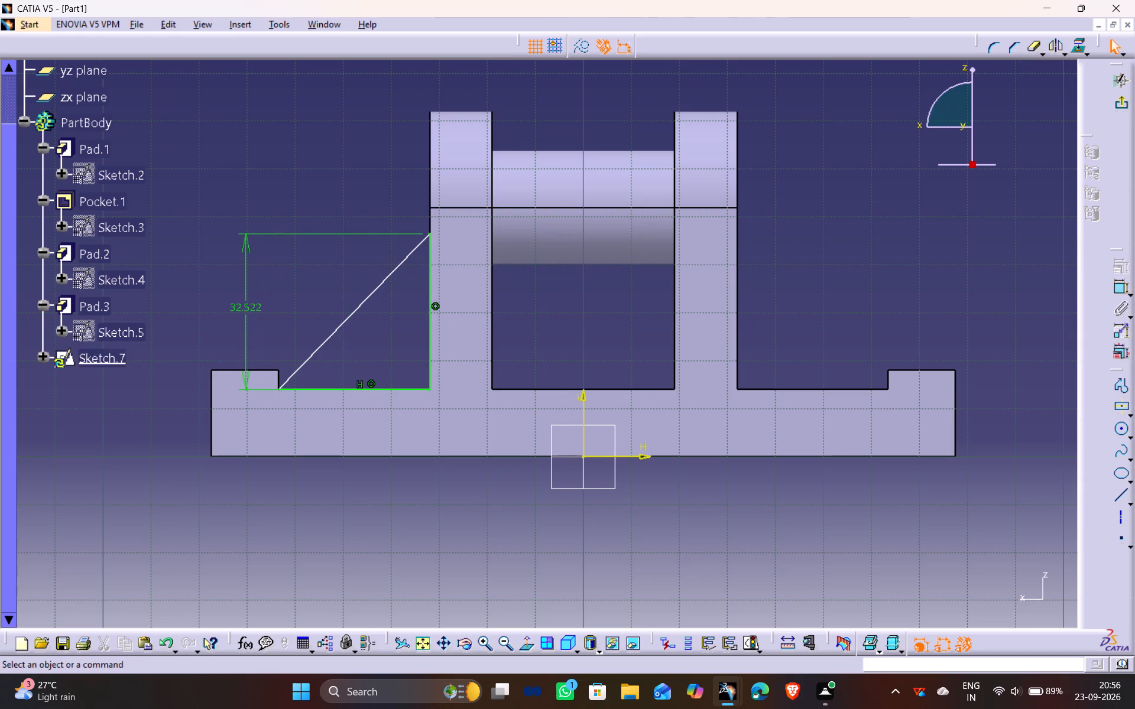
double_click(249, 305)
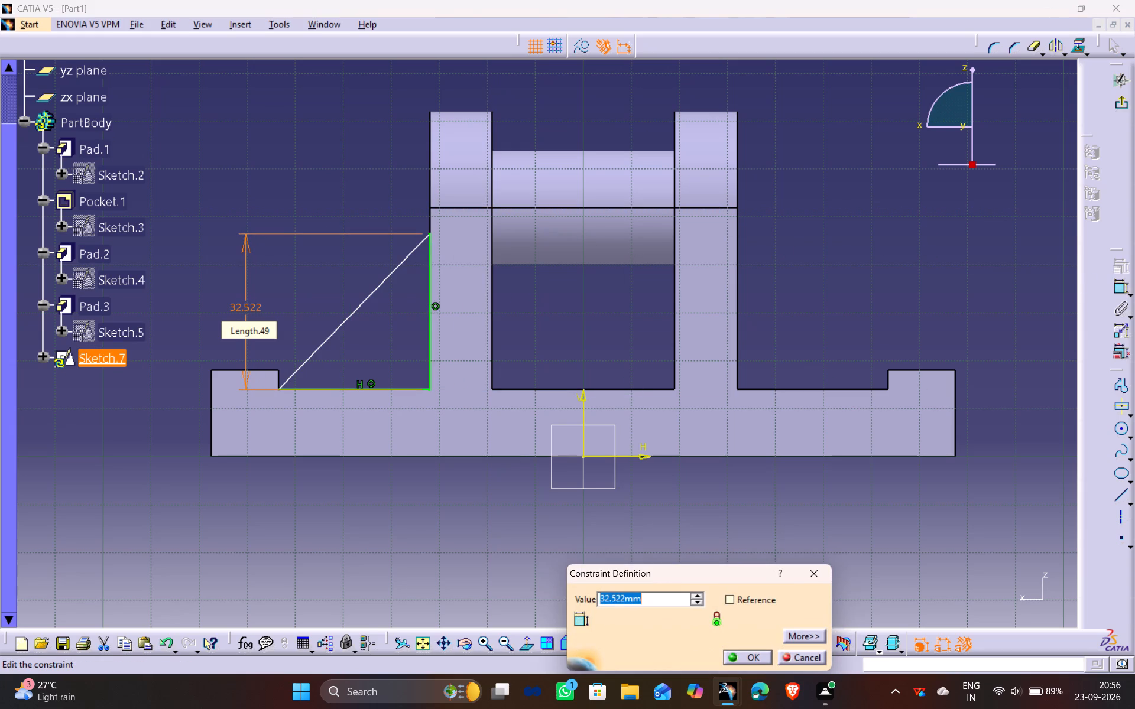
type("25")
key("Return")
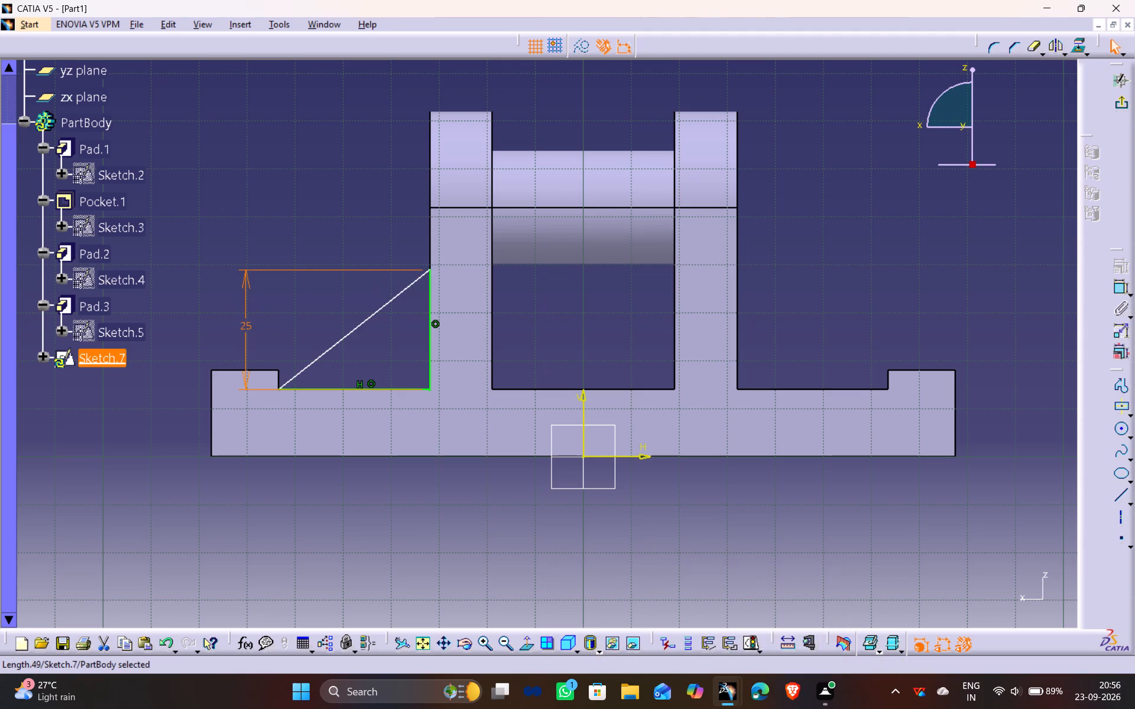
Set the triangle's vertical side to 30 mm.
double_click(243, 327)
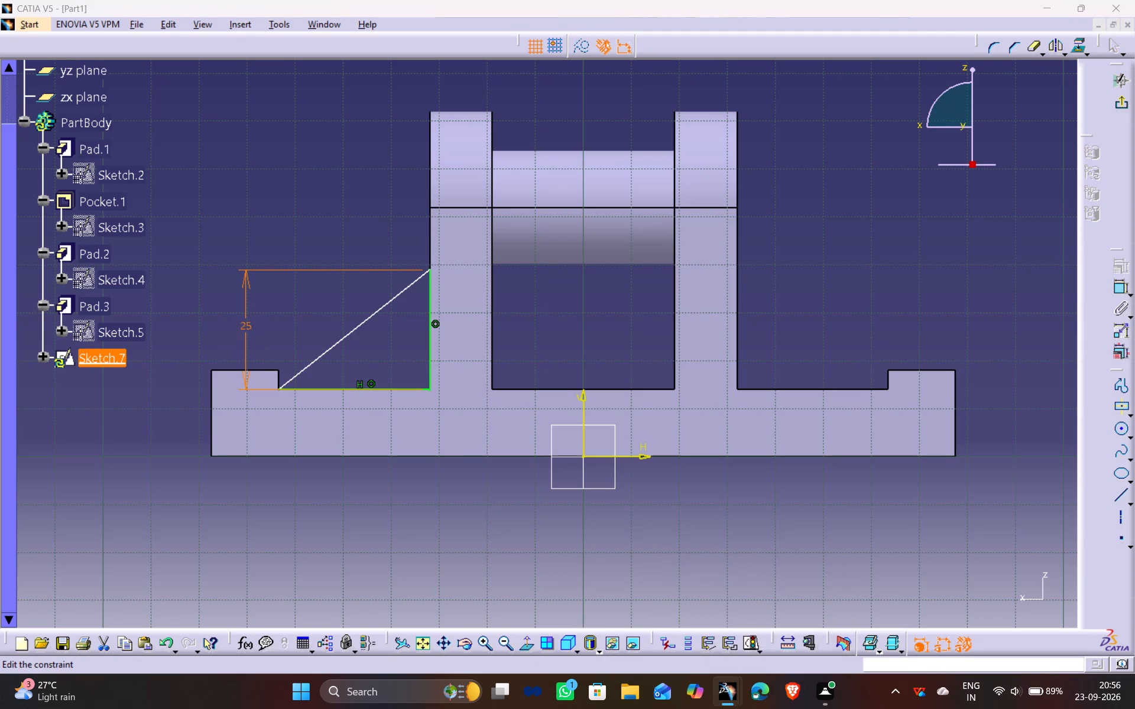
type("30")
key("Return")
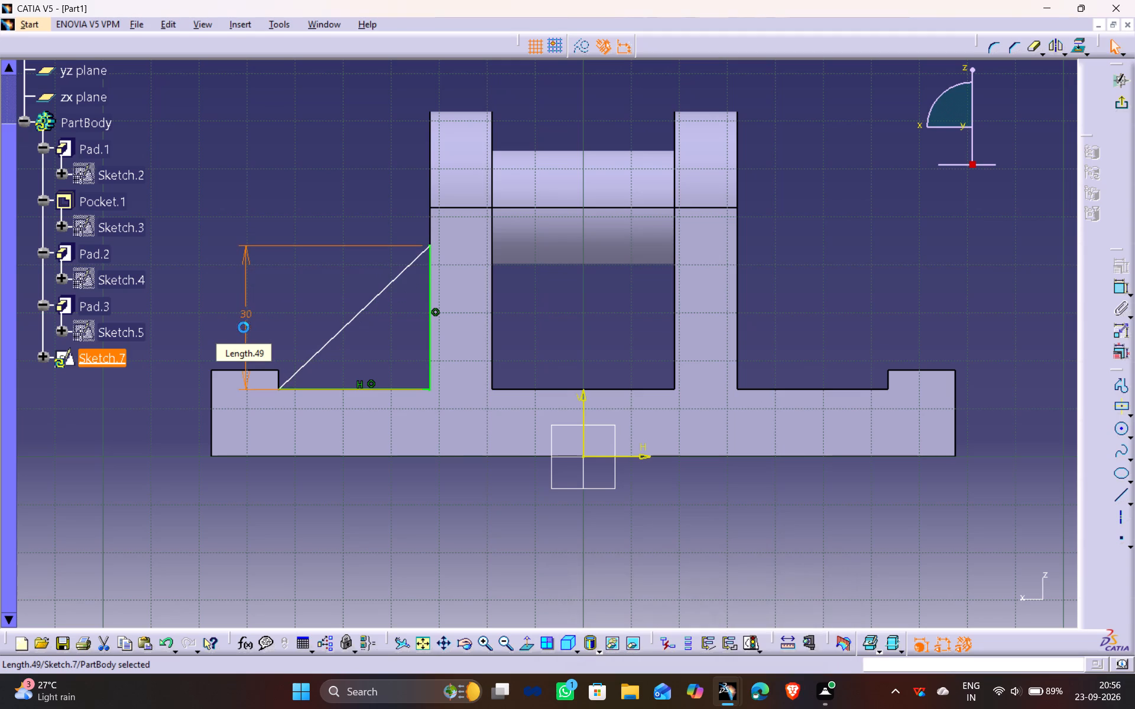
left_click(319, 283)
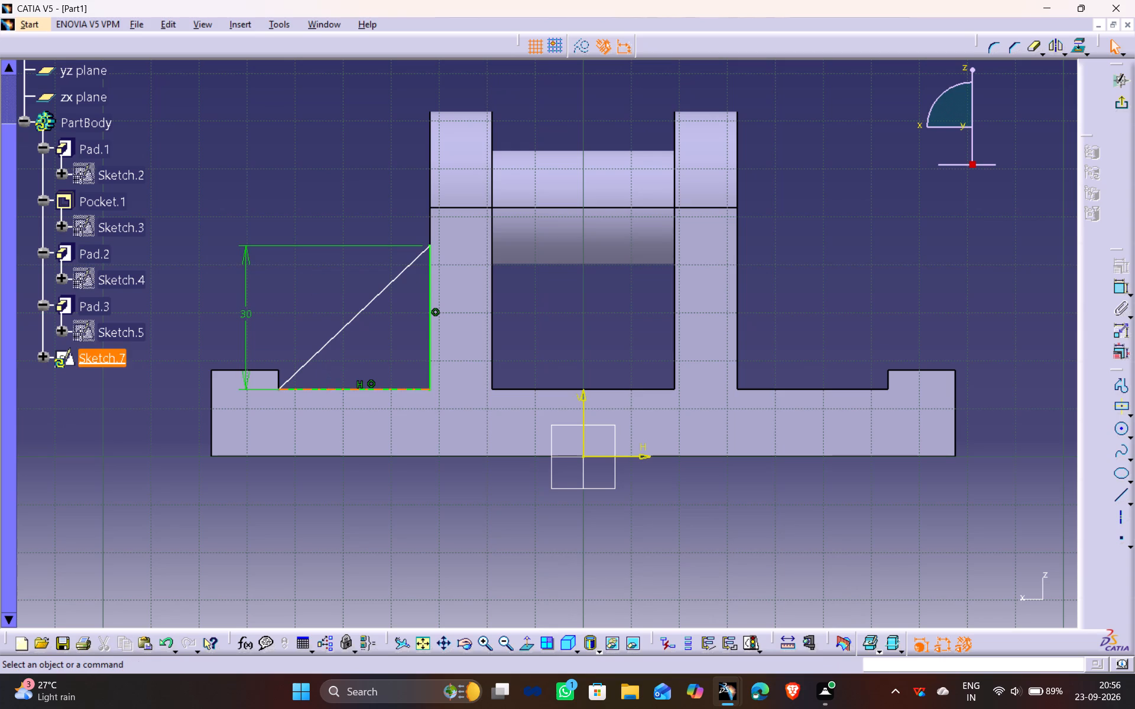
Dimension the length of the triangle's bottom line, placing the dimension below the base.
left_click(336, 390)
left_click(1118, 289)
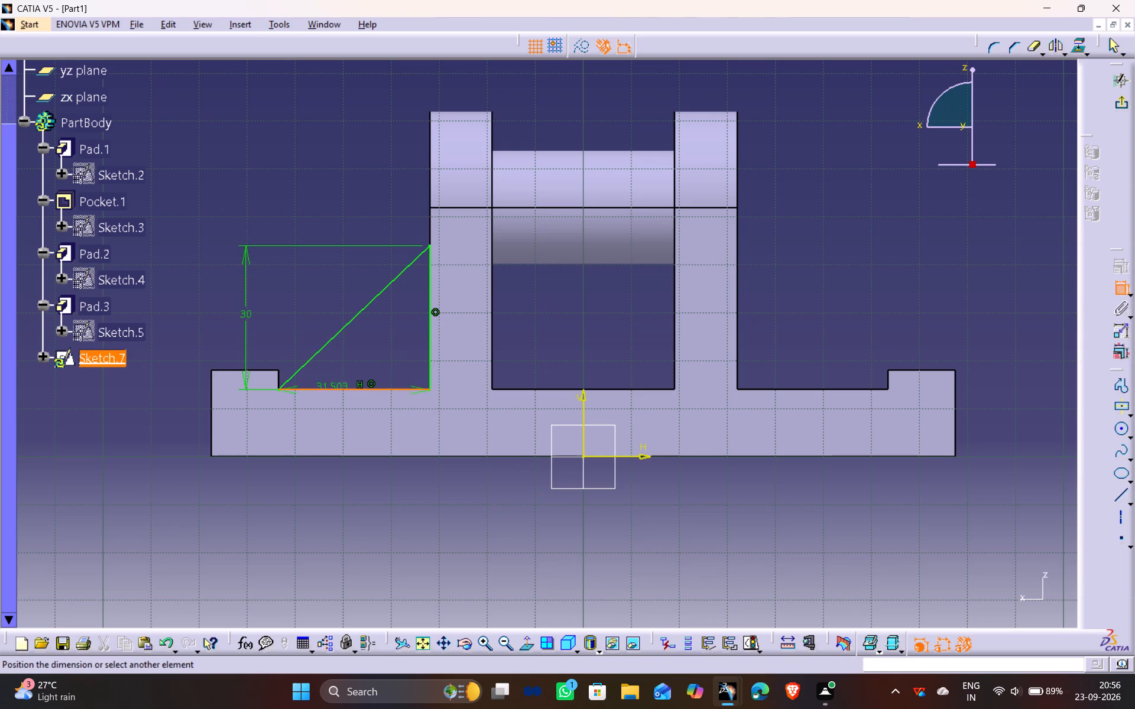
left_click(355, 499)
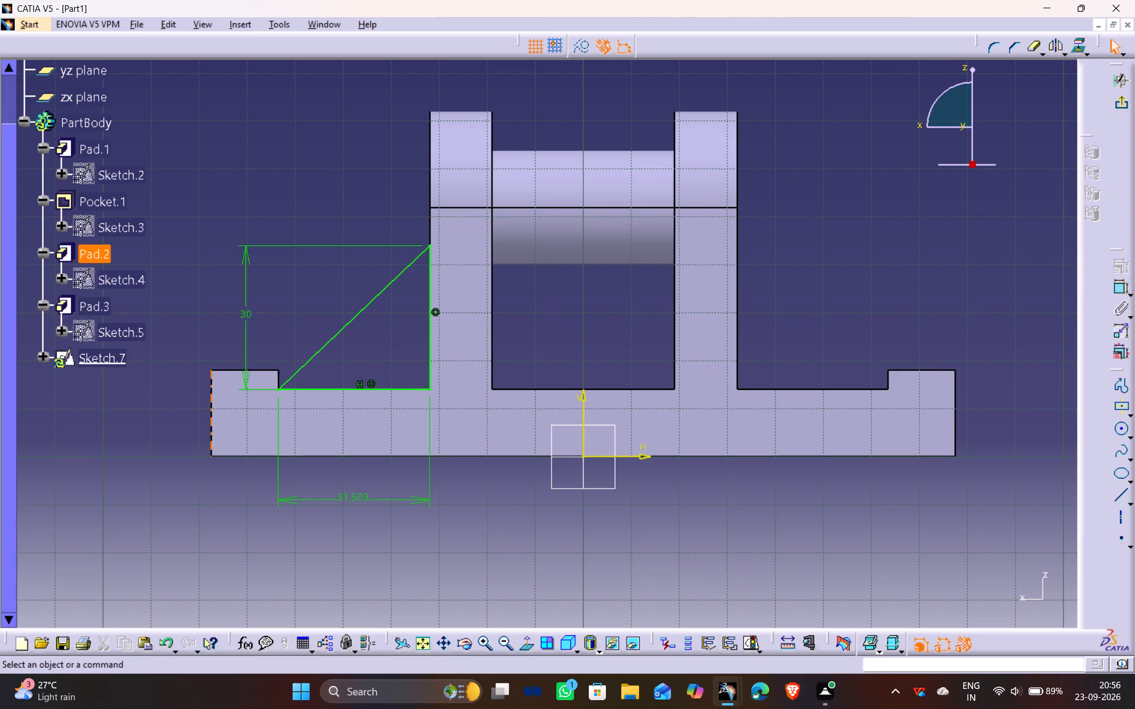
Measure the distance between the opposite upright's outer edge and the vertical edge of its base step.
left_click(782, 643)
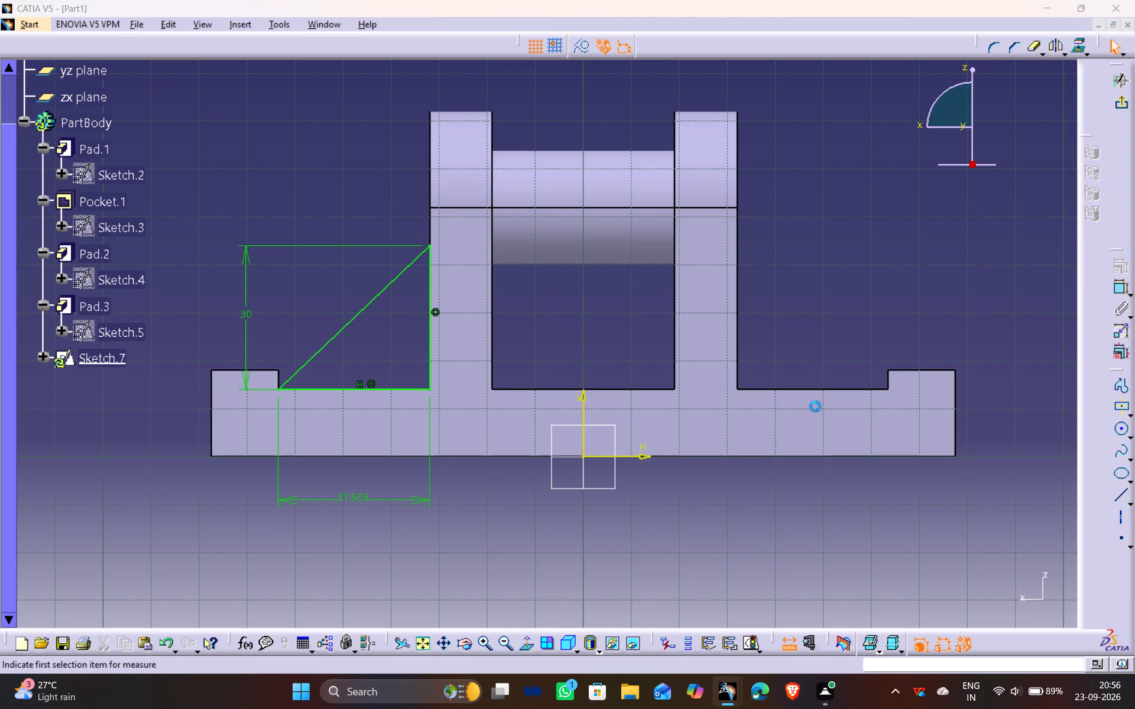
left_click(738, 373)
middle_click_drag(766, 350, 590, 305)
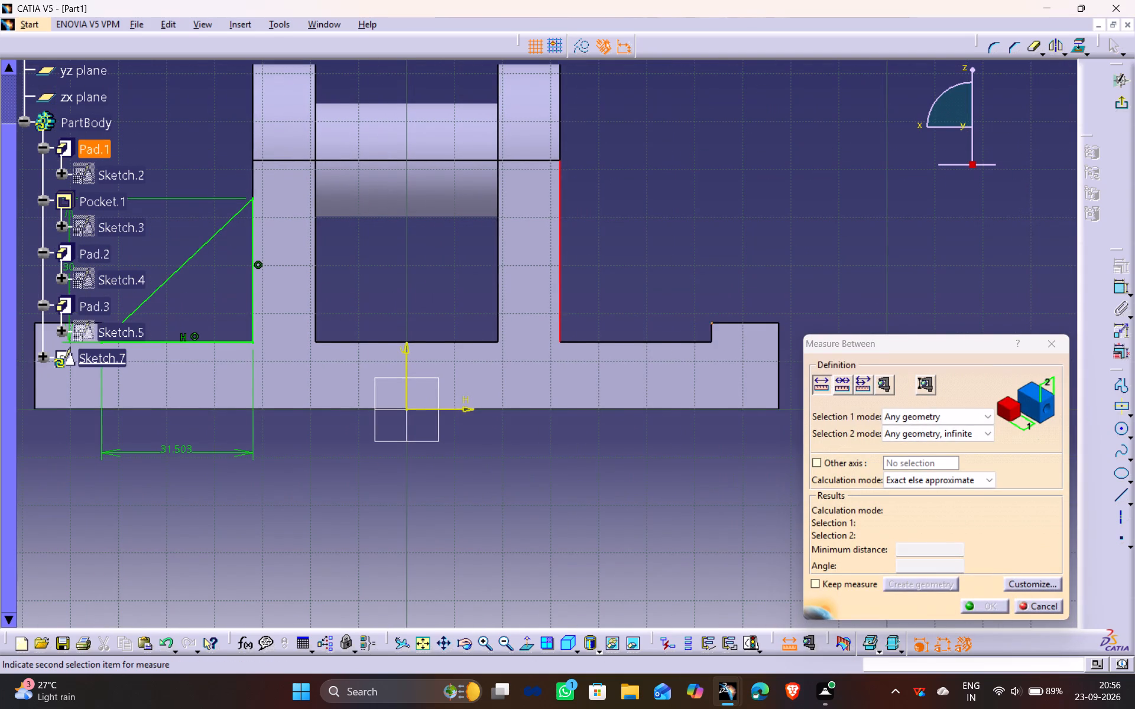
left_click(712, 336)
middle_click_drag(730, 299, 801, 311)
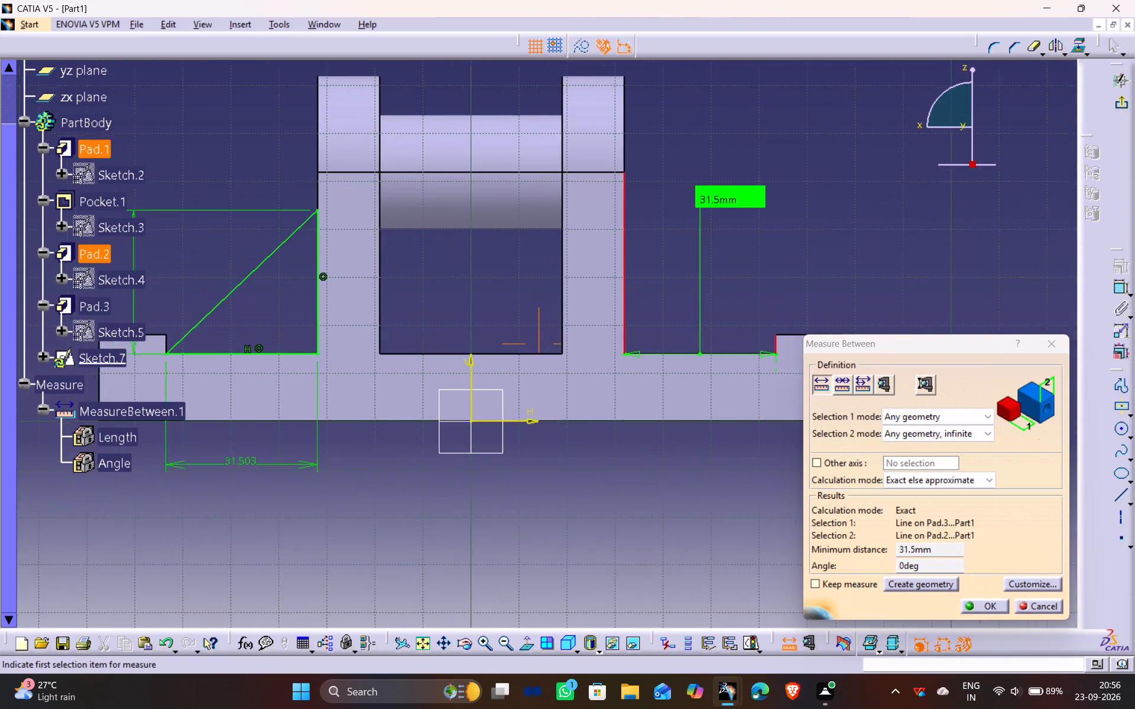
middle_click_drag(801, 311, 892, 322)
left_click(1046, 348)
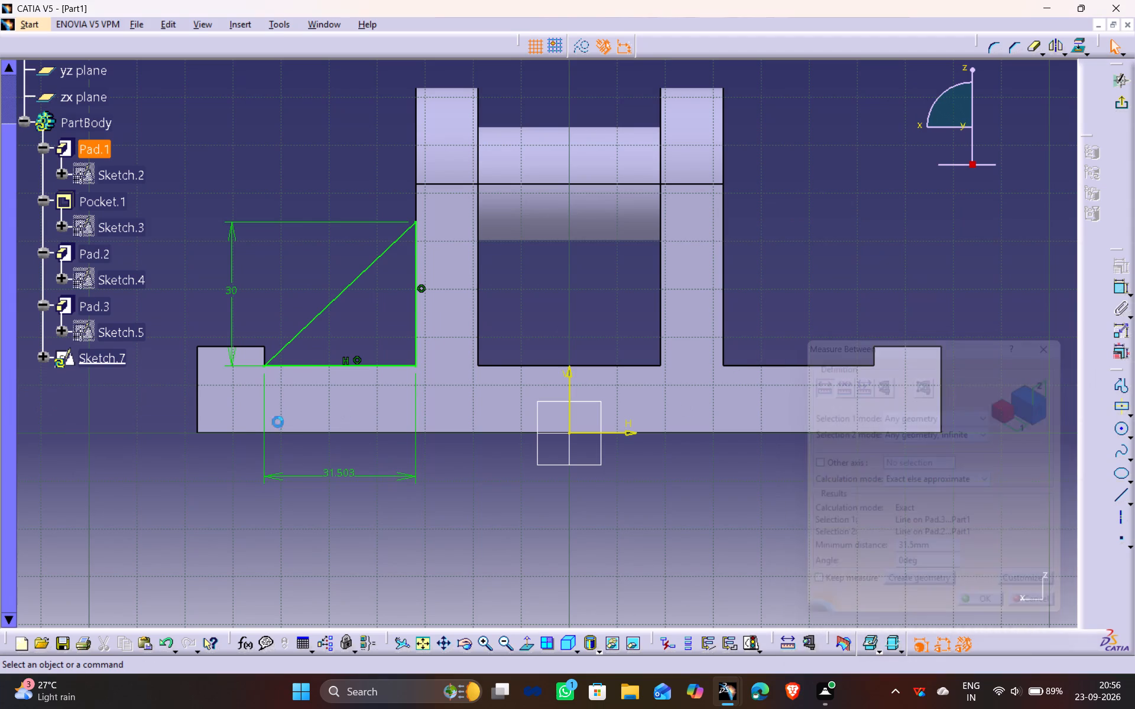
Set the triangle's bottom length to 31.5 mm and exit the sketch.
double_click(340, 472)
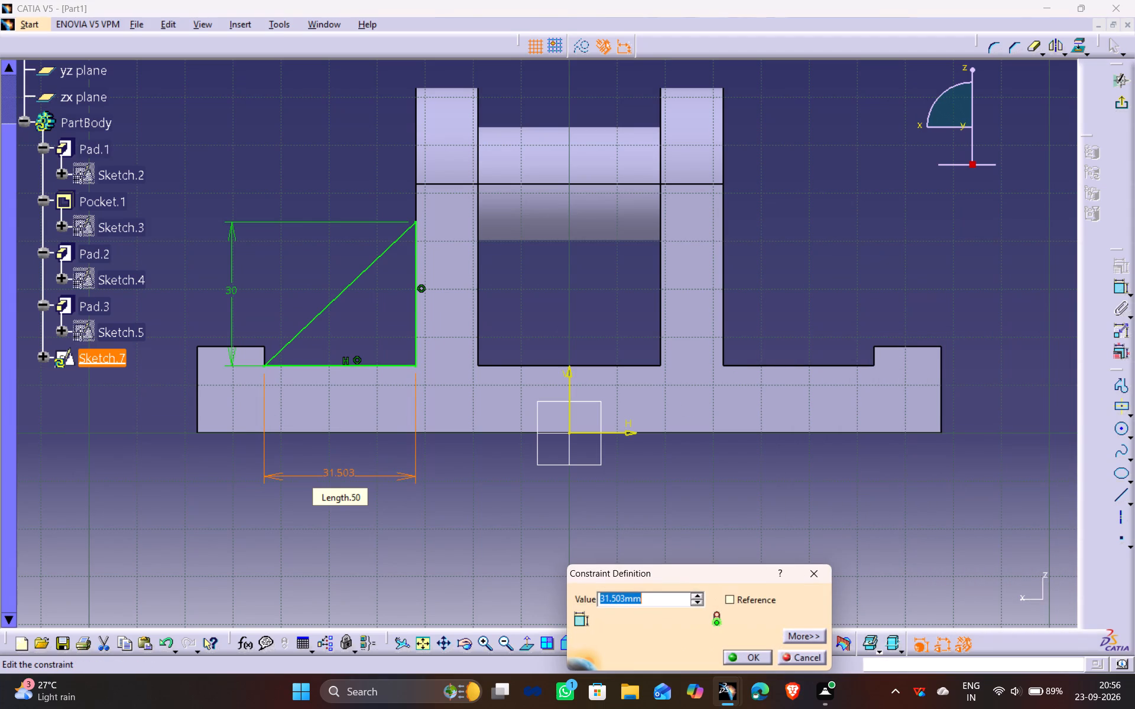
type("31")
key("period")
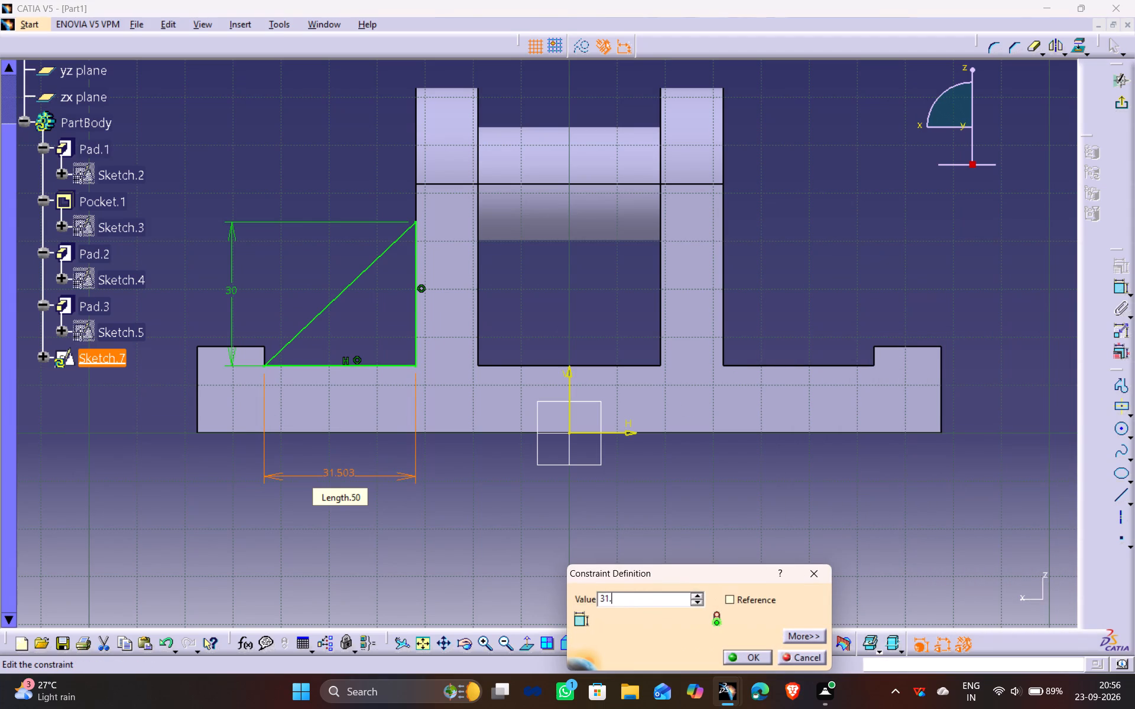
key("5")
key("Return")
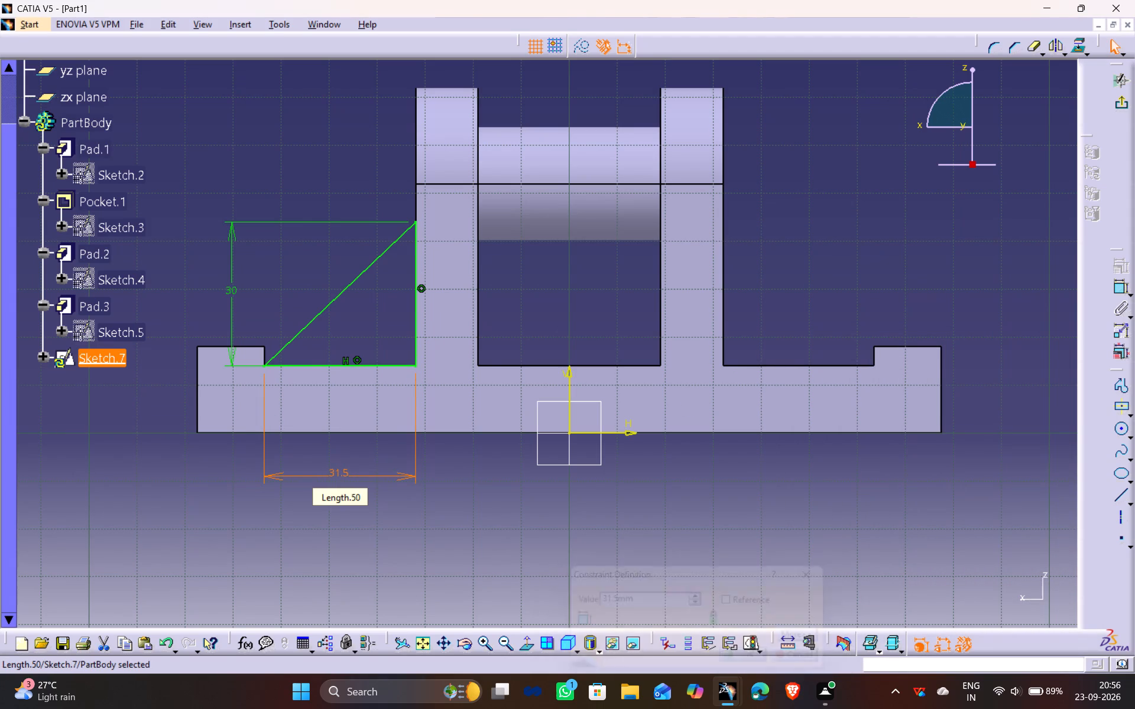
left_click(598, 277)
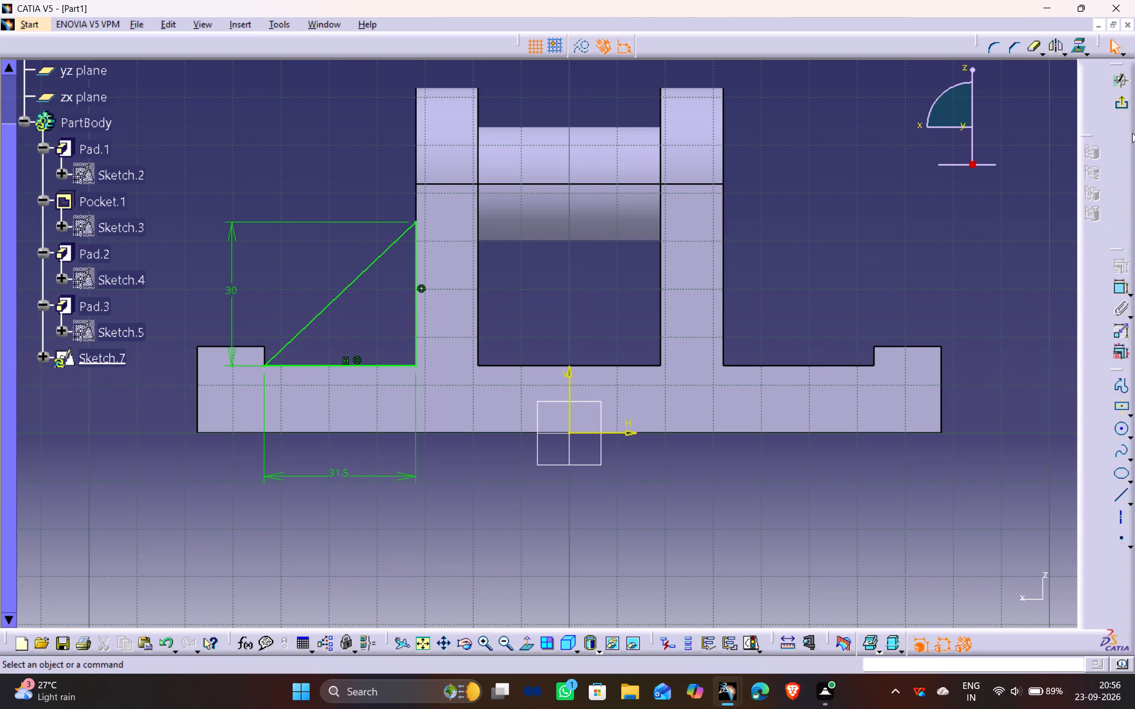
left_click(1122, 107)
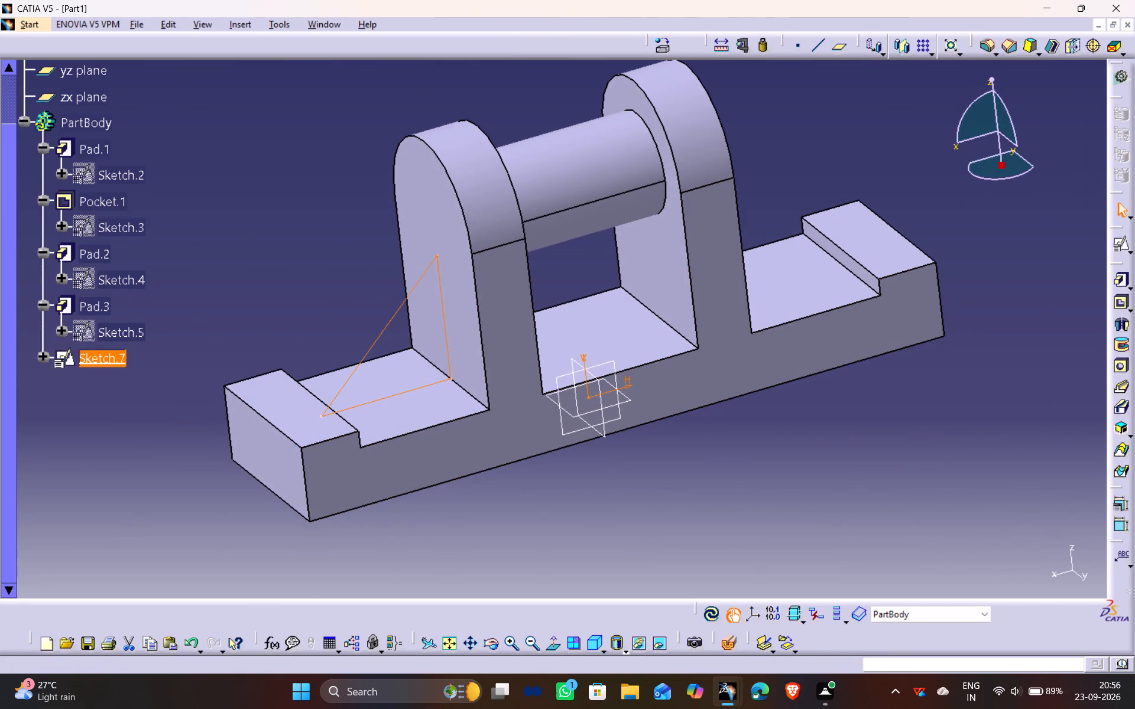
Extrude the triangle sketch into a rib pad with a length of 8 mm and mirrored extent.
left_click(1120, 279)
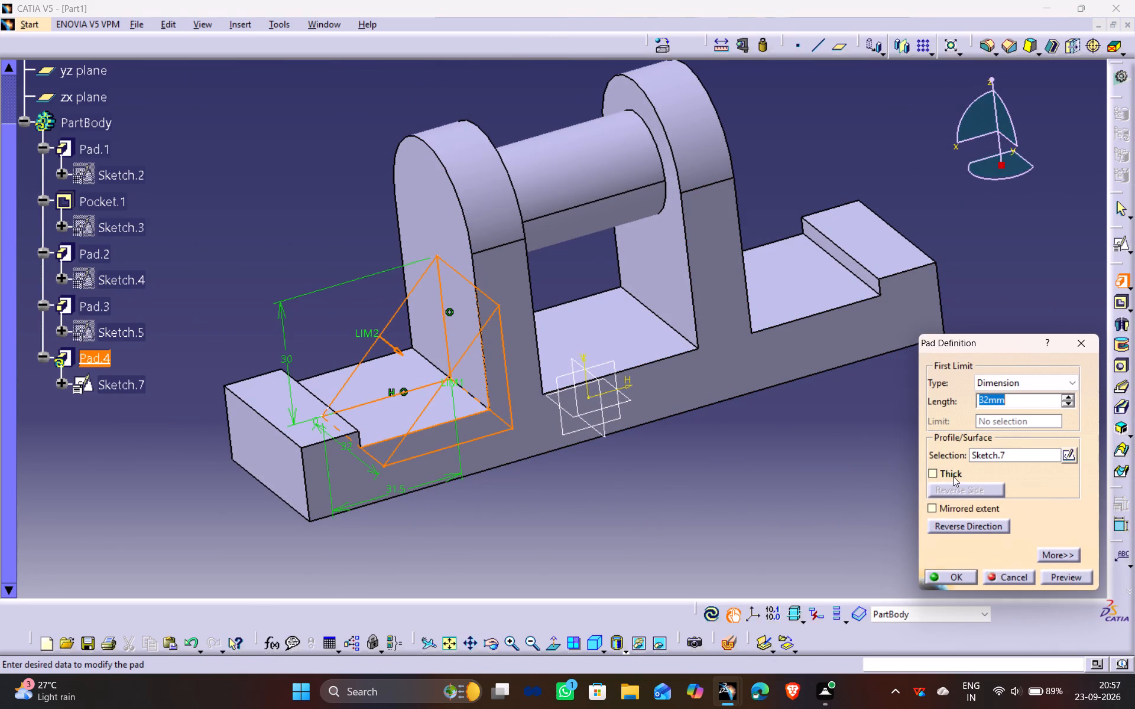
left_click(943, 509)
left_click_drag(990, 401, 945, 403)
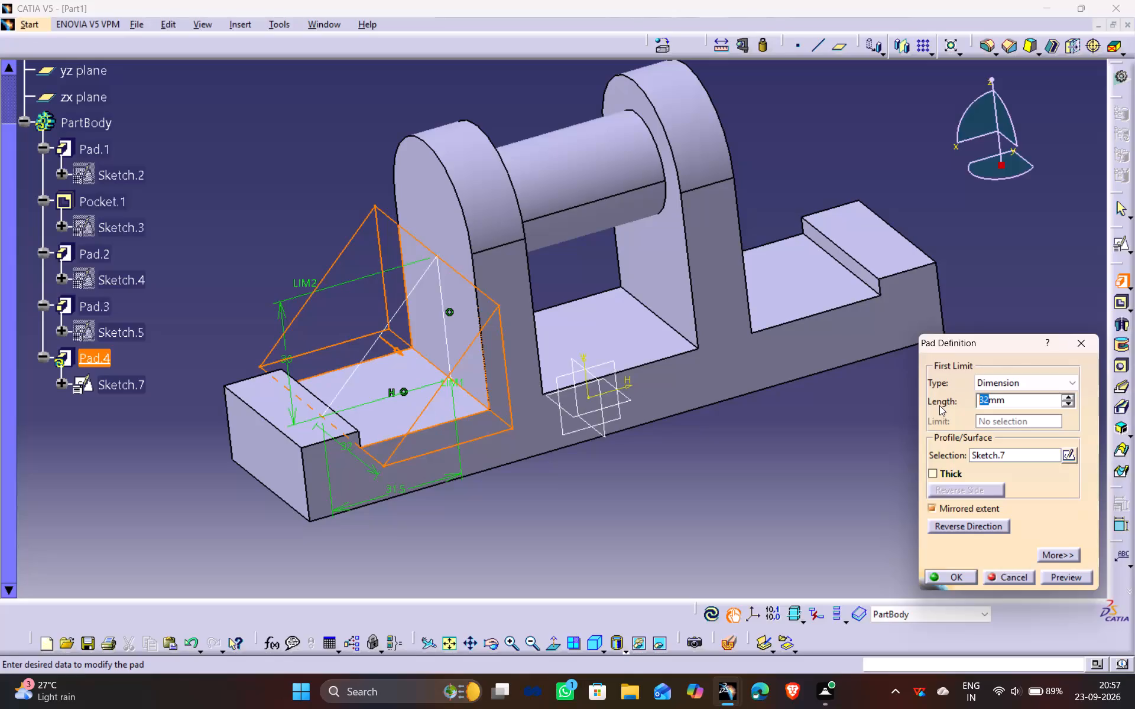
key("8")
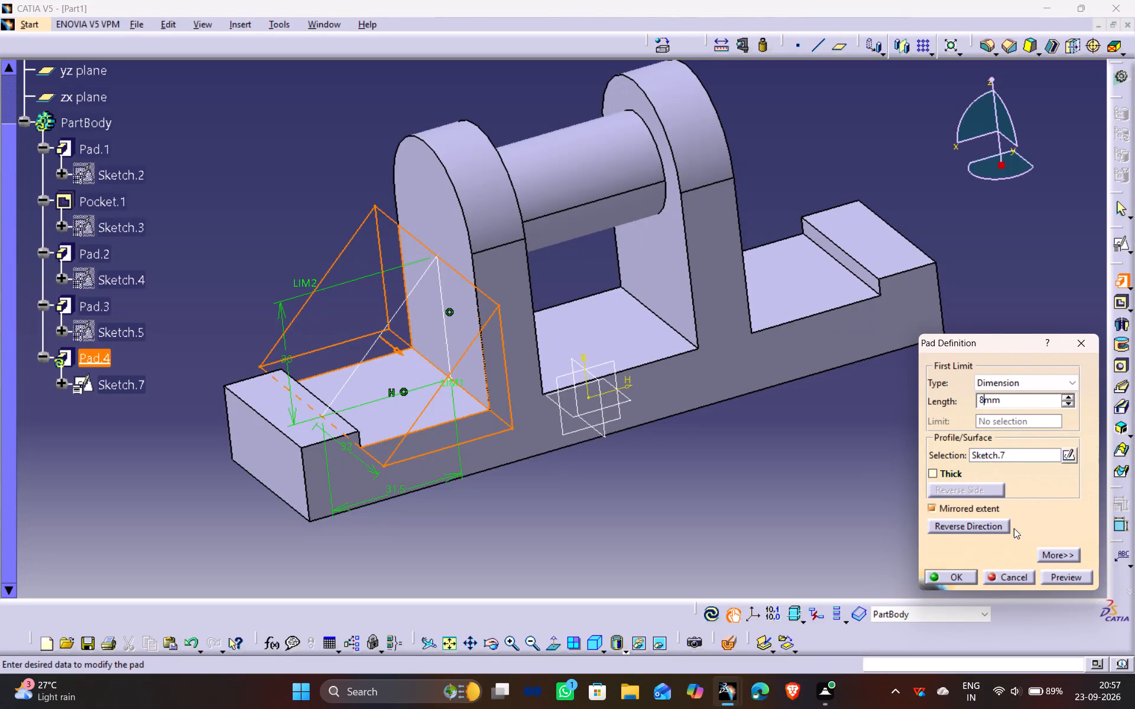
left_click(1067, 574)
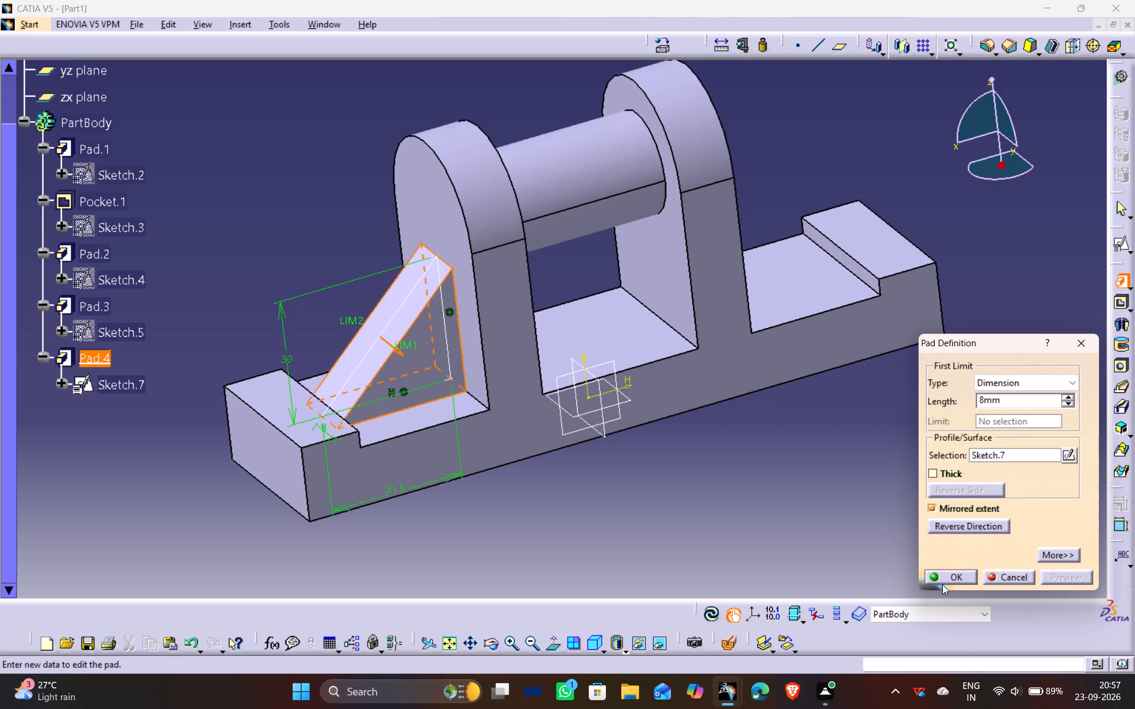
left_click(949, 577)
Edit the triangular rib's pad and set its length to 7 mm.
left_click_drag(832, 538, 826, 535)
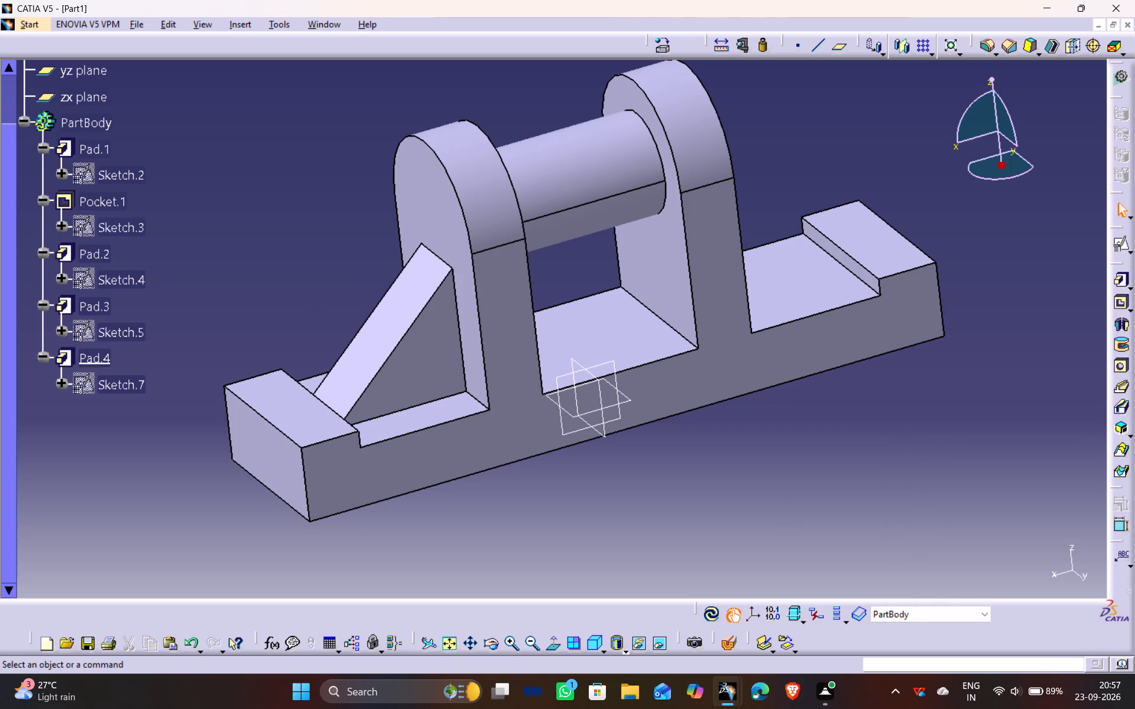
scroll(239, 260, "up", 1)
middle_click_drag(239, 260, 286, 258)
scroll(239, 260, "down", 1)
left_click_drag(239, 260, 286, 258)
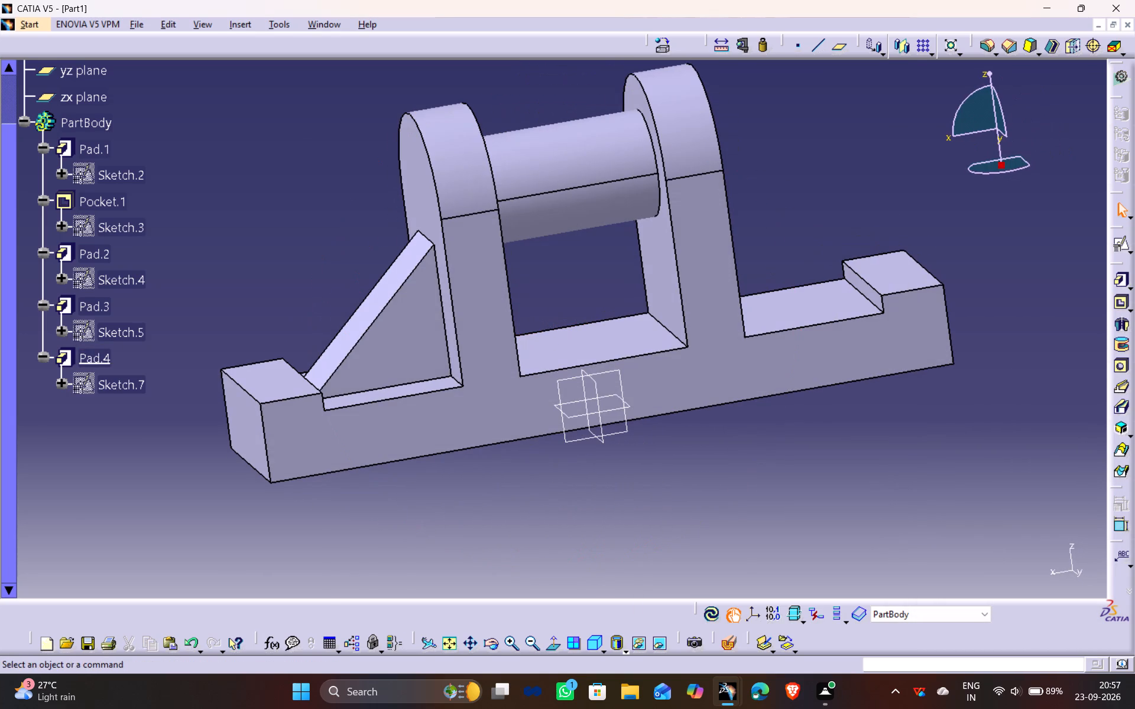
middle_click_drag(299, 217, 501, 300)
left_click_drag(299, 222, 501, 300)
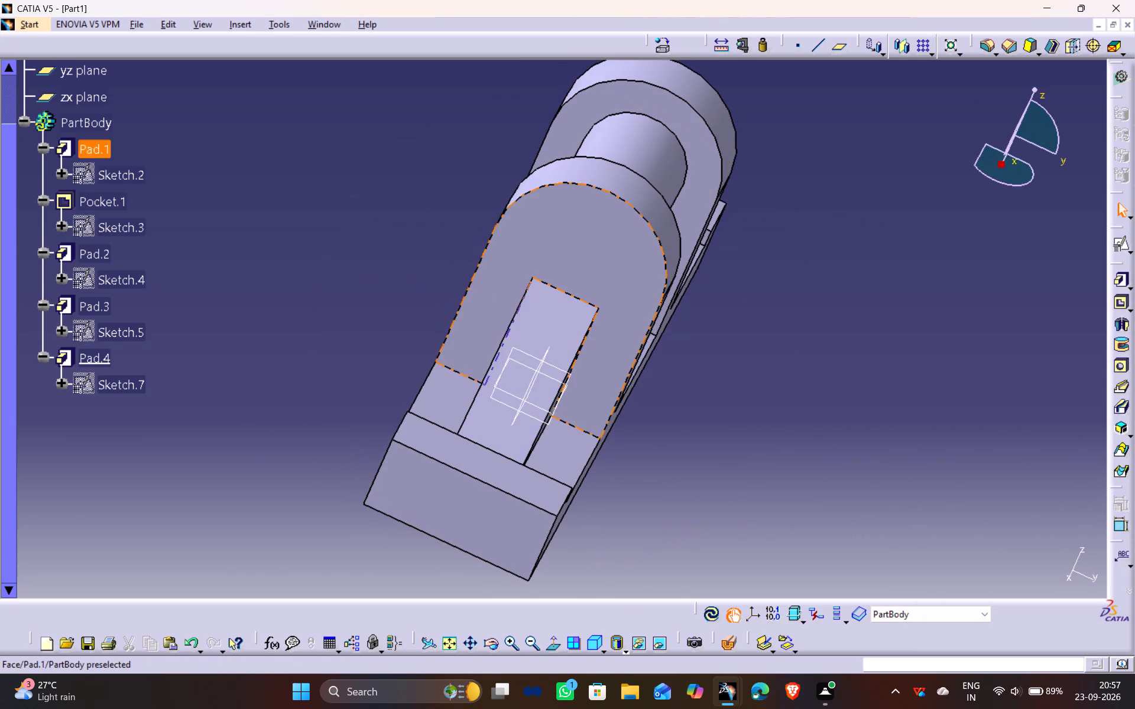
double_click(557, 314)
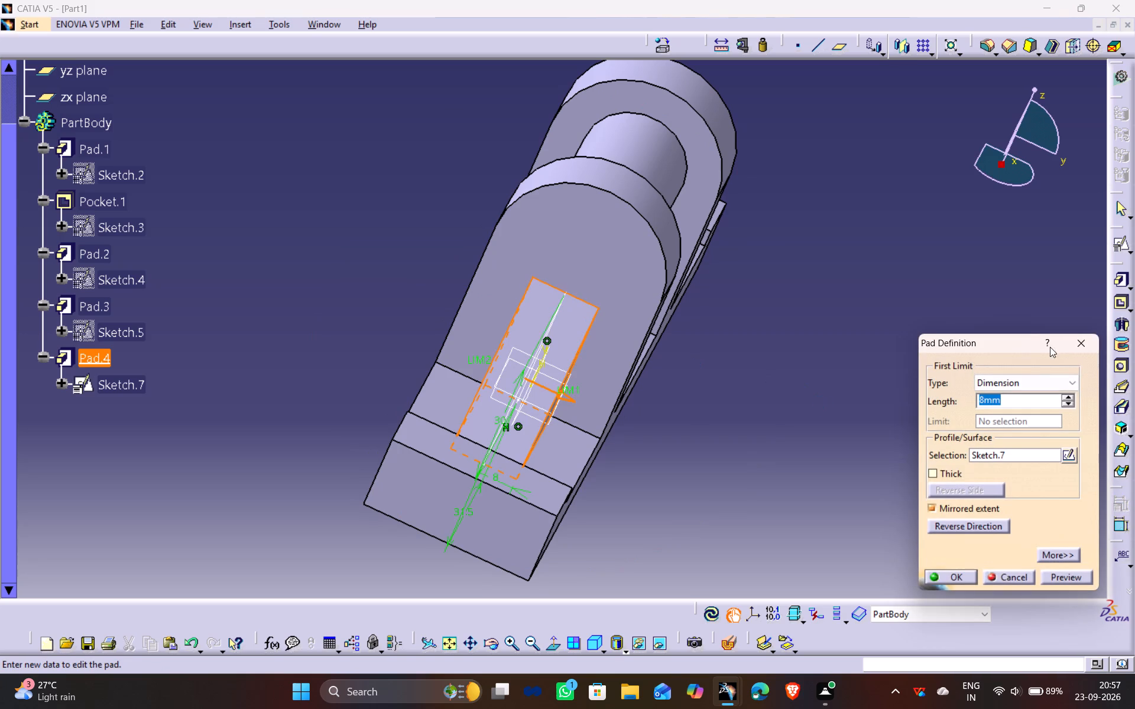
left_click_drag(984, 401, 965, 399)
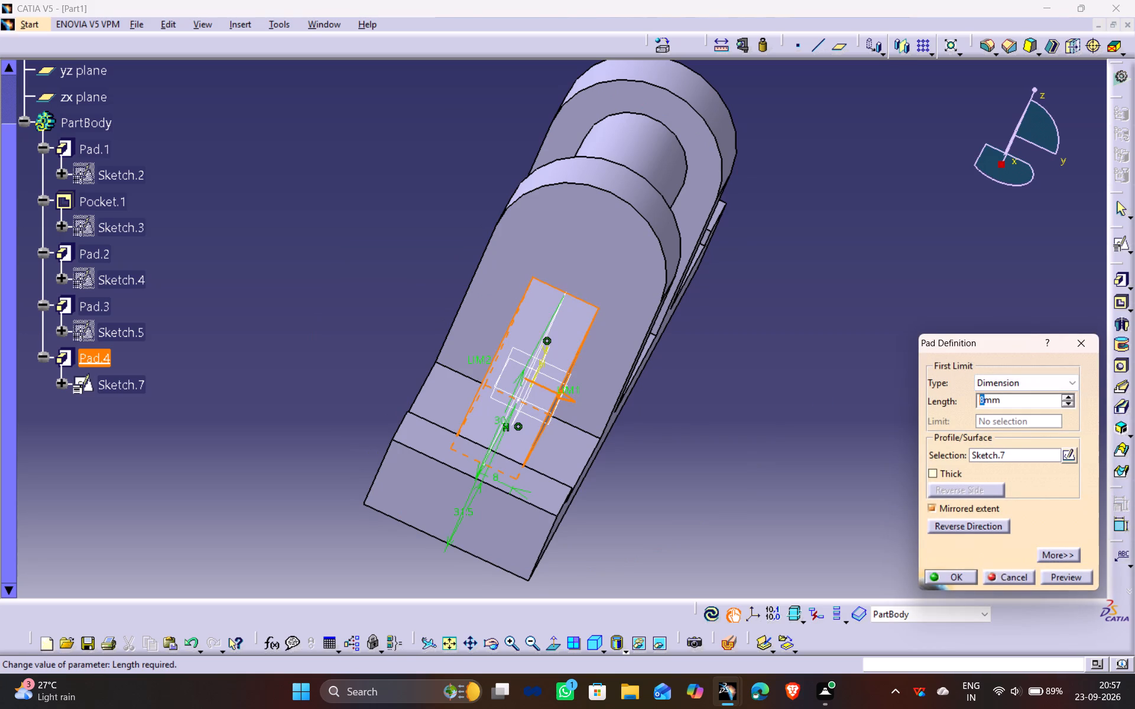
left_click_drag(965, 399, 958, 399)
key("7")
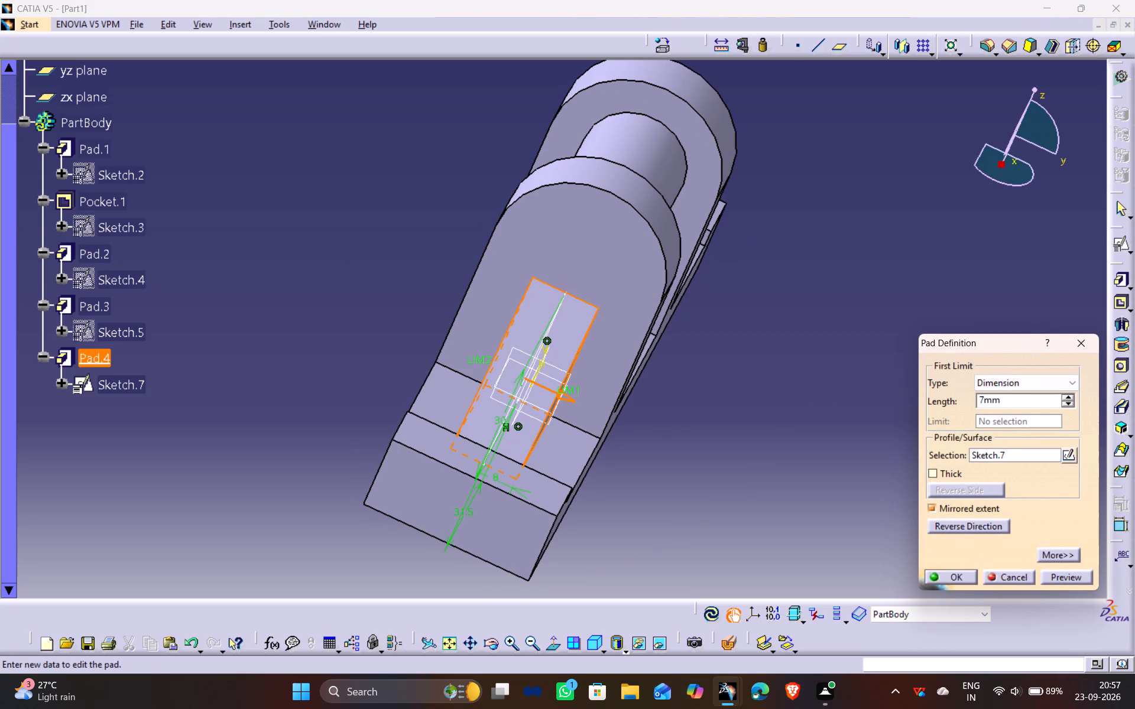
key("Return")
Edit the triangular rib's pad and set its length to 6 mm.
double_click(550, 328)
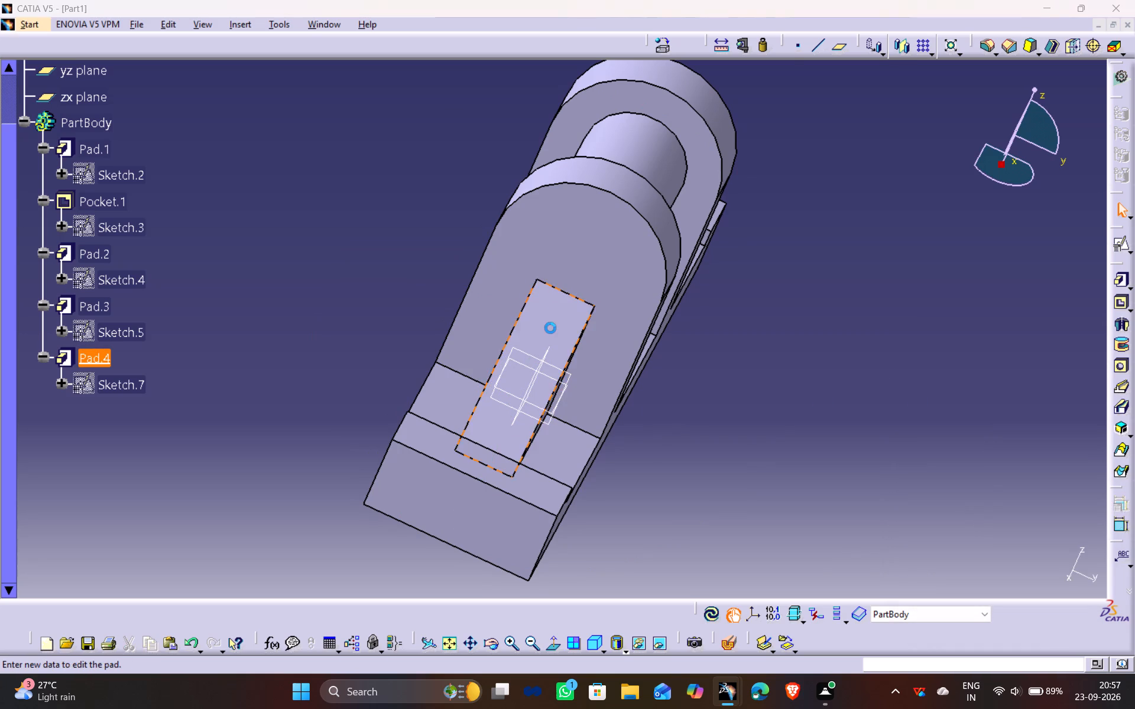
left_click_drag(982, 398, 945, 410)
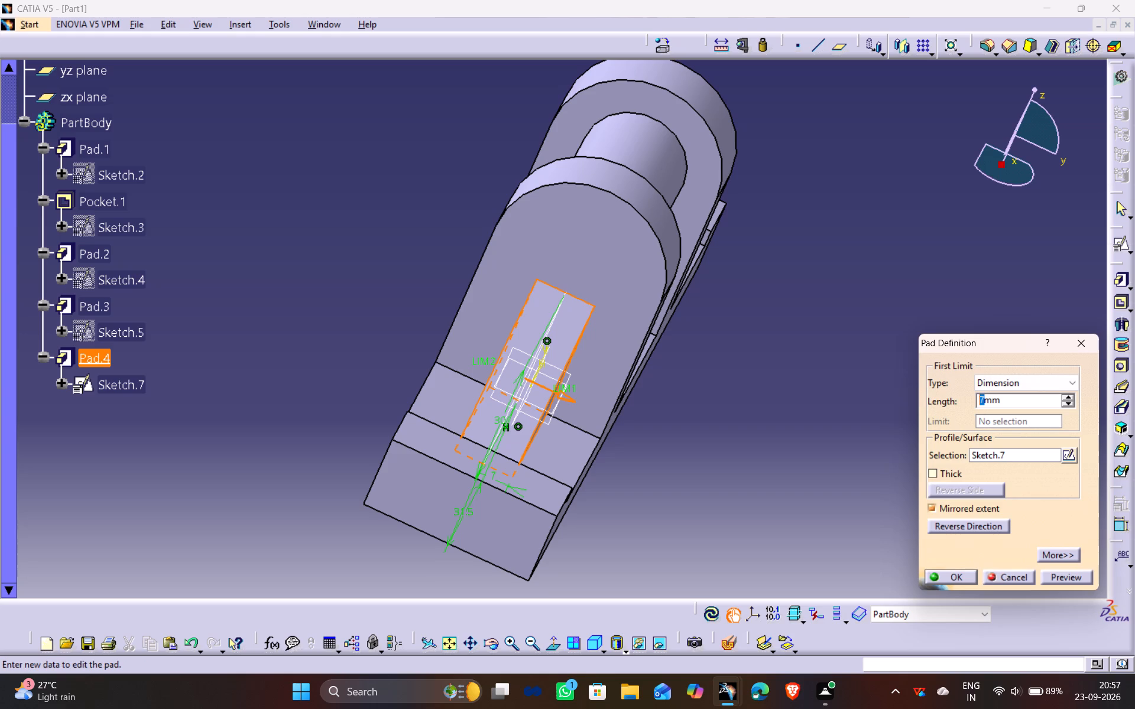
key("6")
key("Return")
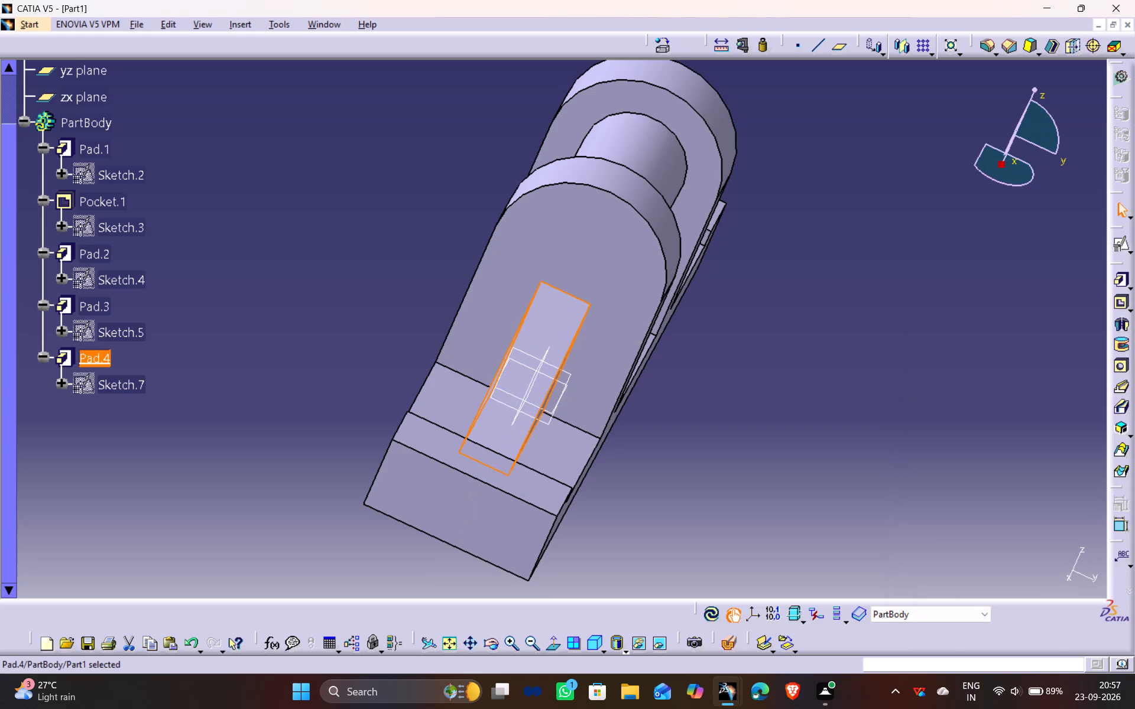
Mirror the current solid about the yz plane to add the rib on the opposite upright.
left_click_drag(861, 357, 855, 366)
middle_click_drag(786, 482, 630, 419)
left_click_drag(785, 482, 630, 419)
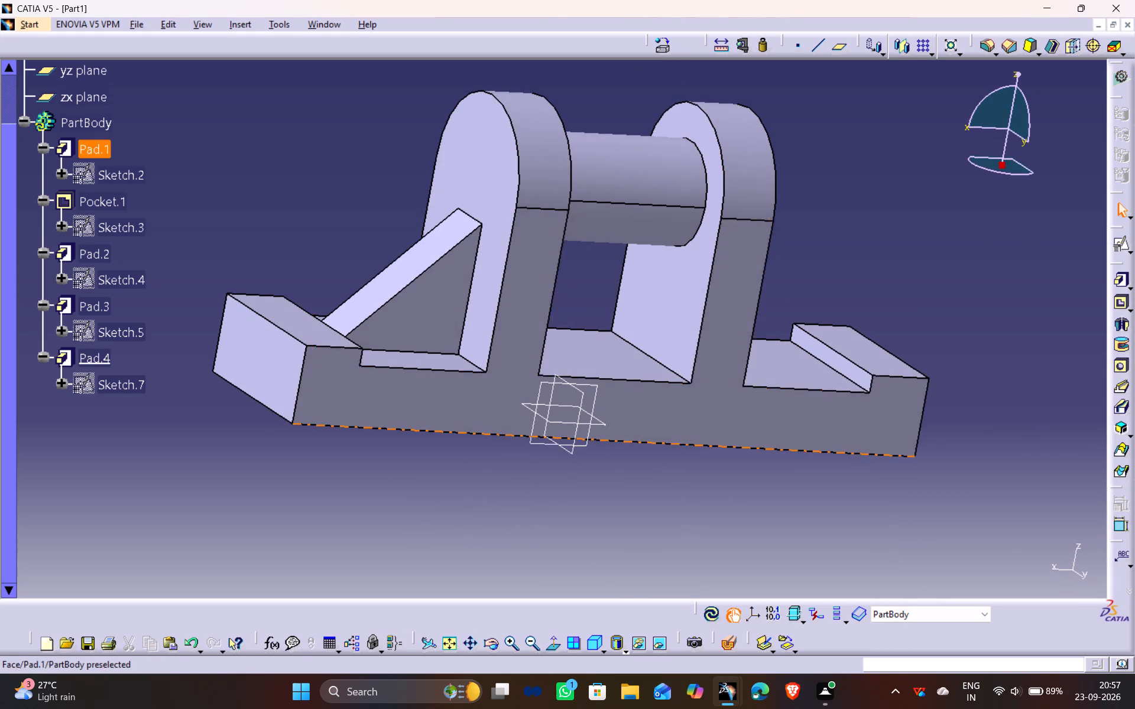
left_click(440, 298)
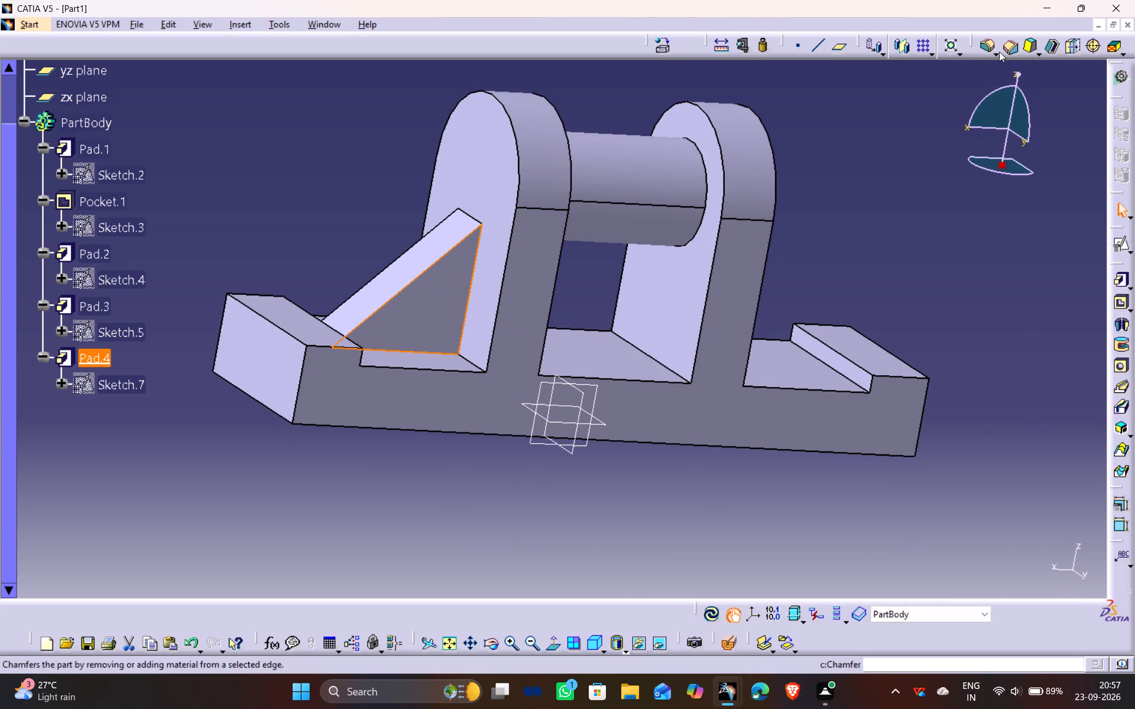
left_click(901, 46)
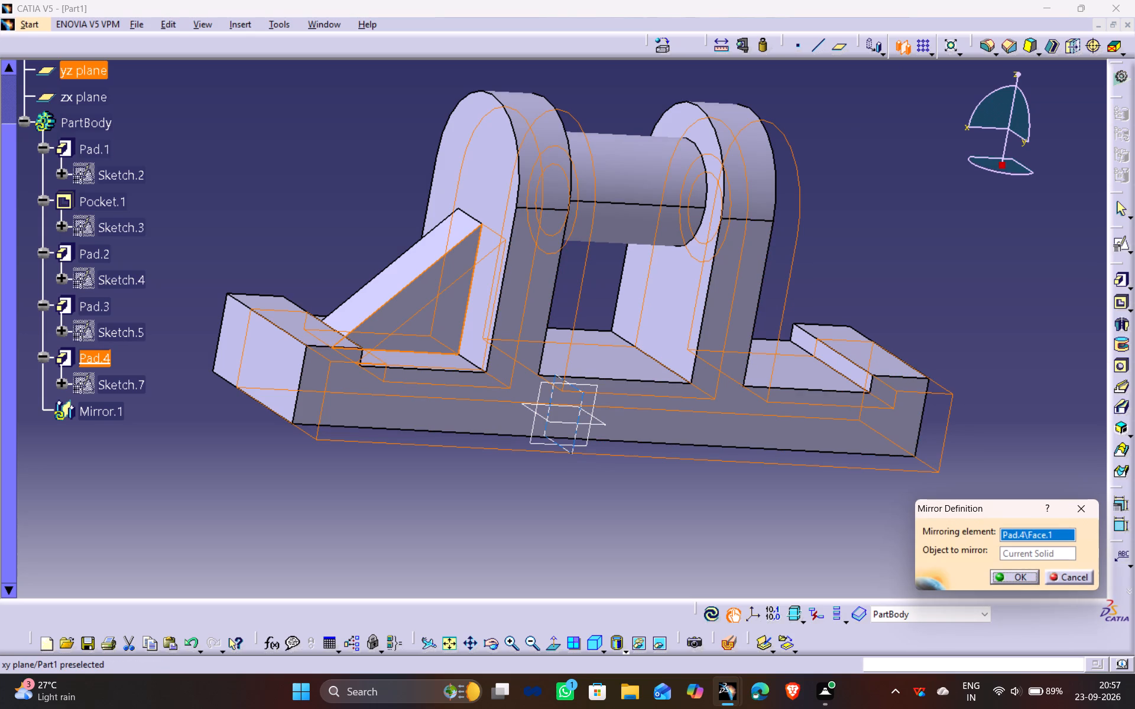
left_click(581, 398)
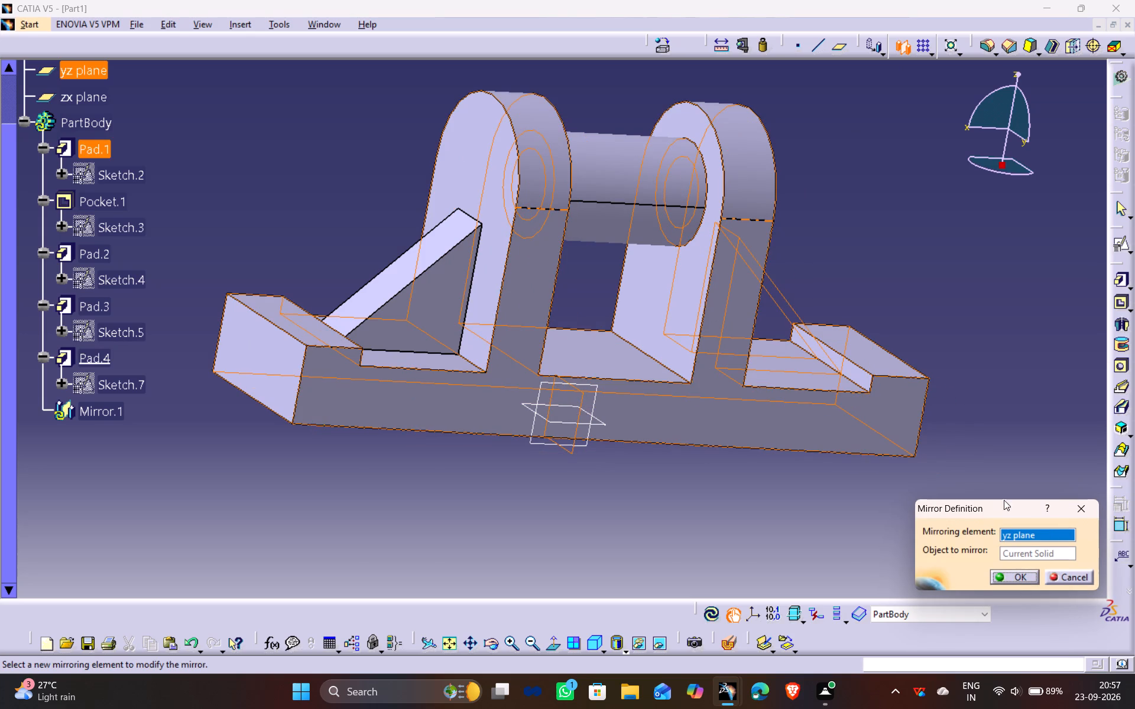
left_click(1018, 581)
Inspect the mirrored part and its two triangular ribs from several angles.
middle_click_drag(683, 326, 682, 326)
left_click_drag(680, 324, 570, 283)
middle_click_drag(682, 326, 570, 283)
left_click(576, 279)
left_click_drag(903, 202, 896, 203)
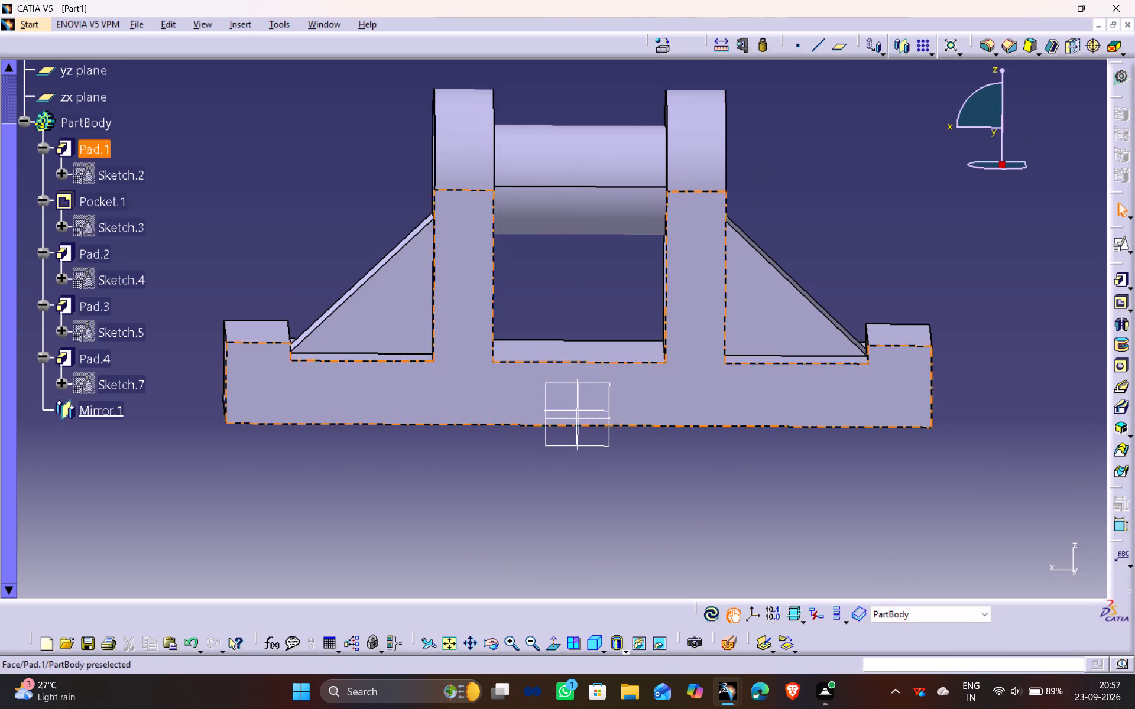
middle_click_drag(583, 76, 664, 78)
left_click_drag(583, 76, 664, 78)
scroll(590, 142, "down", 1)
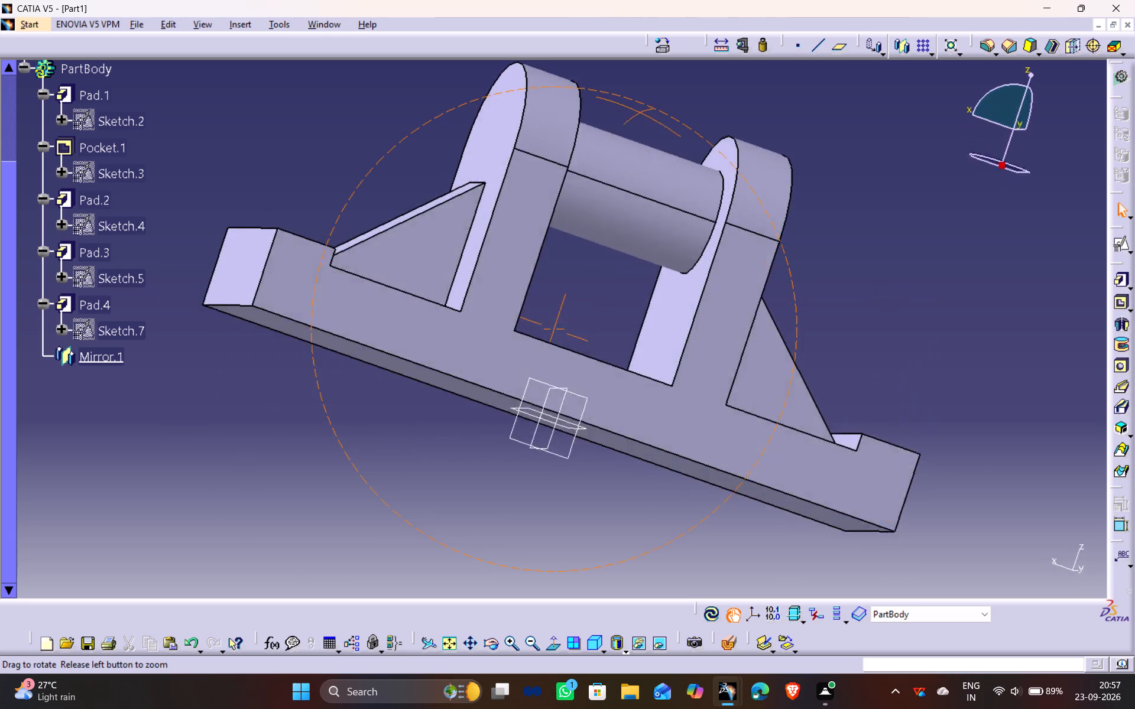
left_click_drag(664, 78, 559, 83)
middle_click_drag(664, 78, 559, 83)
scroll(764, 160, "up", 1)
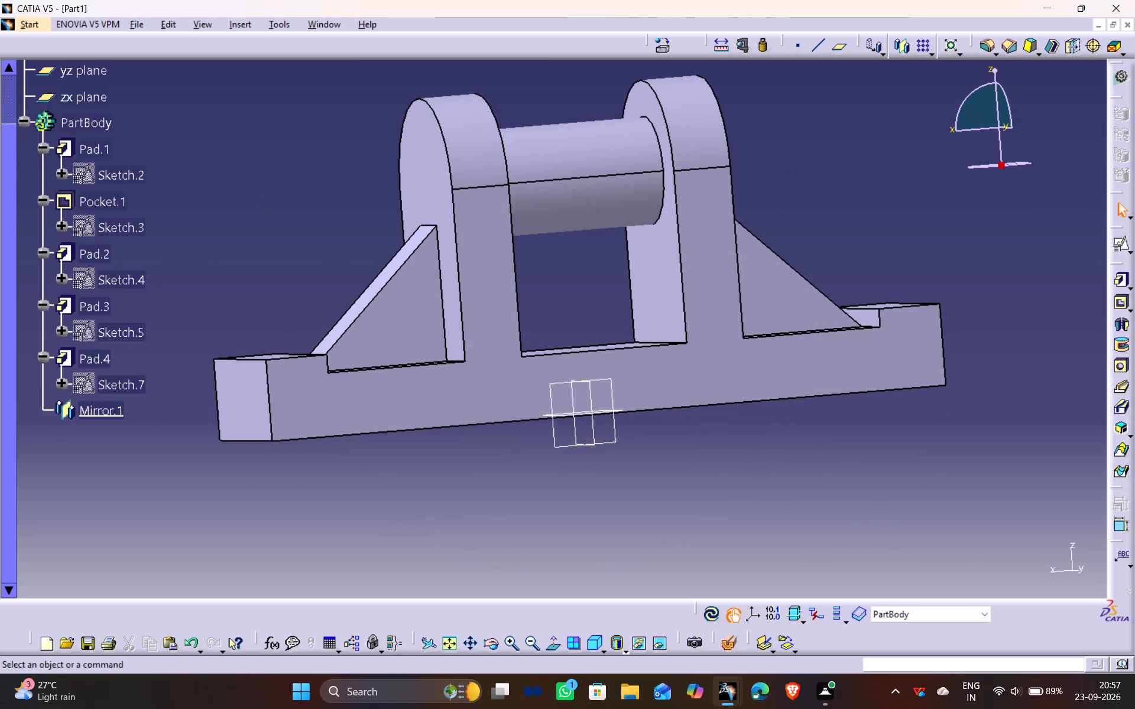
scroll(920, 191, "up", 1)
middle_click_drag(920, 190, 763, 246)
scroll(920, 190, "down", 1)
left_click_drag(919, 190, 765, 247)
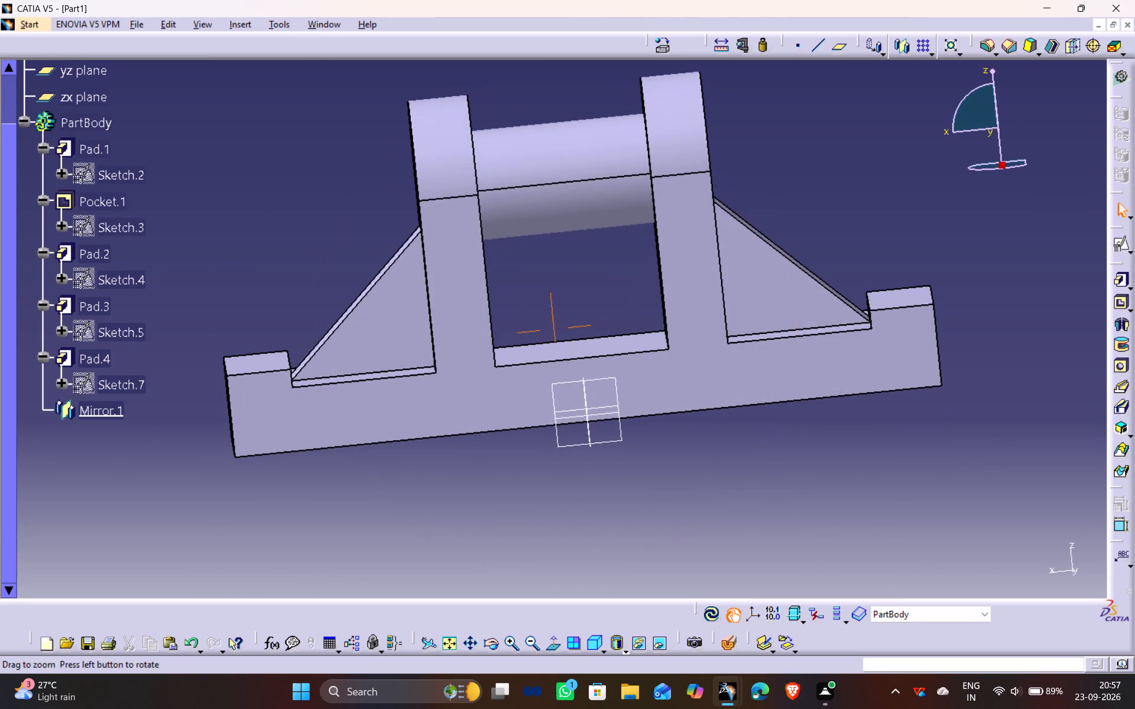
middle_click_drag(763, 246, 762, 245)
left_click(346, 126)
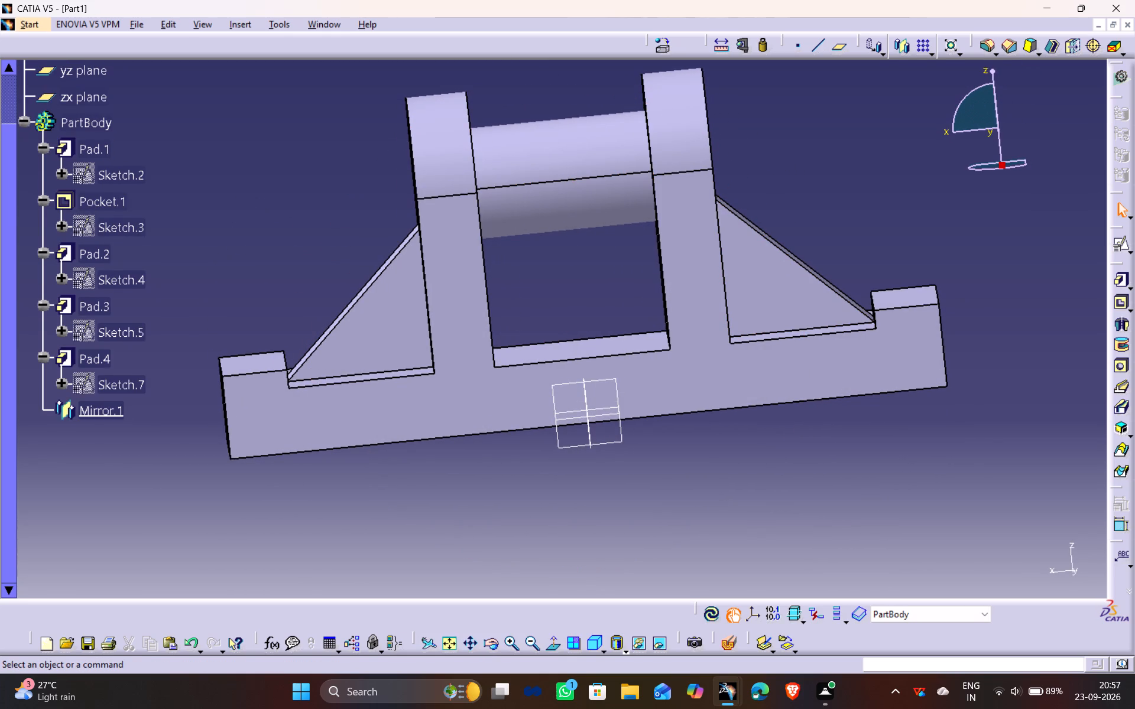
On a positioned sketch on the zx plane, draw a centred rectangle about 40 mm wide and 84 mm high, centred on the vertical axis.
left_click(592, 379)
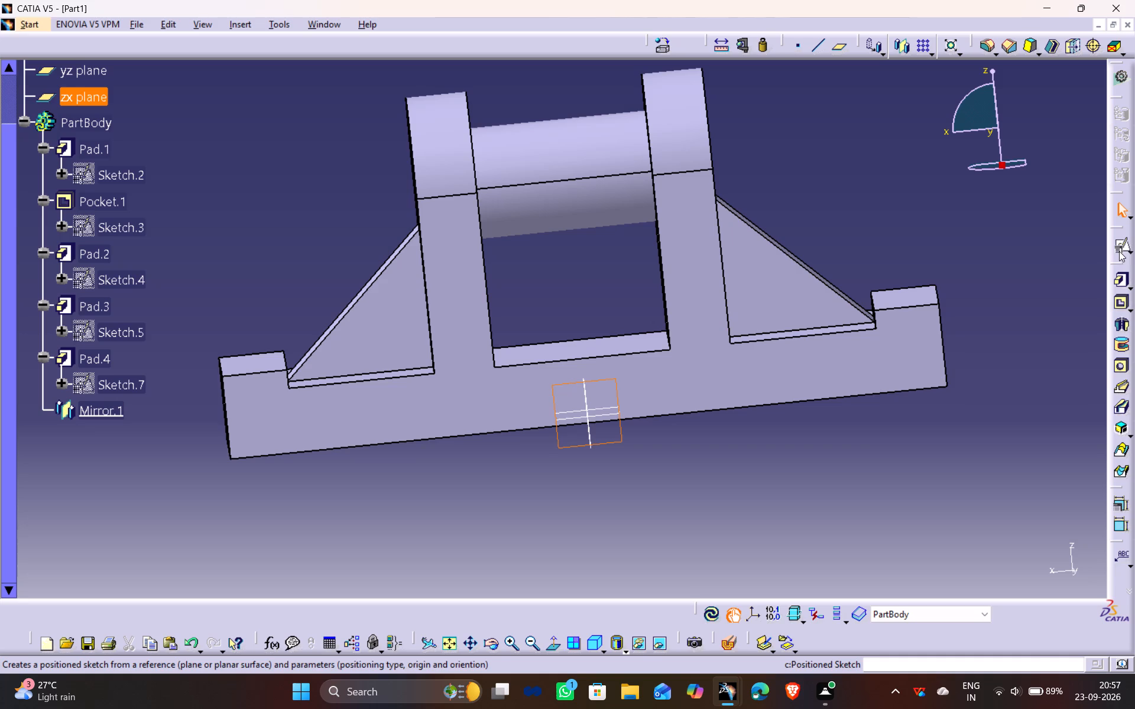
left_click(1119, 251)
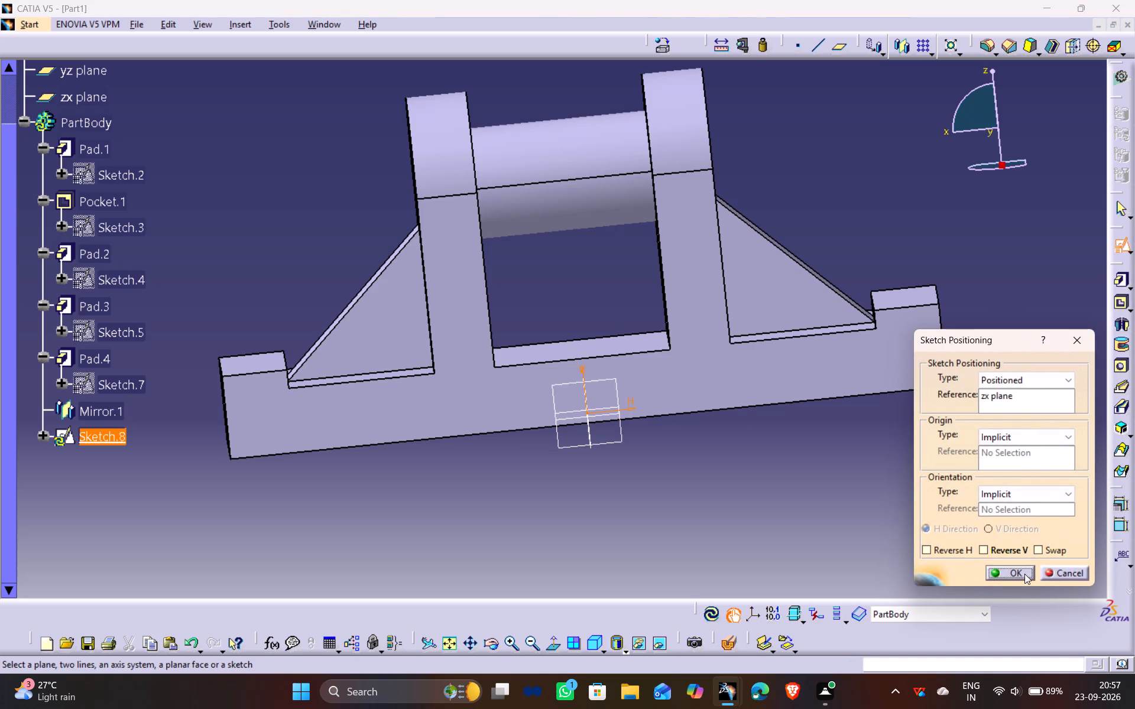
left_click(1024, 574)
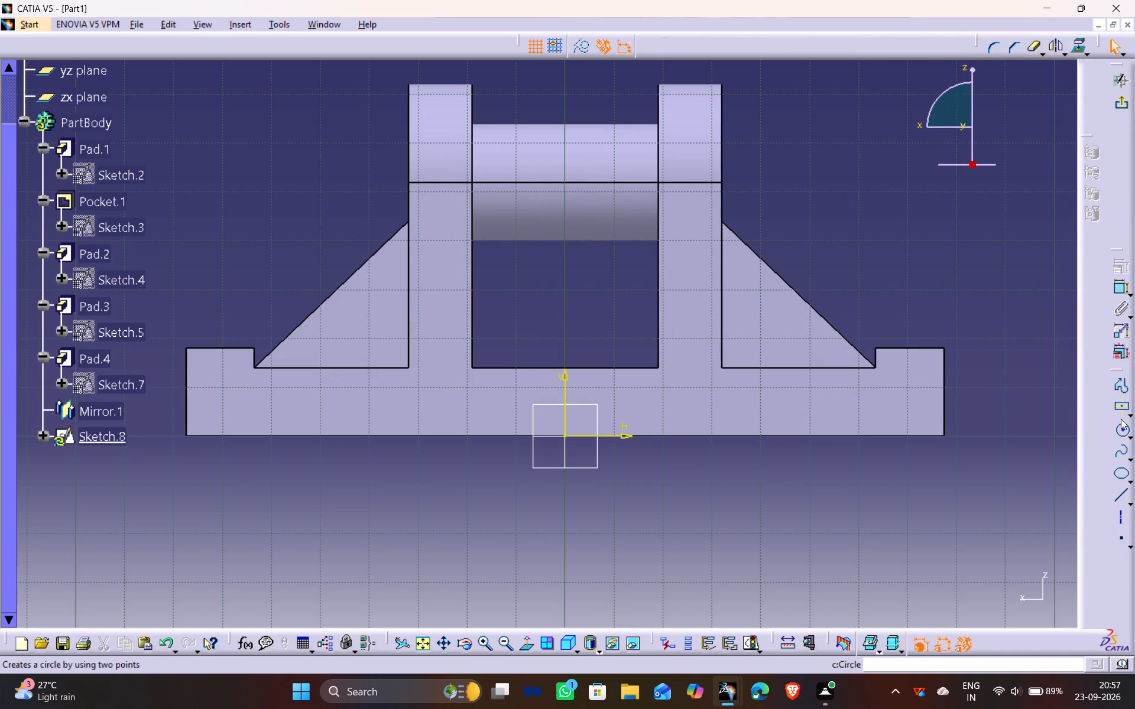
left_click(1121, 409)
middle_click_drag(631, 287, 617, 344)
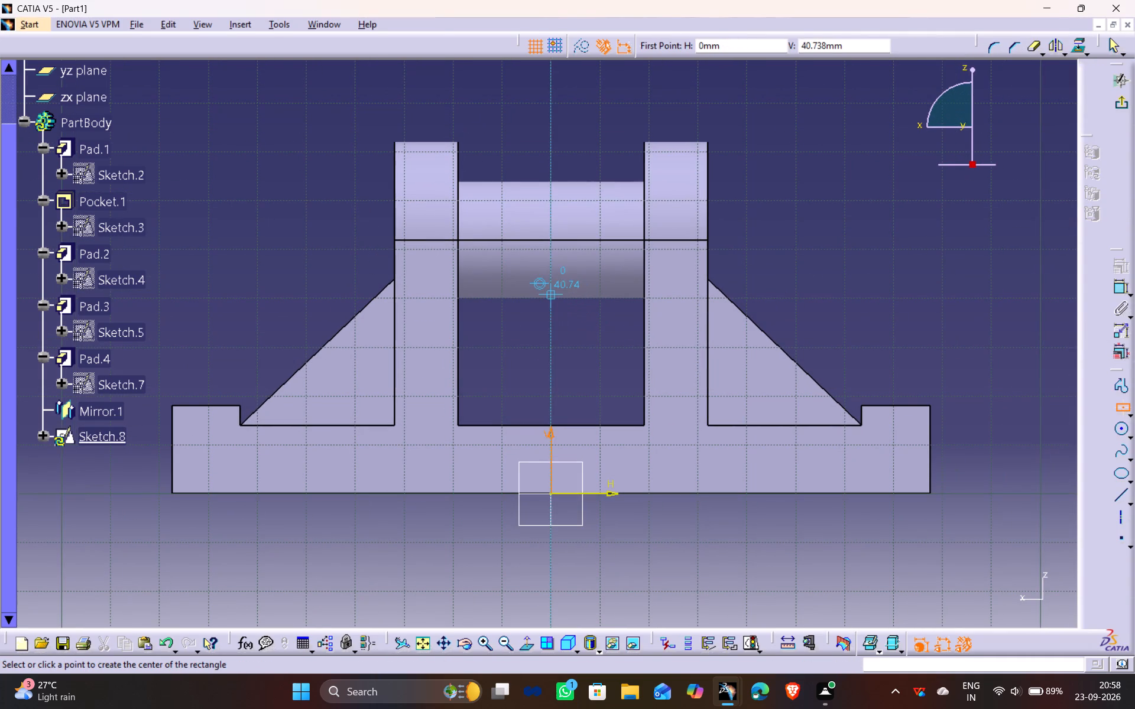
left_click(552, 292)
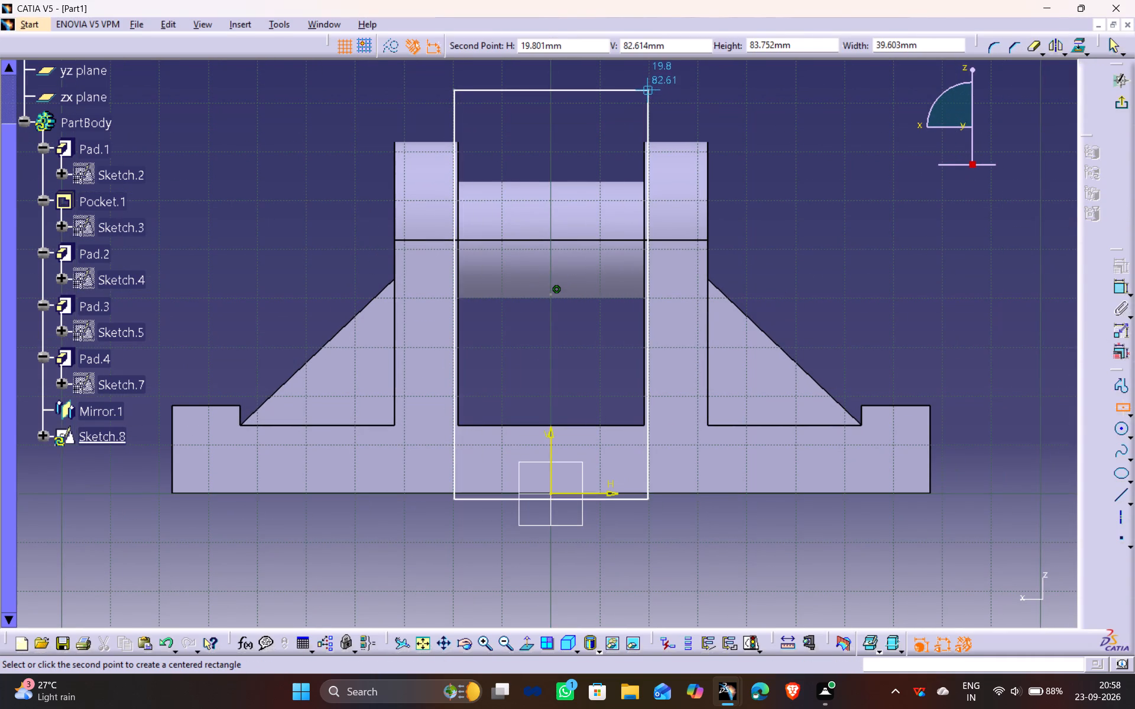
left_click(654, 84)
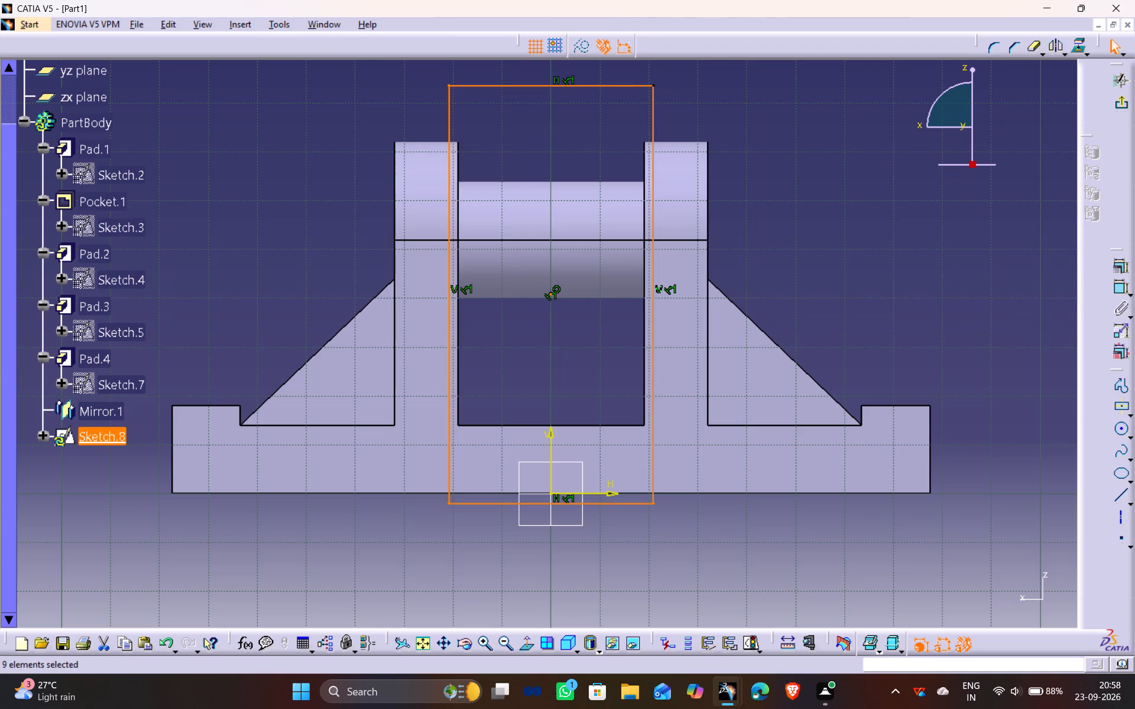
Make the rectangle's left side coincident with the inner edge of the adjacent upright.
left_click(459, 363)
left_click(459, 362)
left_click(449, 373, "ctrl")
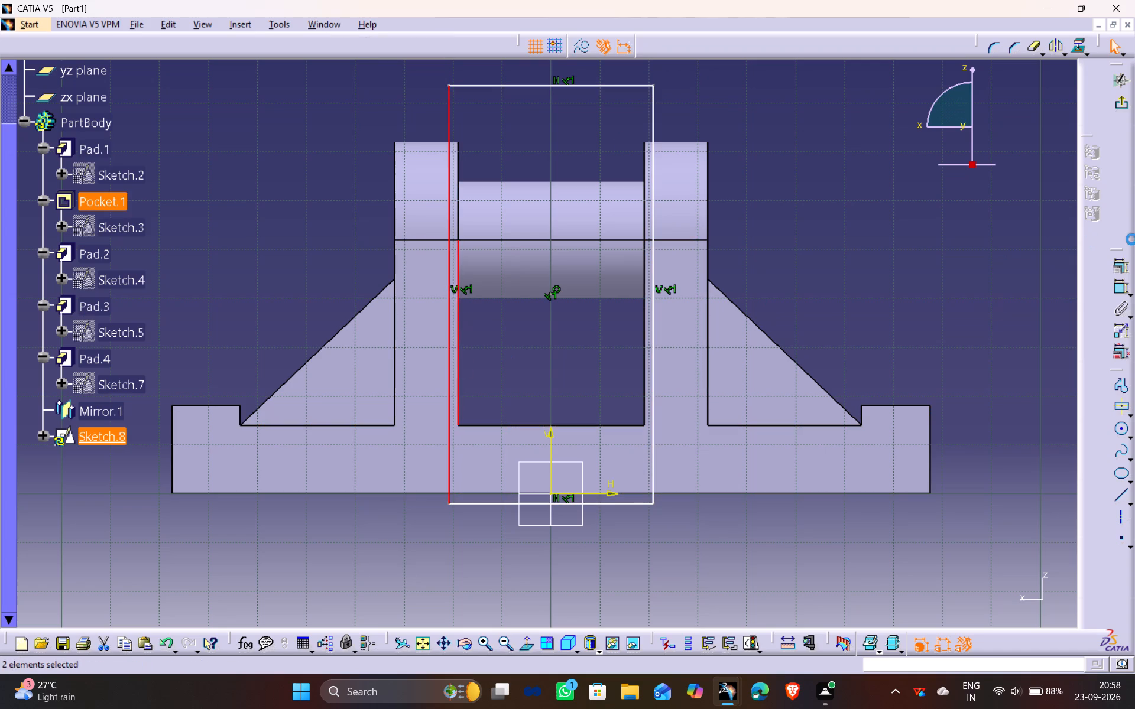
left_click(1113, 264)
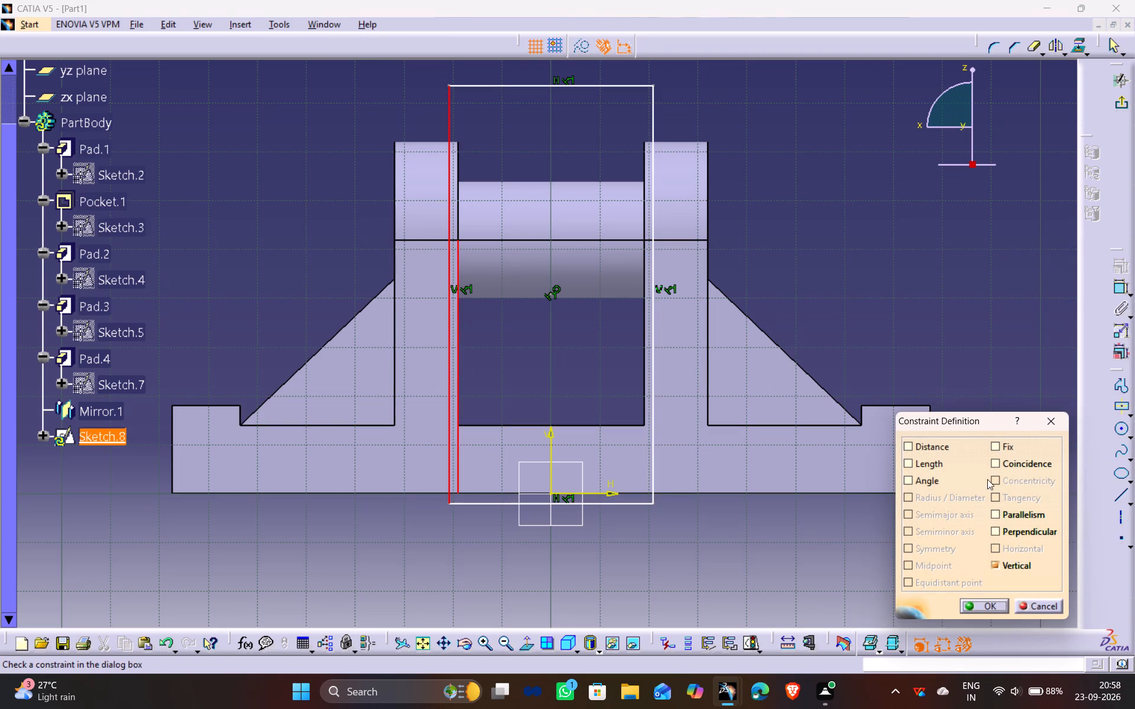
left_click(1023, 462)
left_click(989, 605)
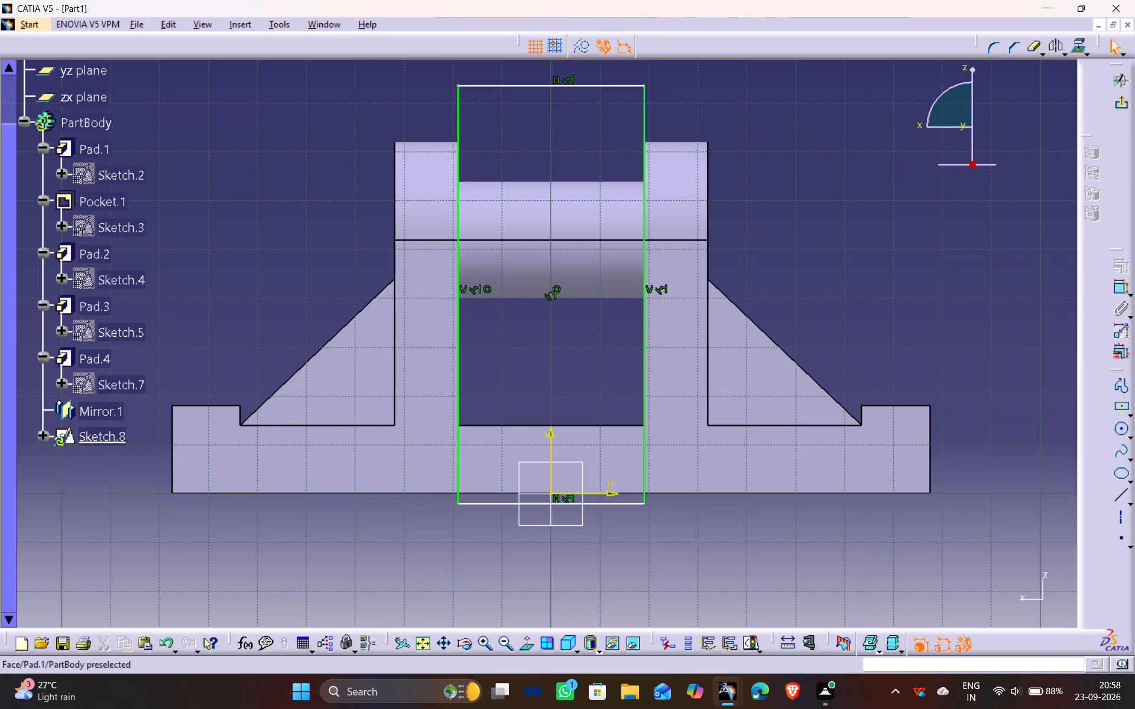
Move the rectangle's bottom line up to just above the base's top surface between the uprights.
left_click_drag(588, 505, 590, 421)
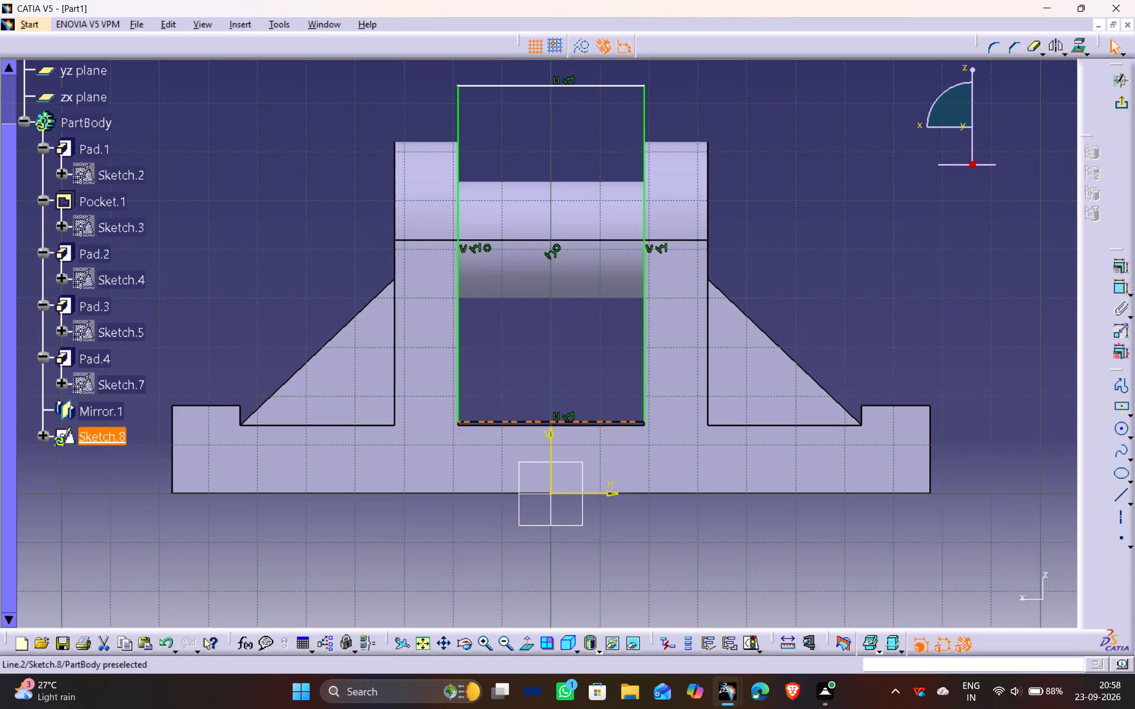
left_click_drag(590, 421, 592, 414)
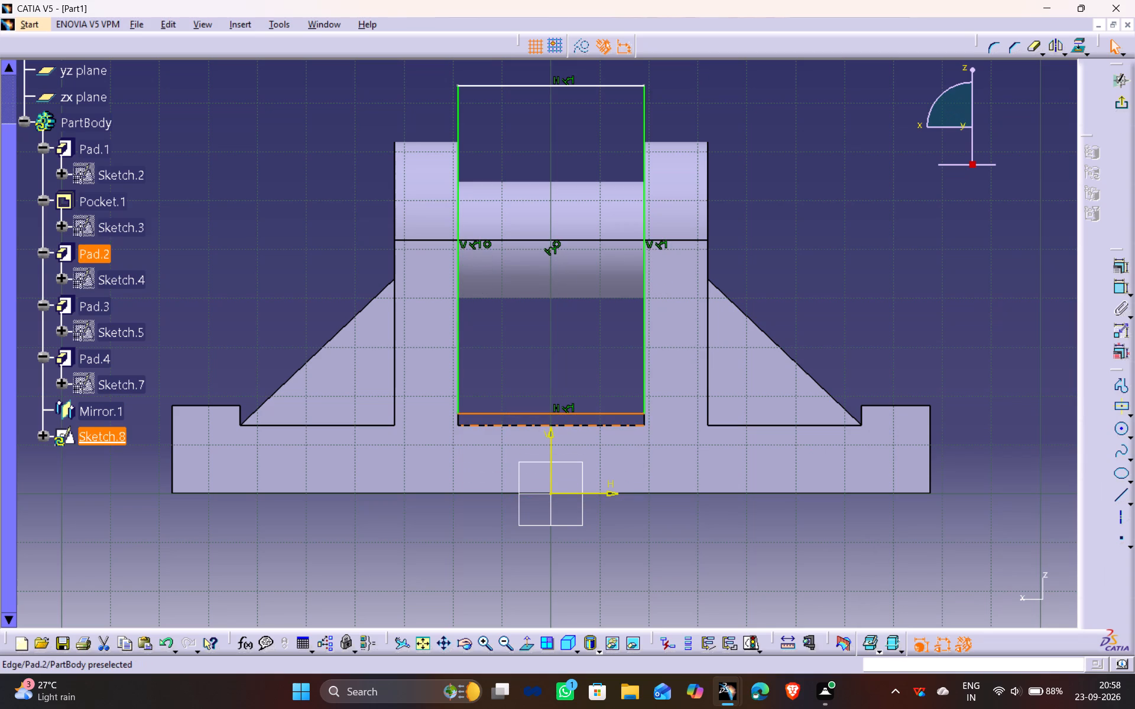
Make the rectangle's bottom line coincident with the base's top edge between the uprights, and exit the sketch.
left_click(591, 428, "ctrl")
left_click(940, 270)
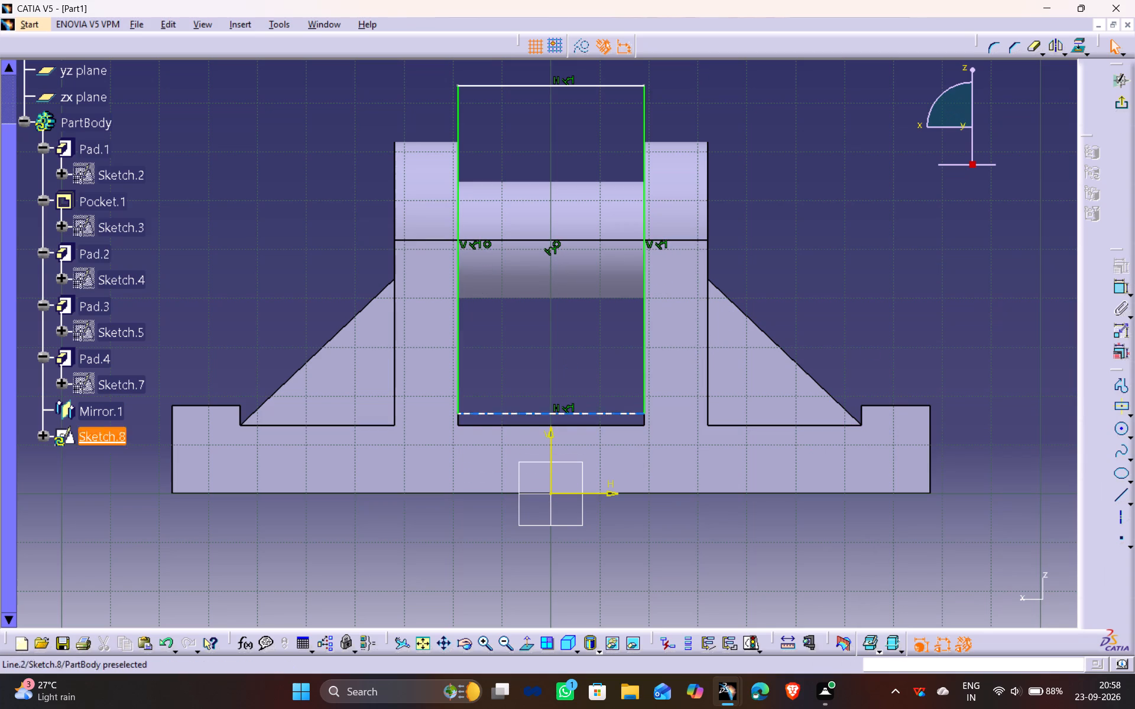
left_click(574, 423, "ctrl")
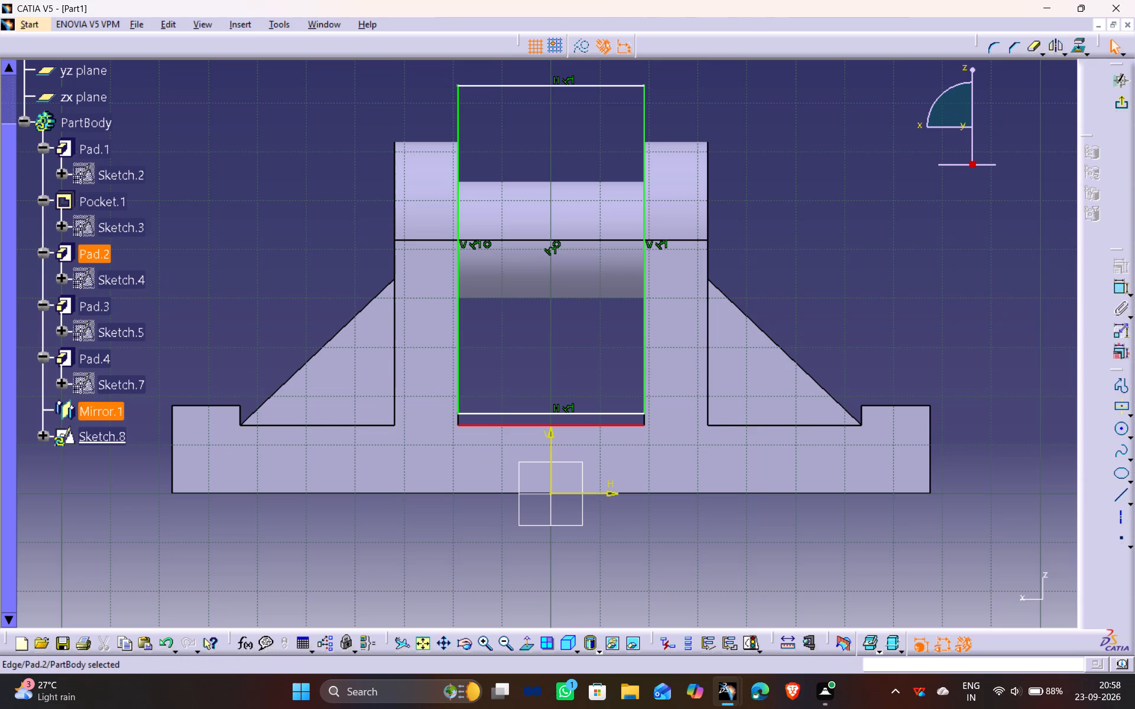
left_click(622, 416, "ctrl")
left_click(1126, 260)
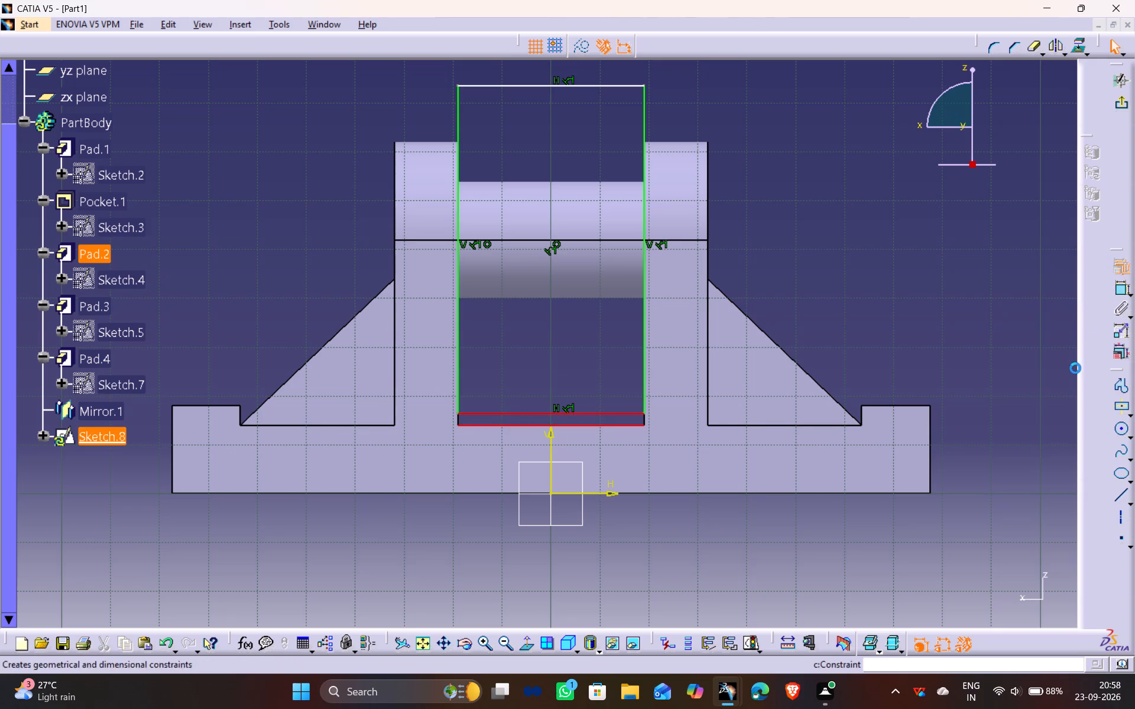
left_click(1028, 466)
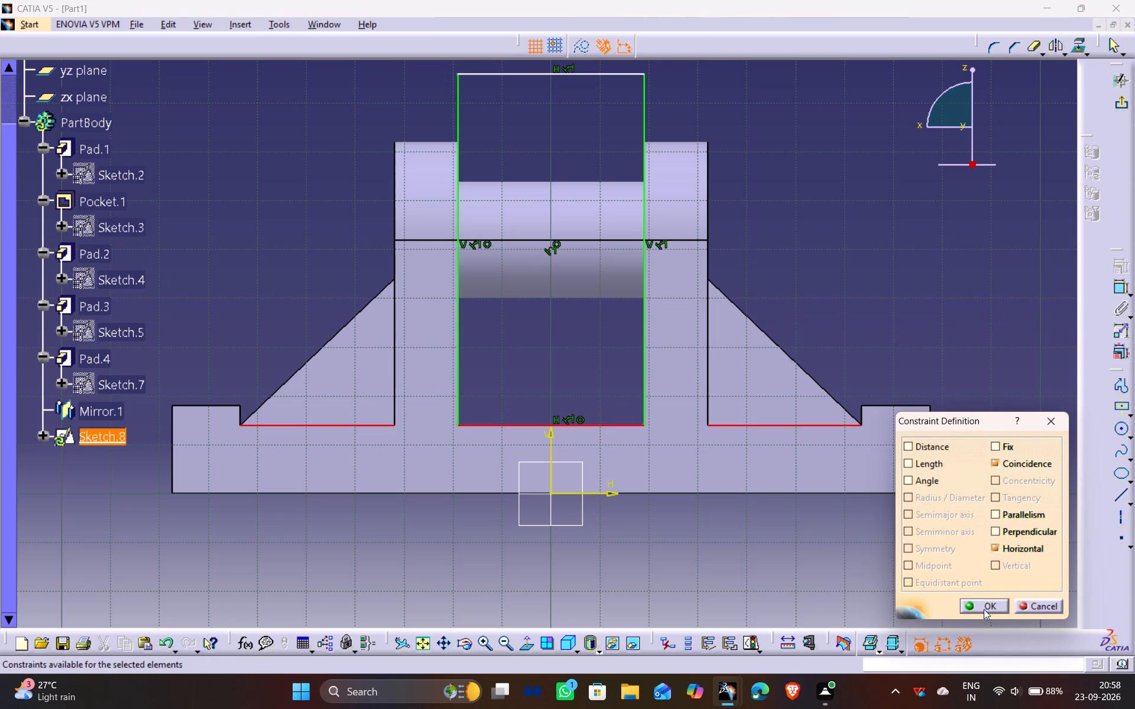
left_click(984, 609)
left_click(897, 285)
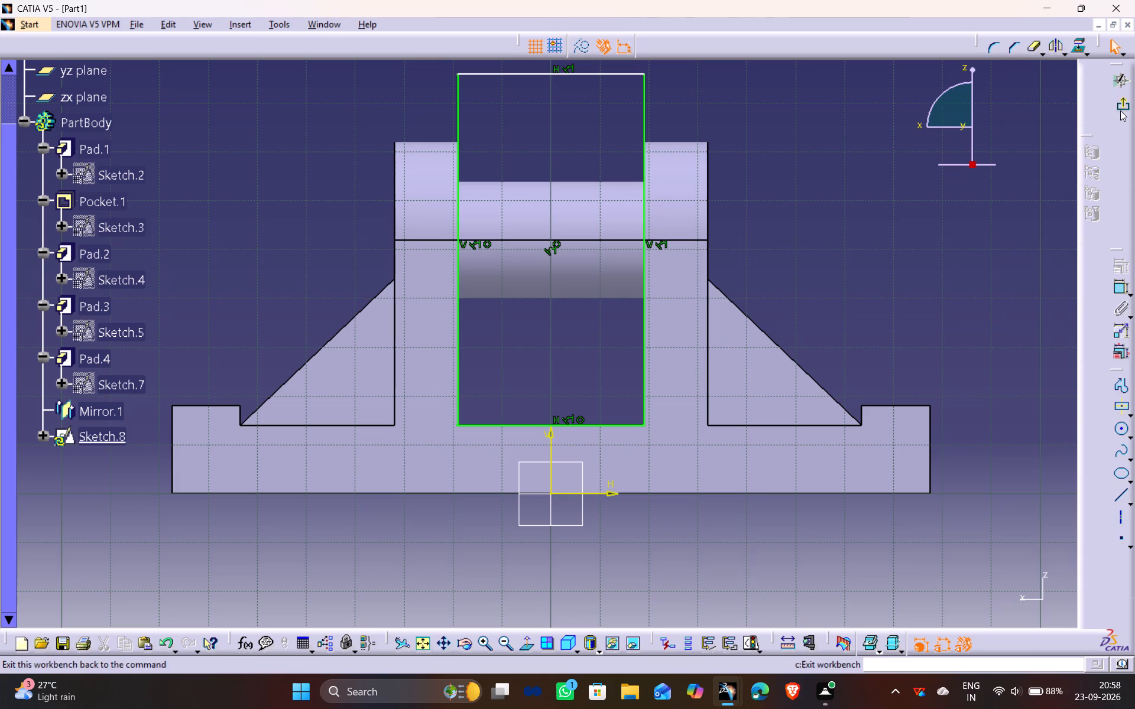
left_click(1120, 109)
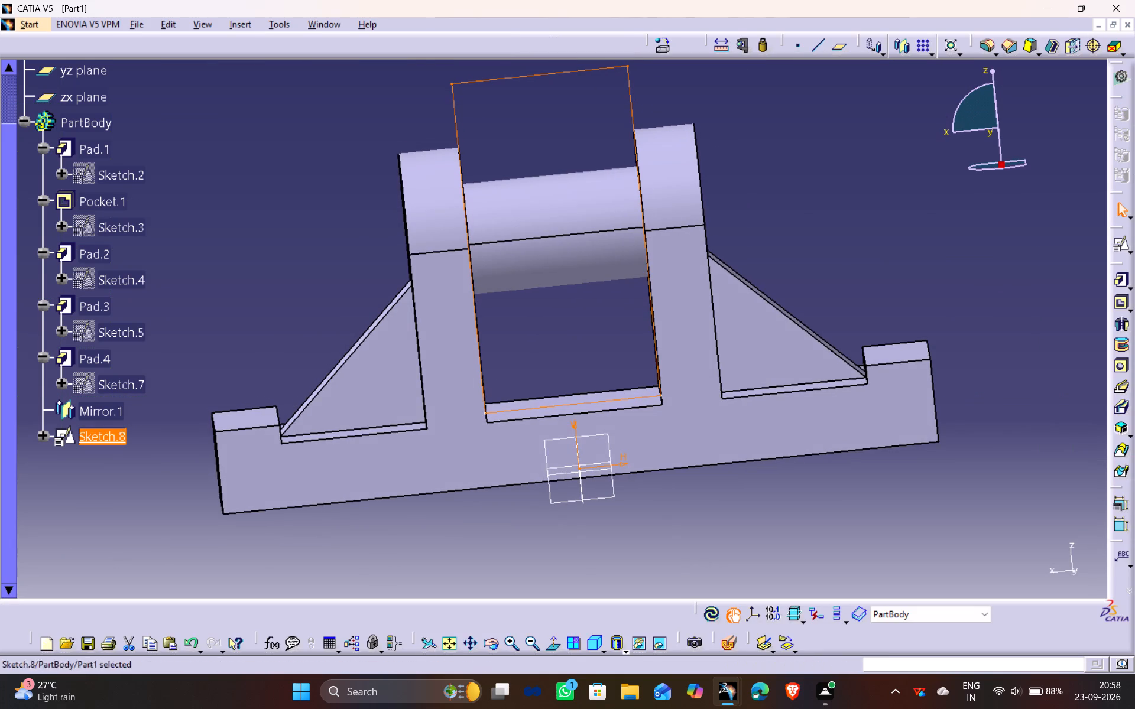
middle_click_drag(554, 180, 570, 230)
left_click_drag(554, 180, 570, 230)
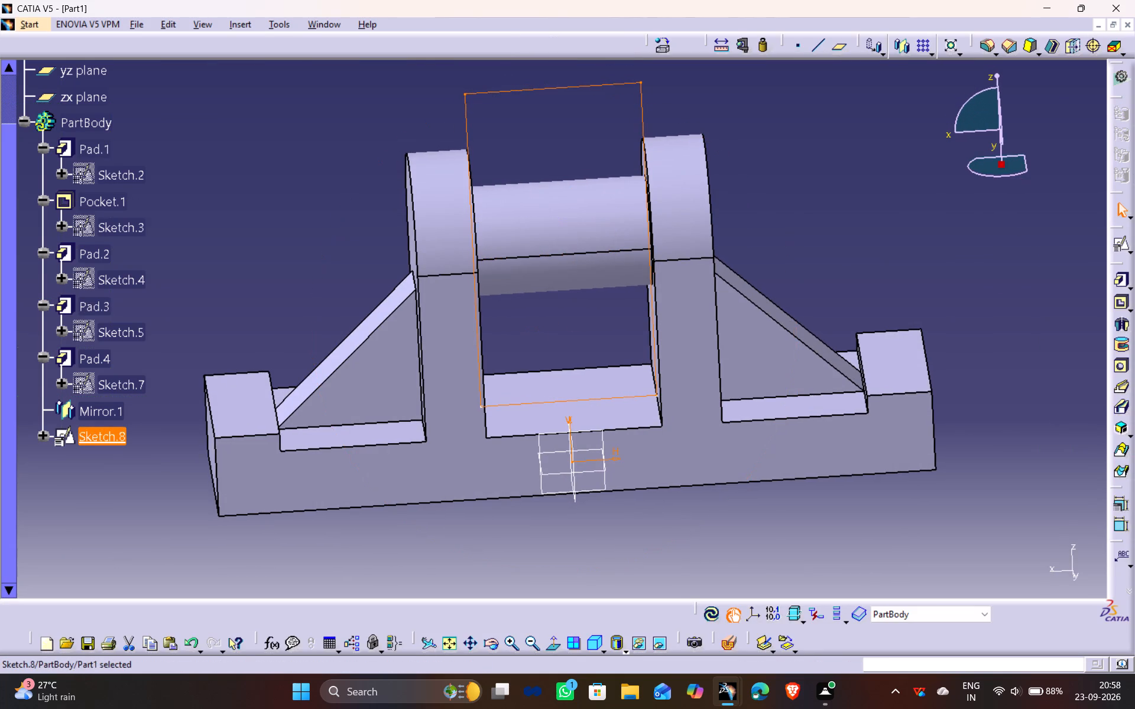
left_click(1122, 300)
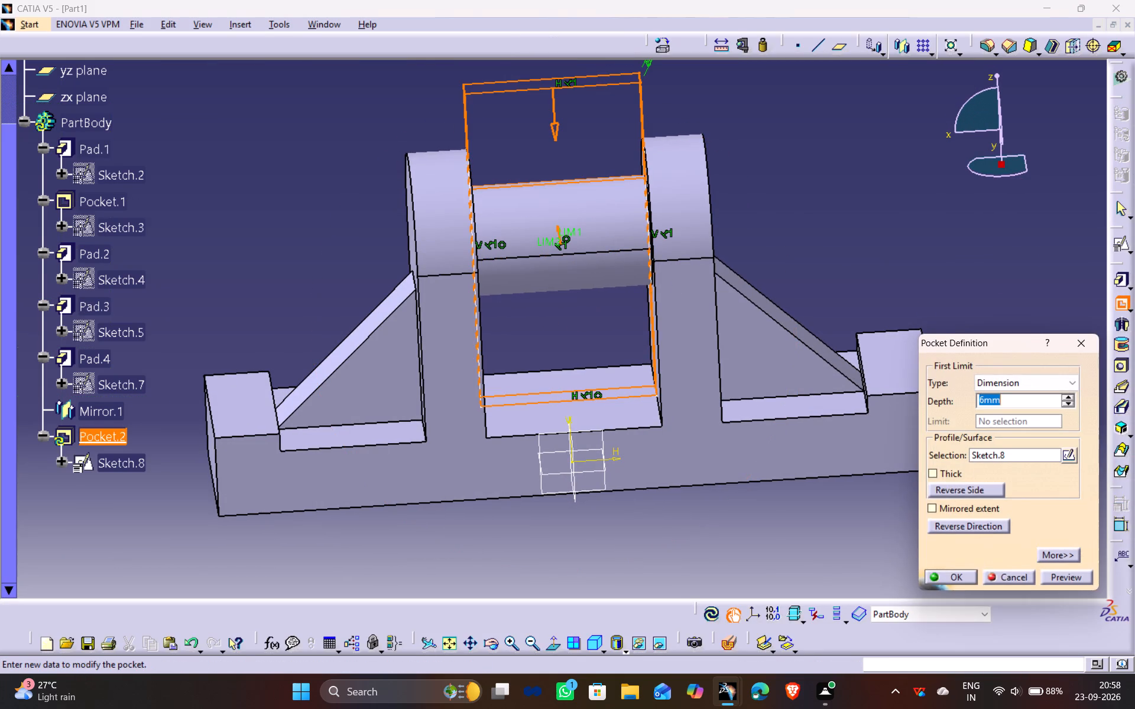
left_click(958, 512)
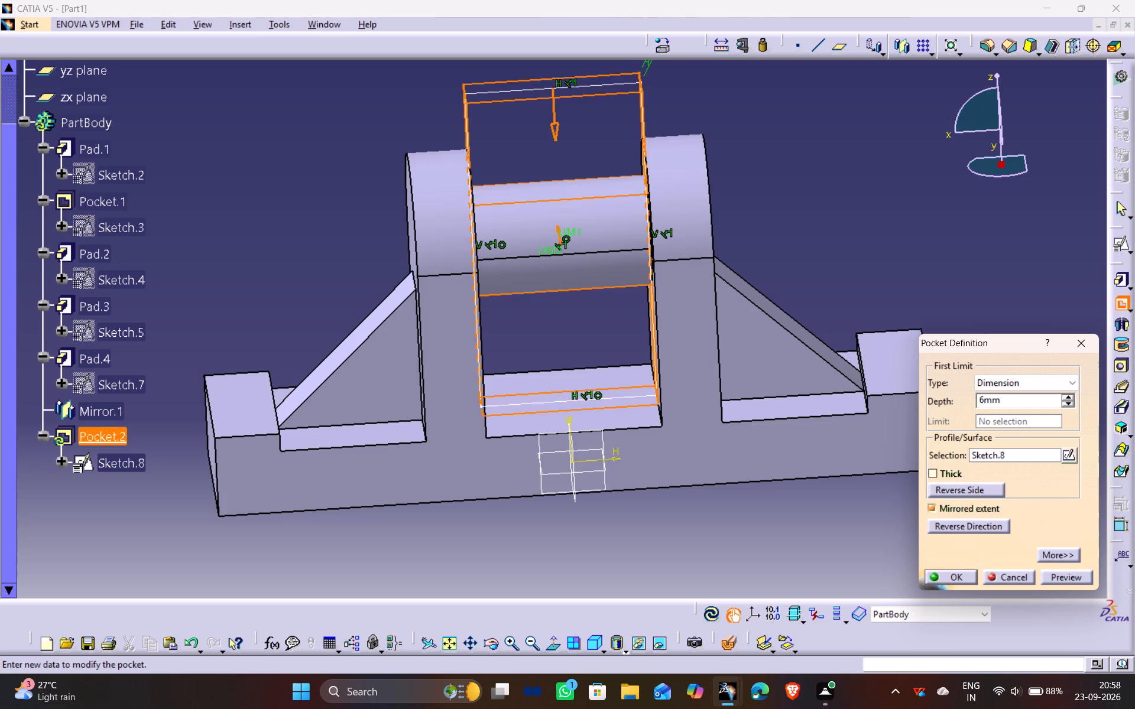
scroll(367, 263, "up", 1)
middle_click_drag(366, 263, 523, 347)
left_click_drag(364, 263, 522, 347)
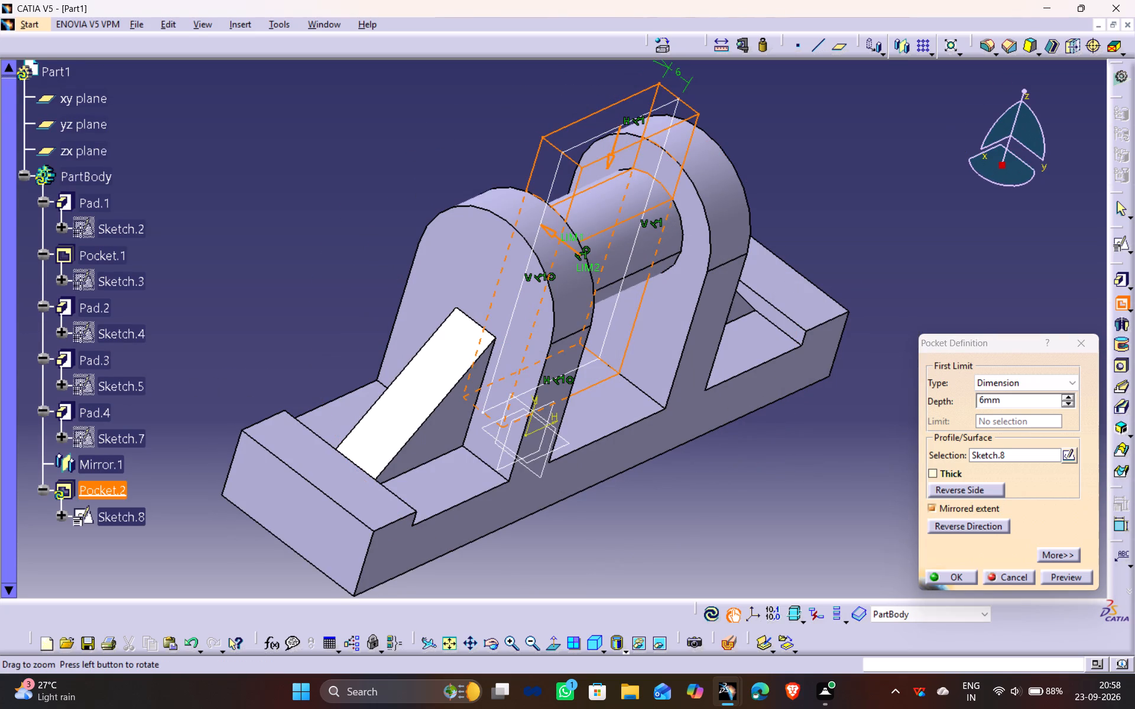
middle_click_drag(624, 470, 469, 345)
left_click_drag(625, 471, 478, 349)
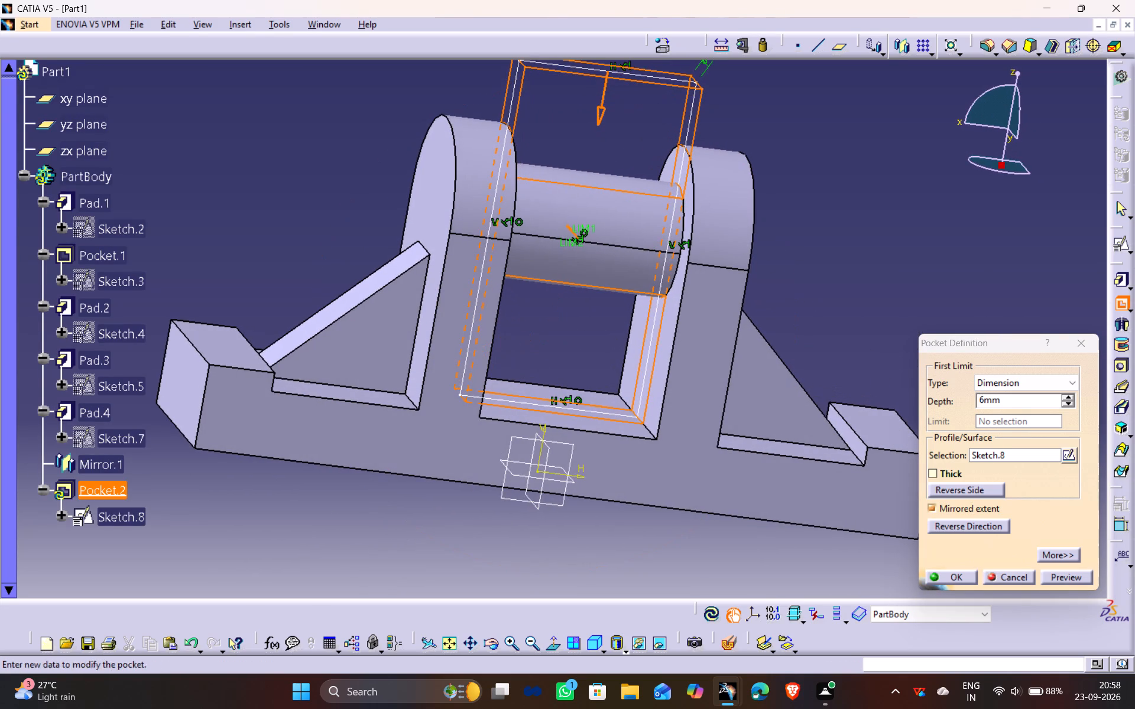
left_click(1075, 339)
Reopen the rectangle sketch and delete the coincidence between the rectangle's left side and the adjacent upright's inner edge.
double_click(680, 79)
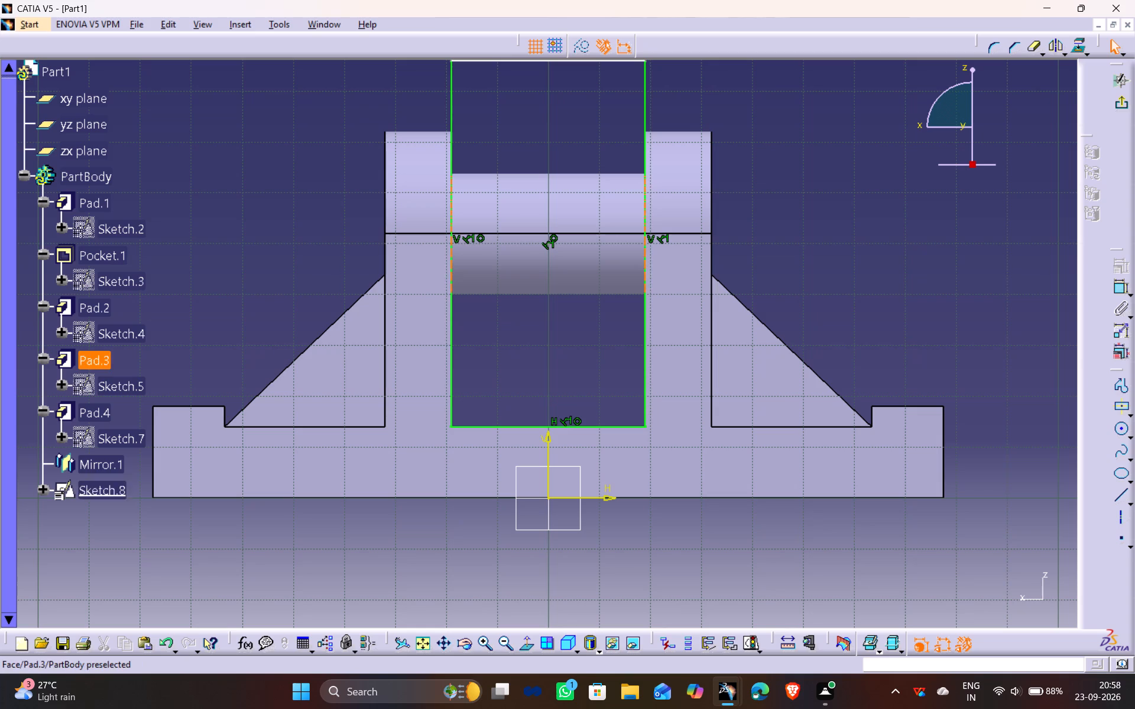
left_click(479, 237)
key("Delete")
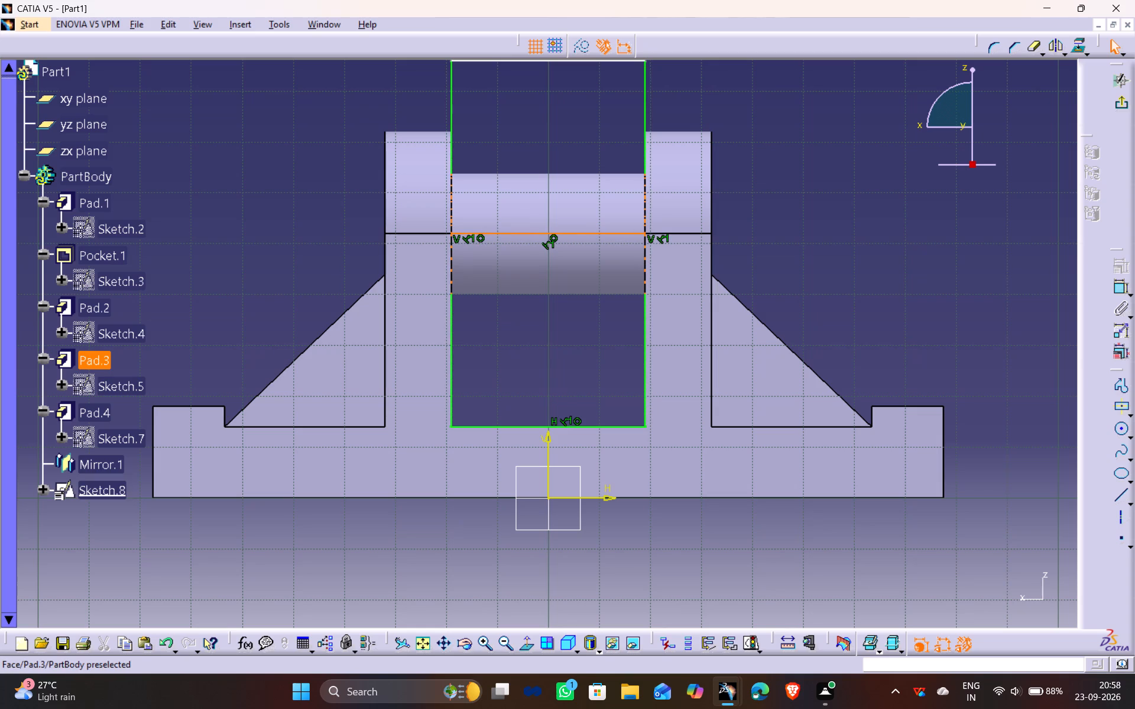
key("Delete")
key("Delete")
left_click(579, 362)
left_click(553, 241)
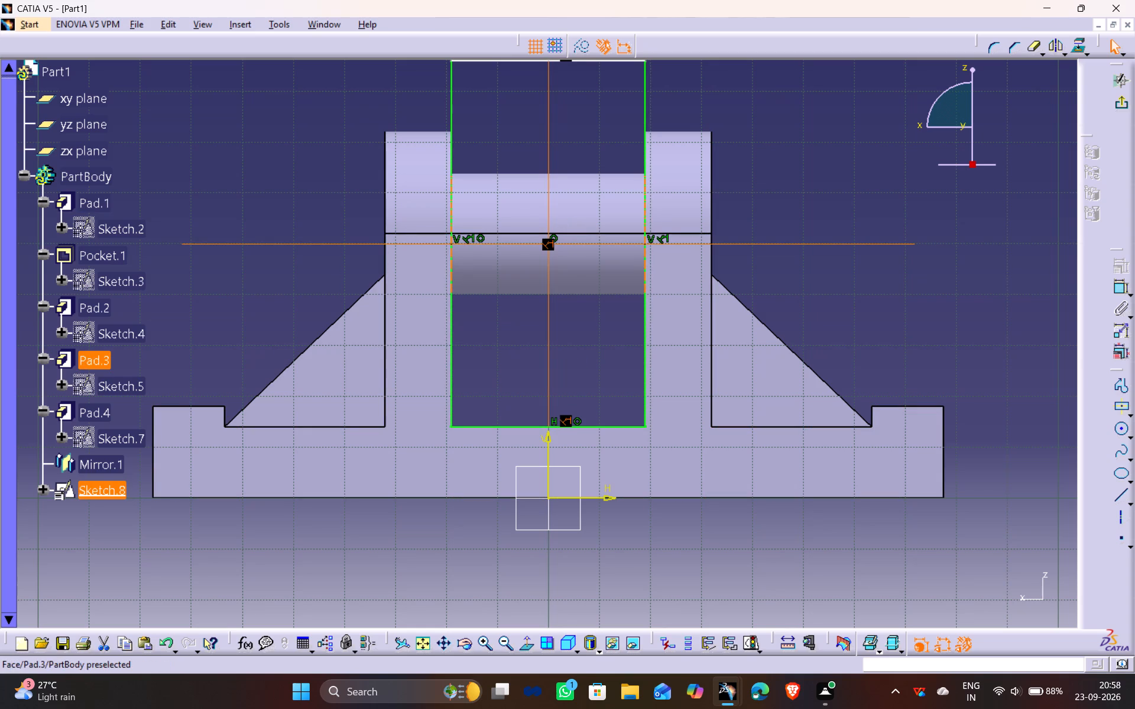
left_click(518, 295)
left_click(481, 239)
key("Delete")
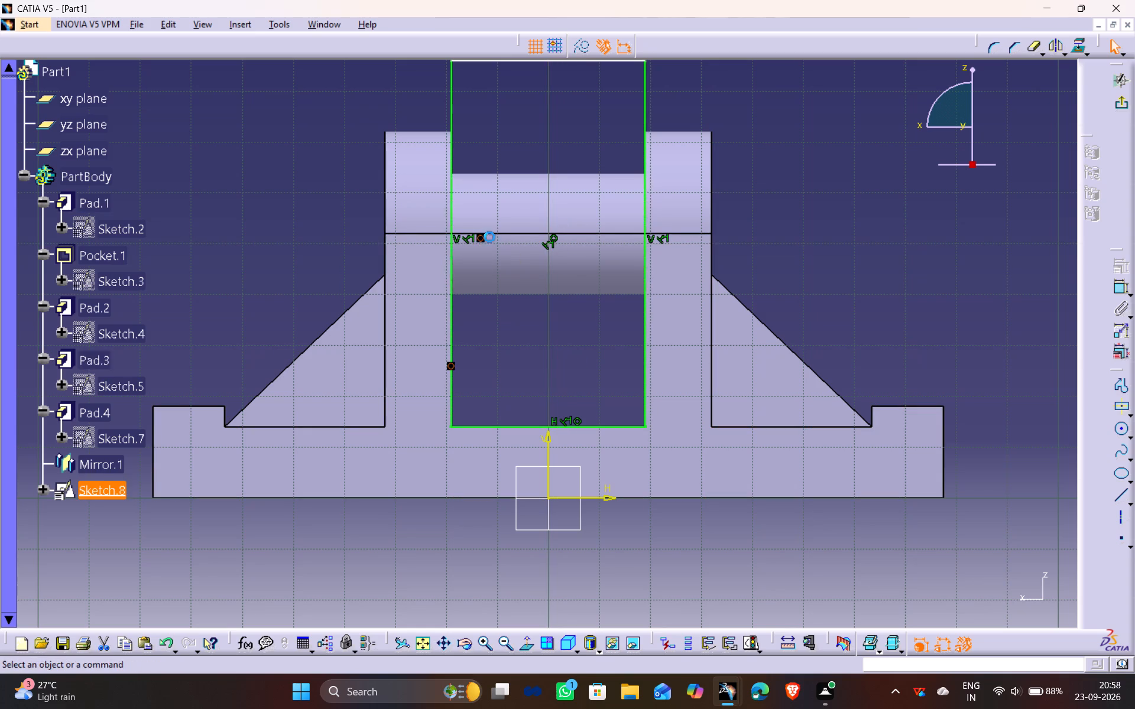
Move the rectangle's left side inward and dimension its offset from the adjacent upright's inner edge at 4 mm.
left_click_drag(453, 313, 461, 313)
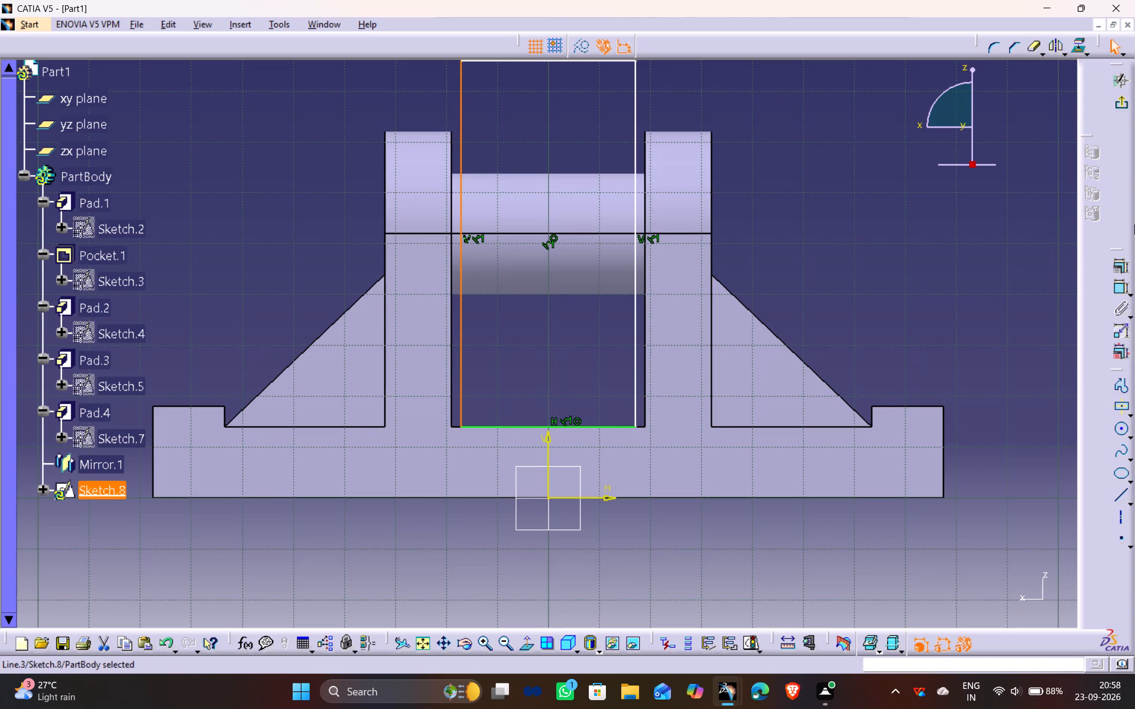
left_click(1120, 292)
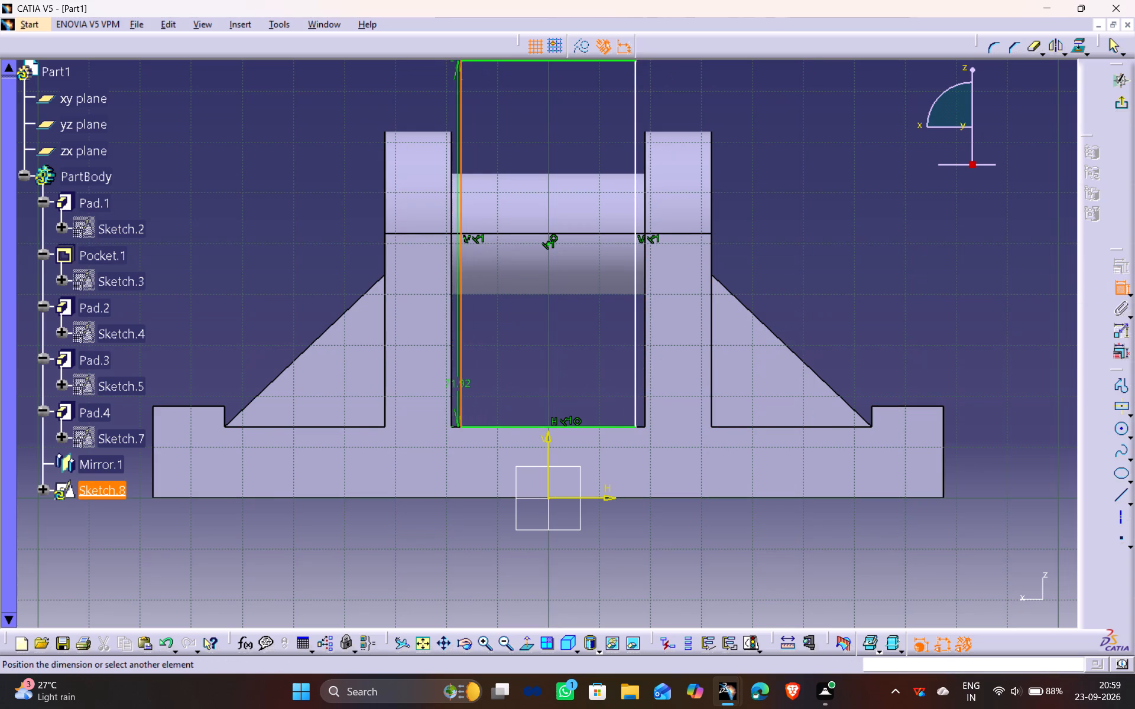
left_click(452, 392)
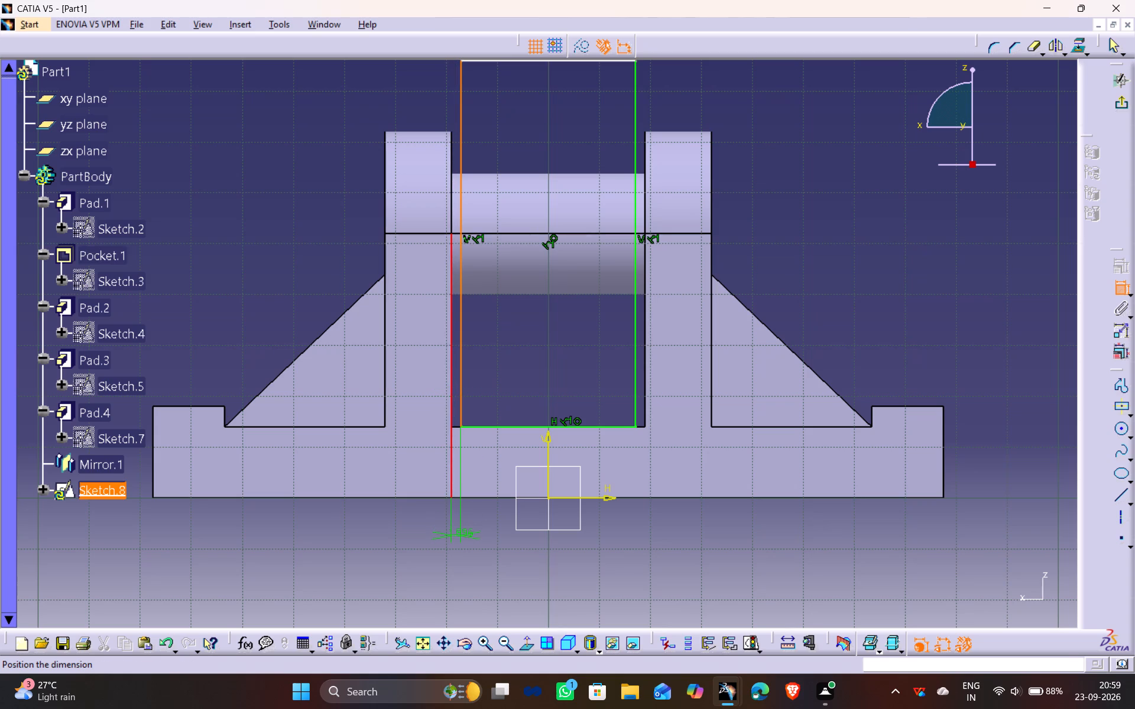
left_click(462, 536)
double_click(466, 531)
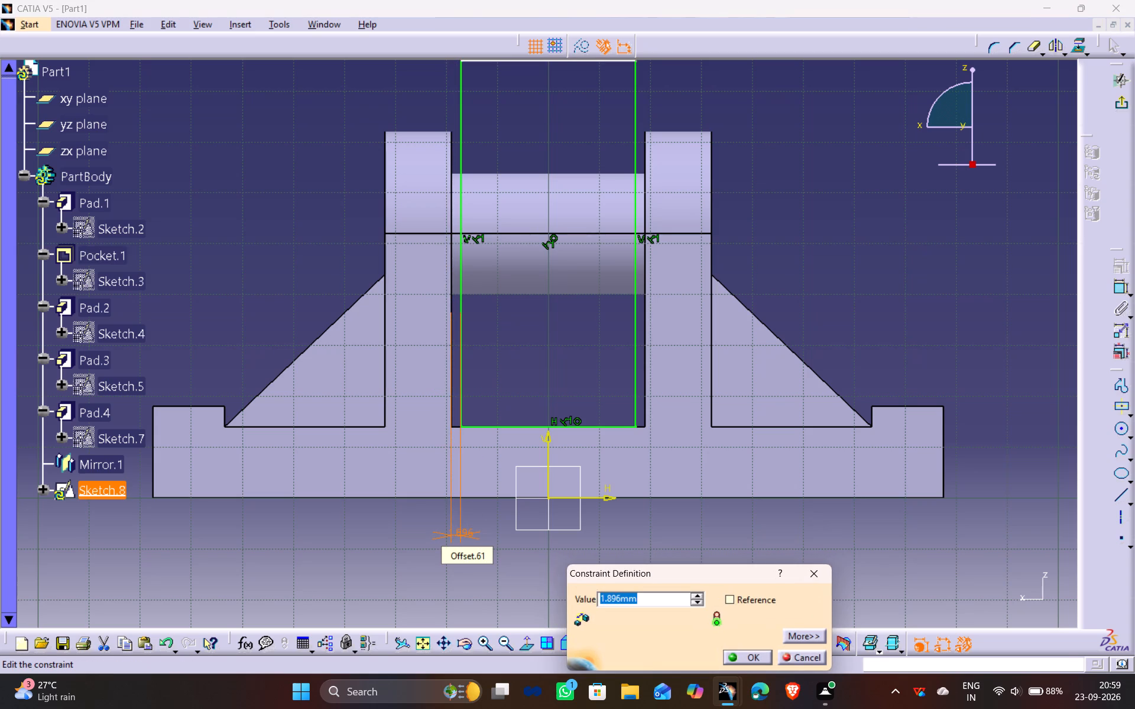
key("4")
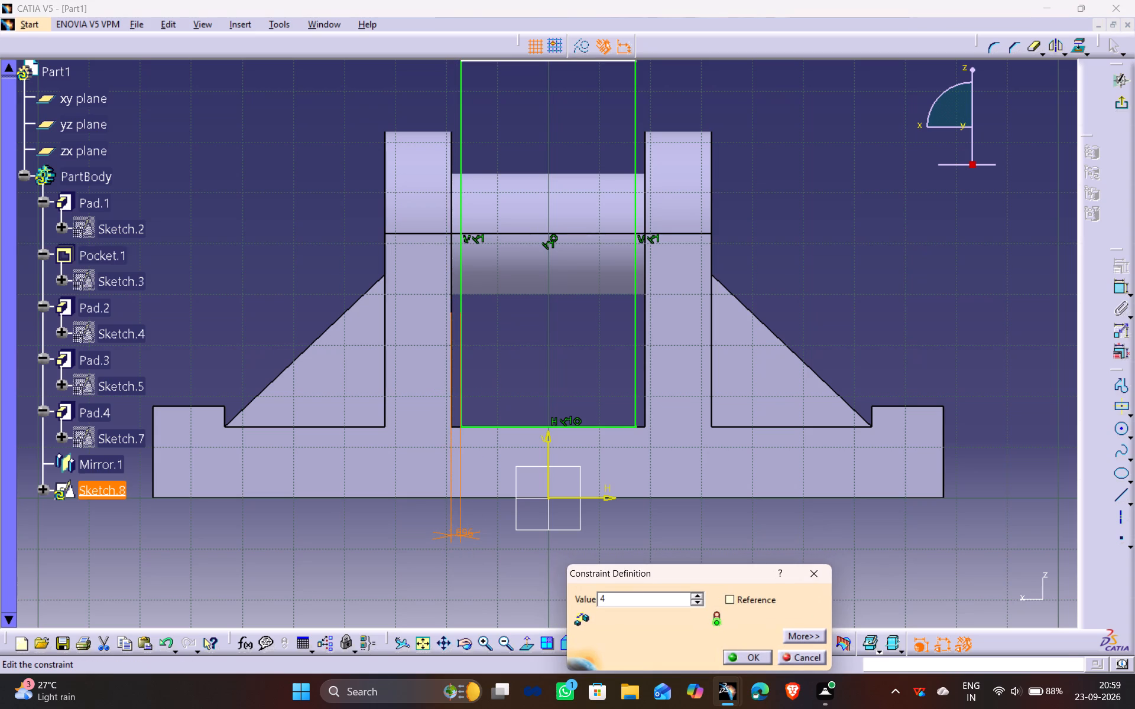
key("Return")
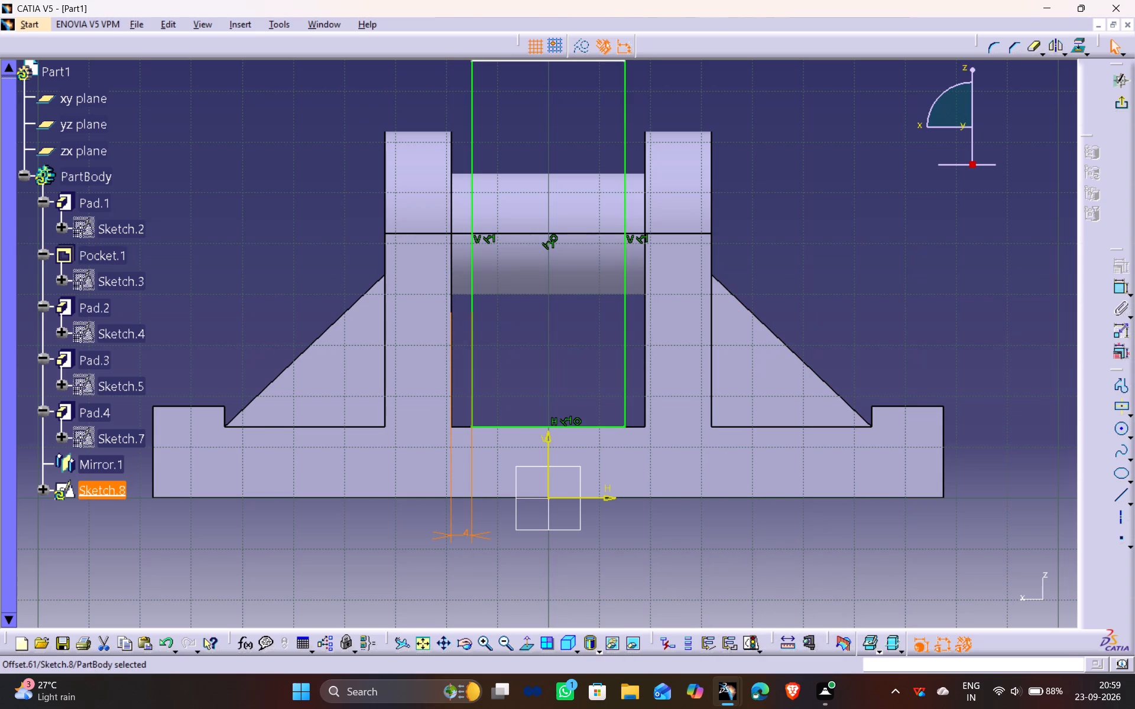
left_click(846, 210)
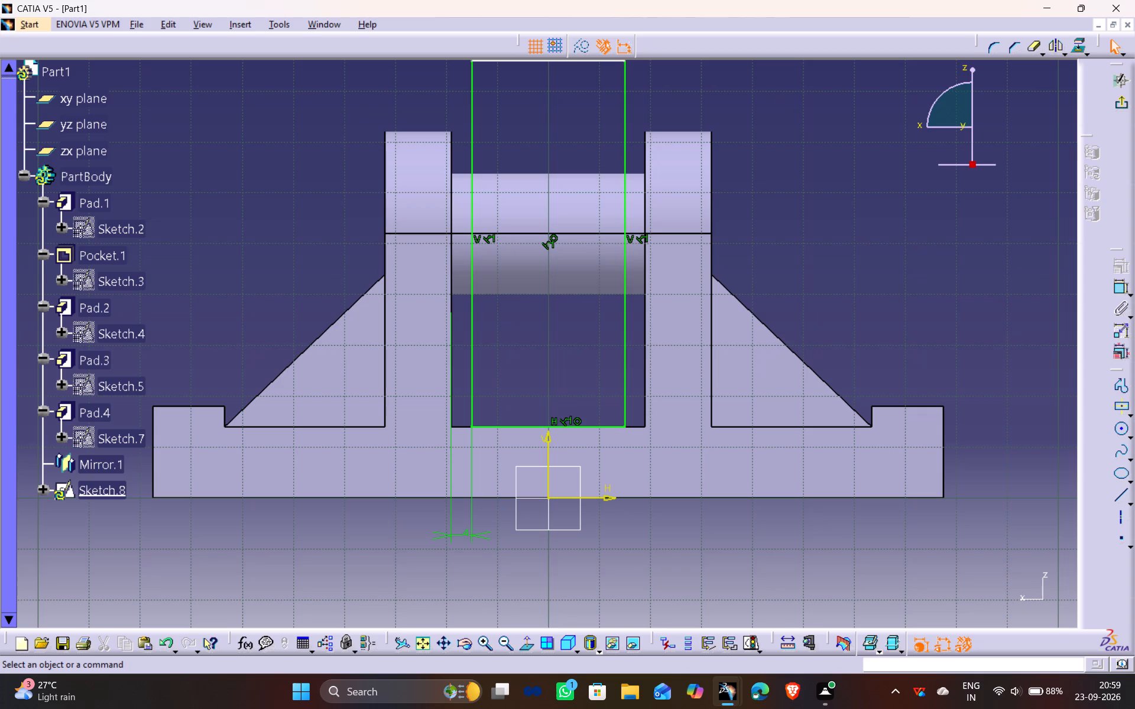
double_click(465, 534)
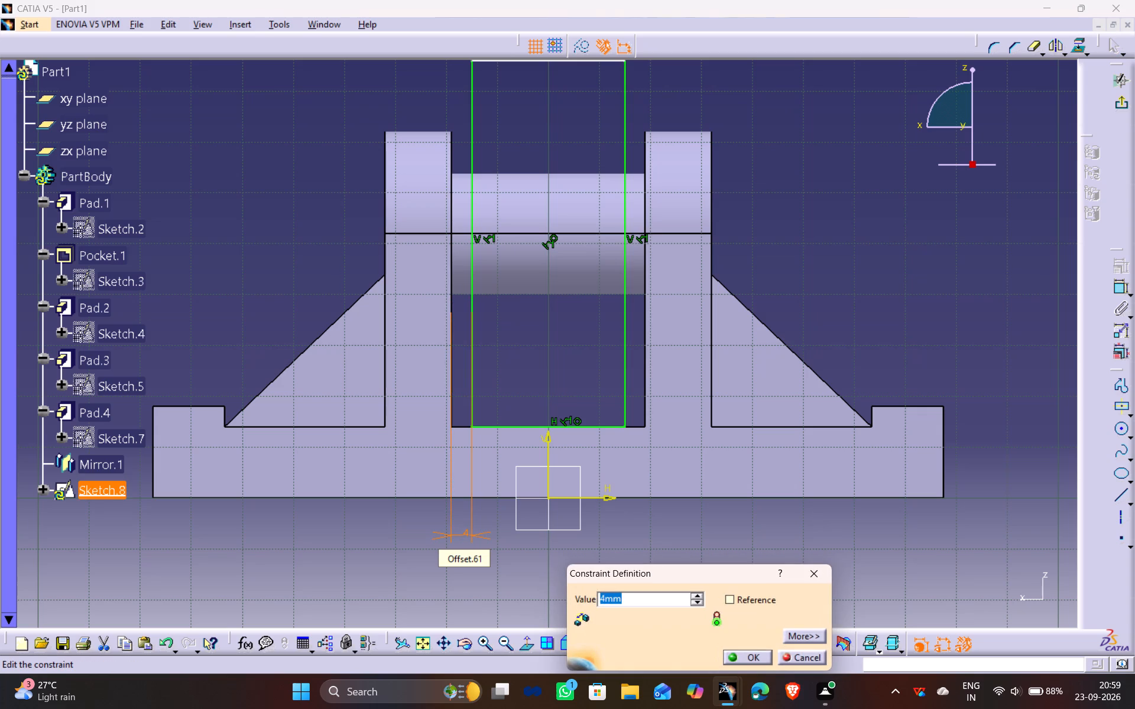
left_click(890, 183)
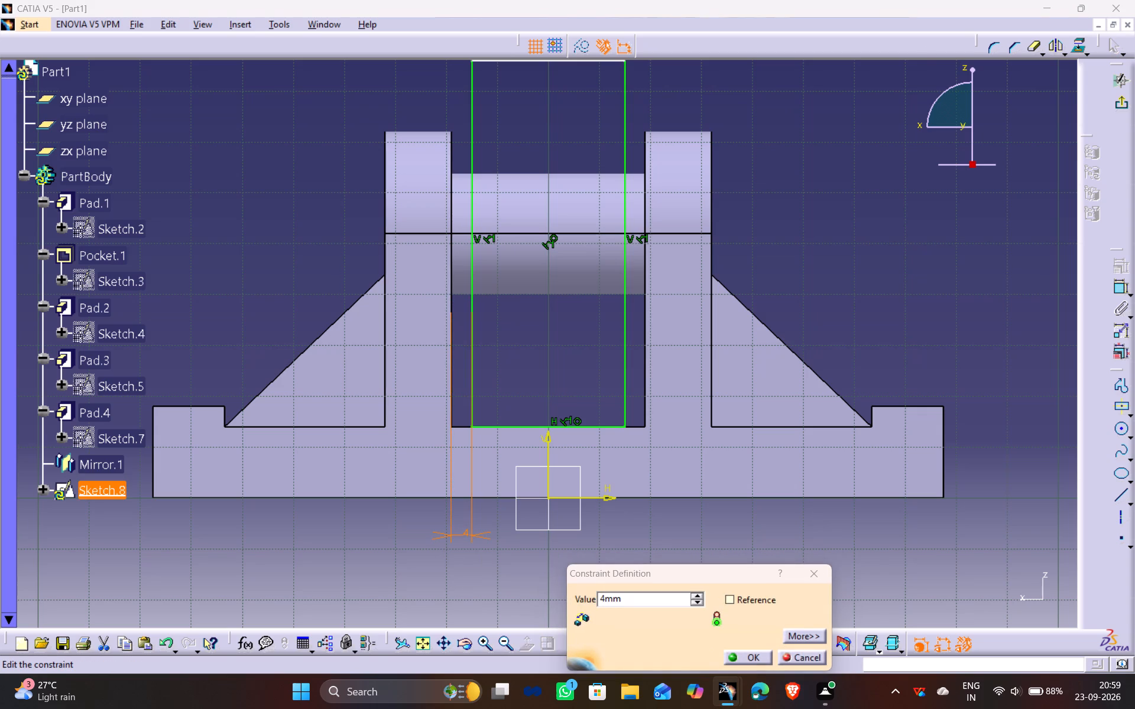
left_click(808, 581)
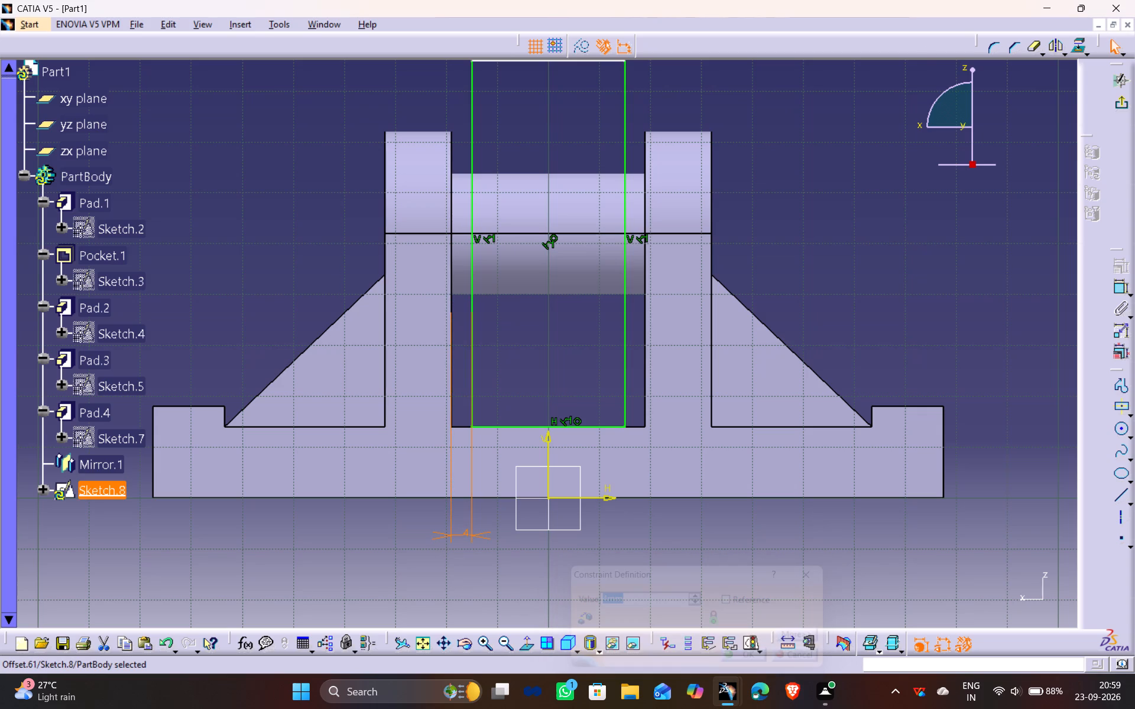
Exit the sketch and cut a pocket from the rectangle through the joining cylinder, 27 mm deep with mirrored extent.
left_click(1121, 108)
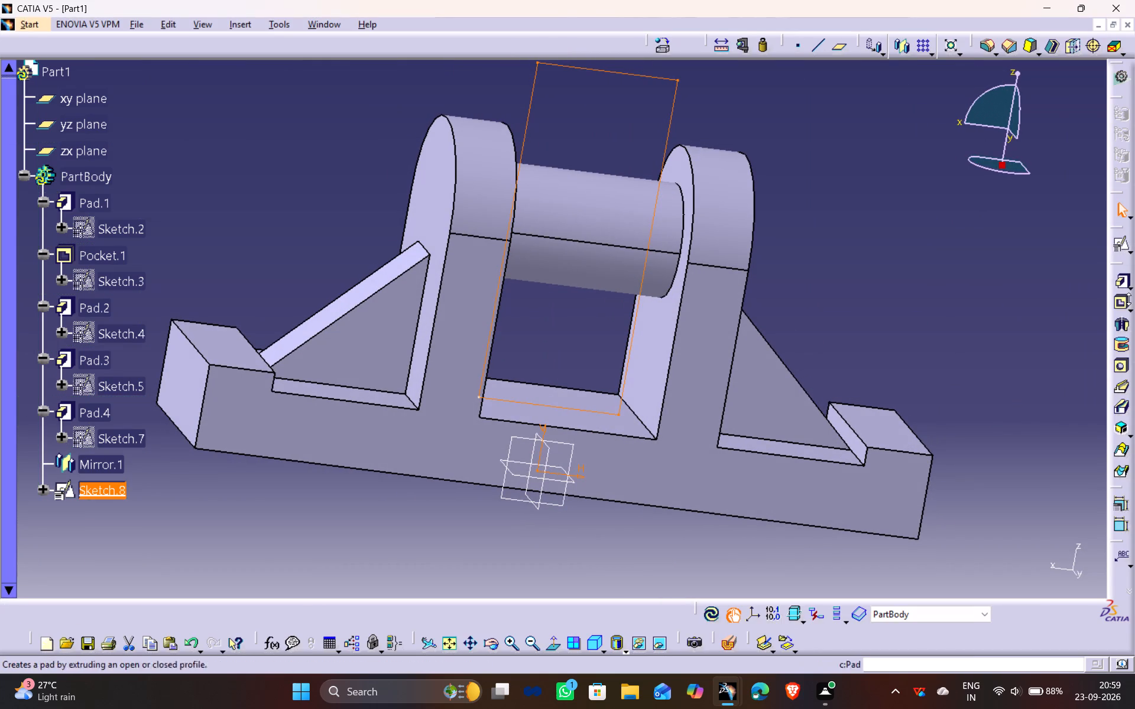
left_click(1117, 302)
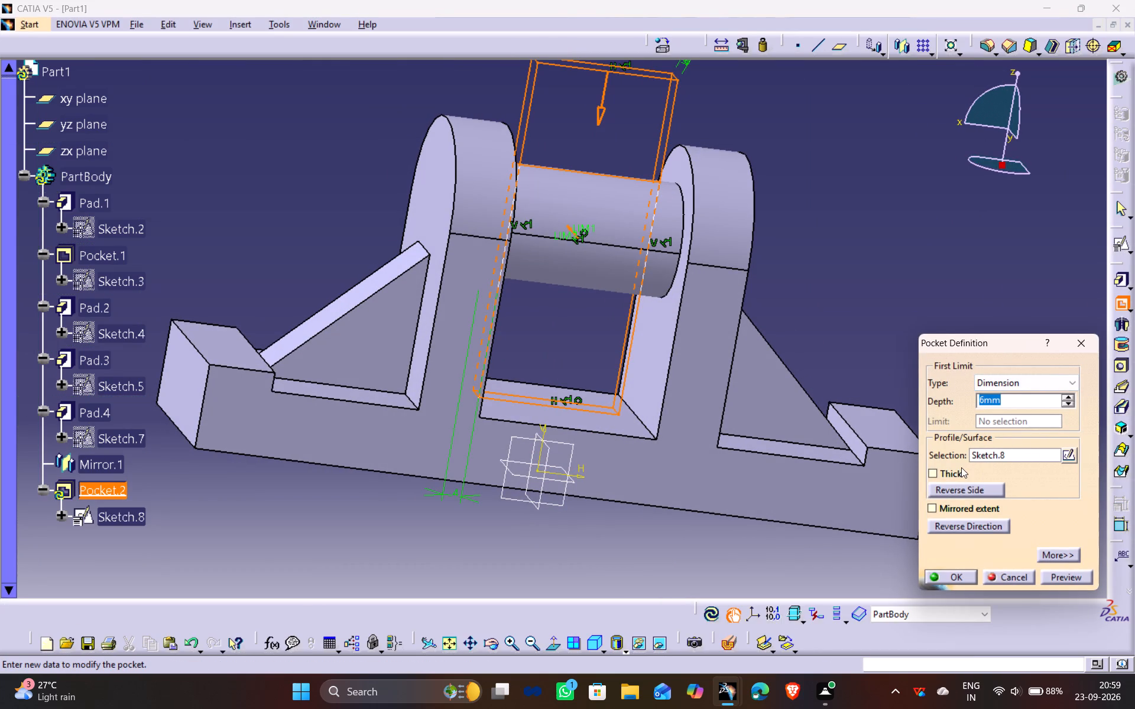
left_click(963, 508)
left_click(1071, 398)
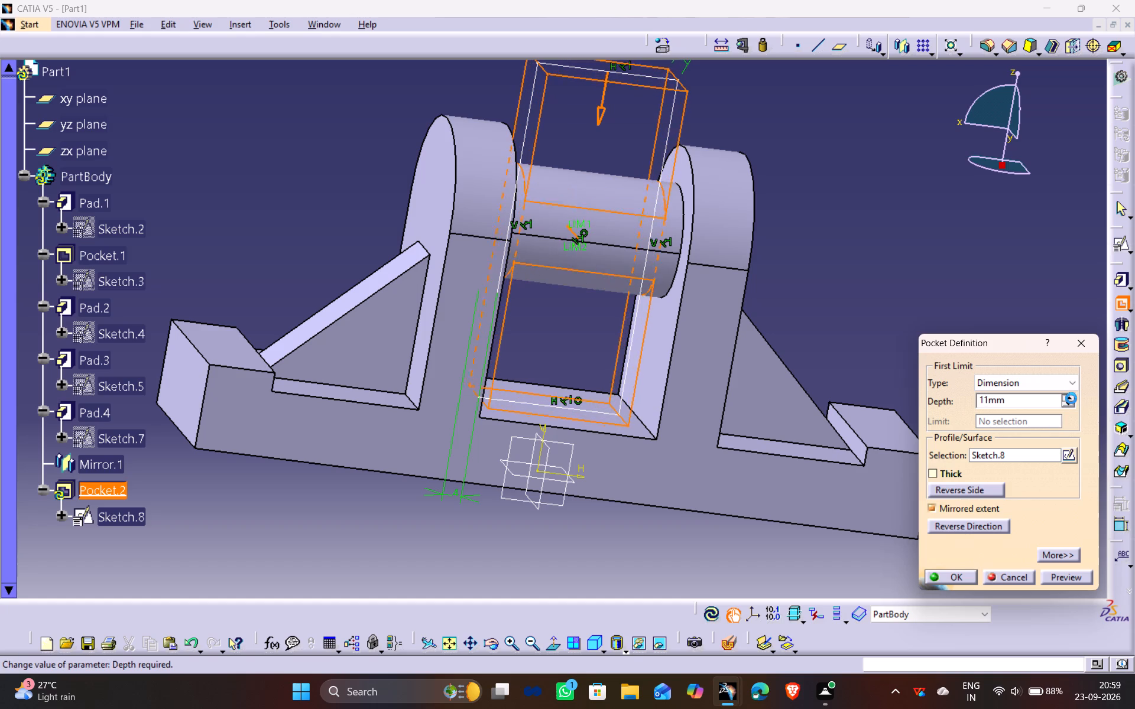
left_click(1065, 575)
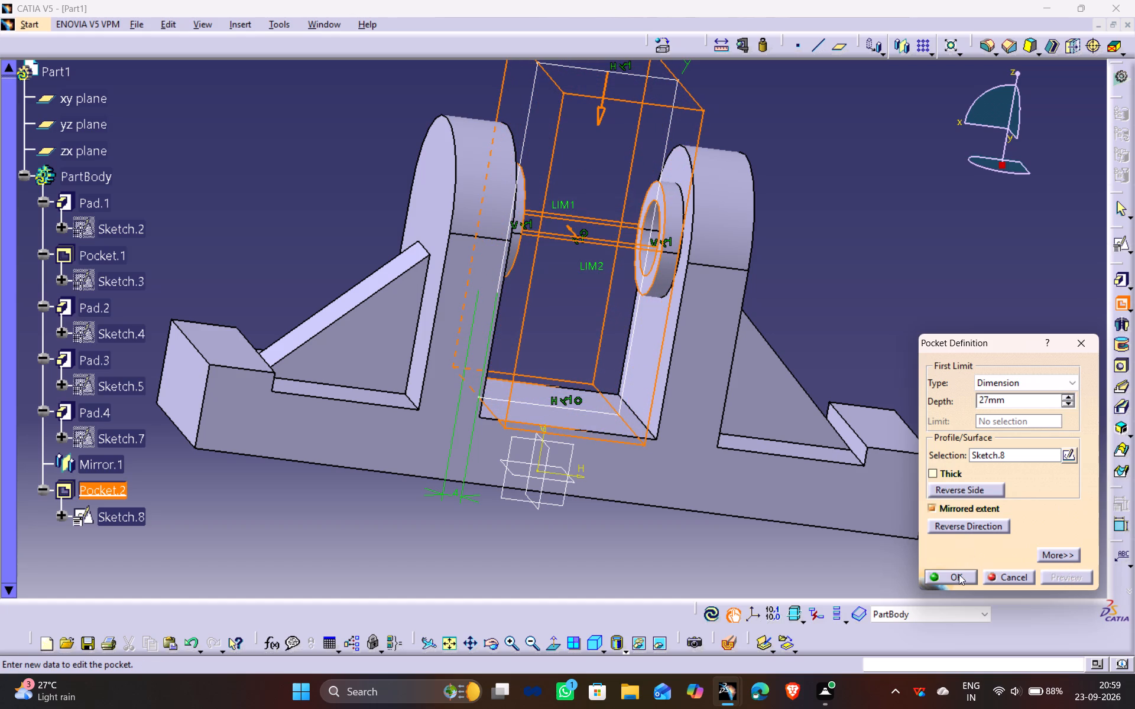
left_click(956, 578)
left_click(876, 287)
Reopen the pocket's rectangle sketch, set its offset from the adjacent upright's inner edge to 2 mm, exit and update the part.
middle_click_drag(871, 268, 853, 262)
left_click_drag(870, 267, 853, 262)
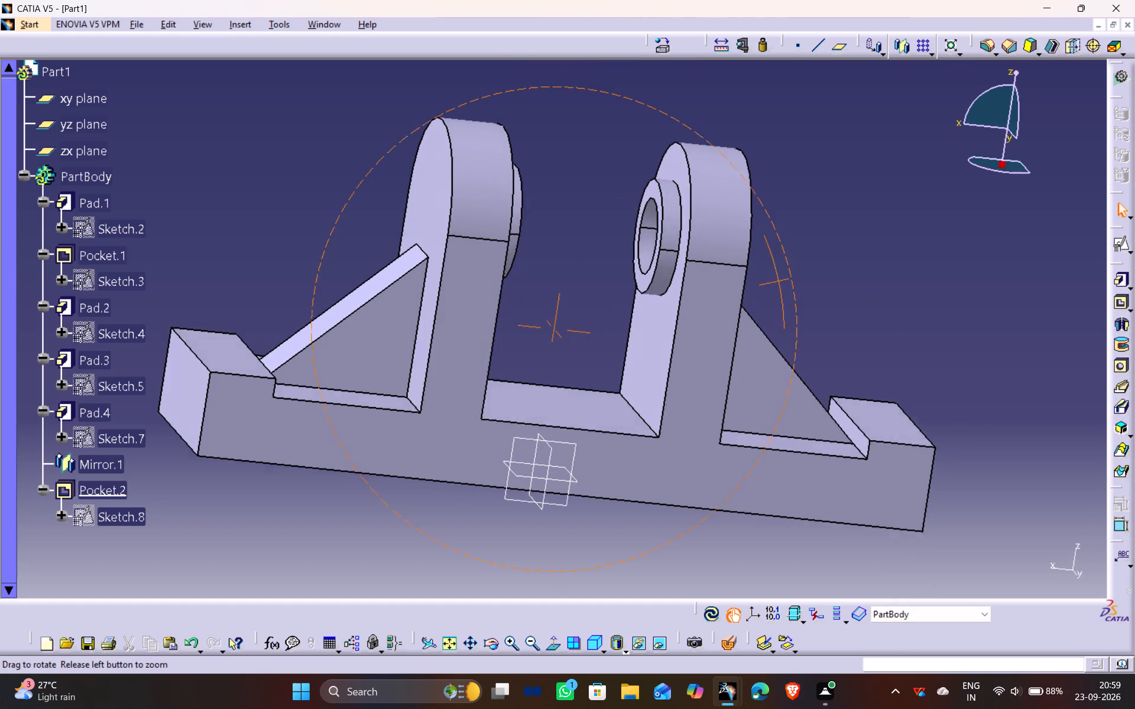
left_click_drag(853, 262, 730, 238)
middle_click_drag(853, 262, 730, 238)
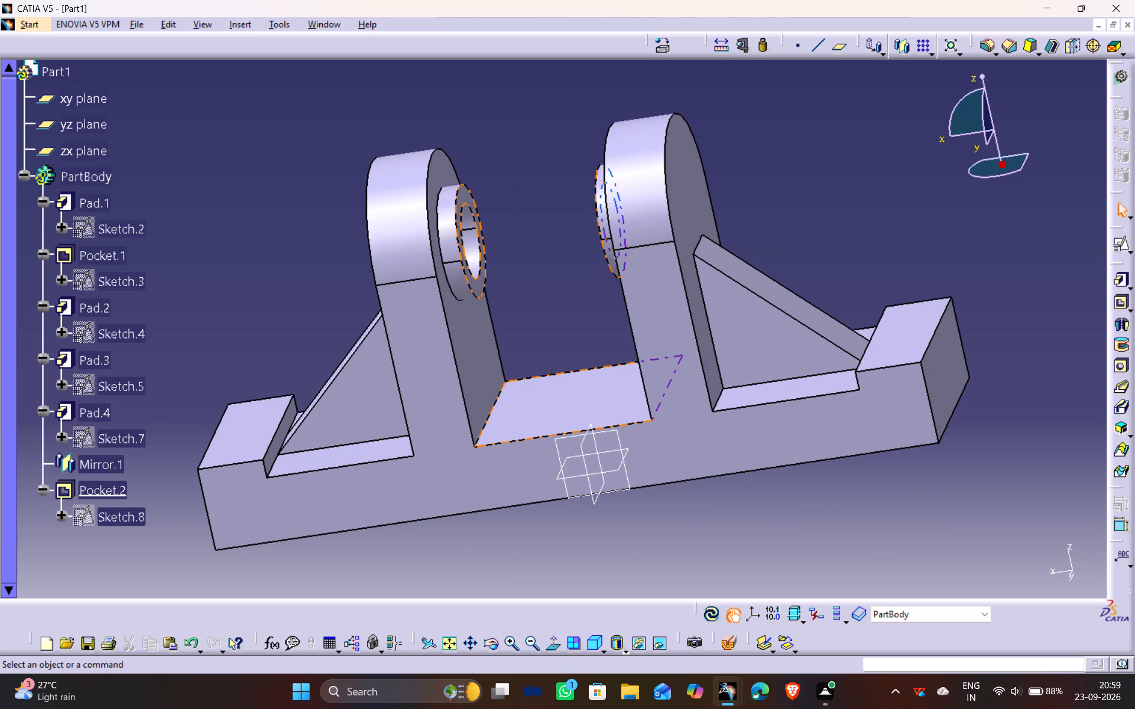
double_click(121, 515)
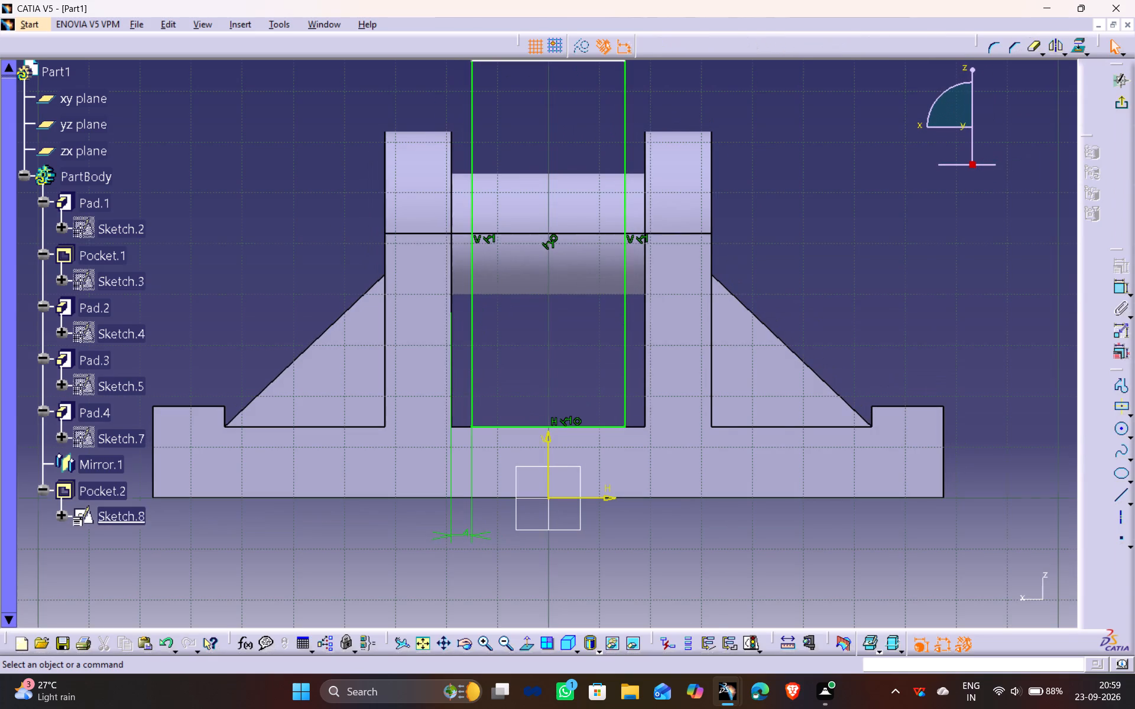
double_click(465, 531)
key("2")
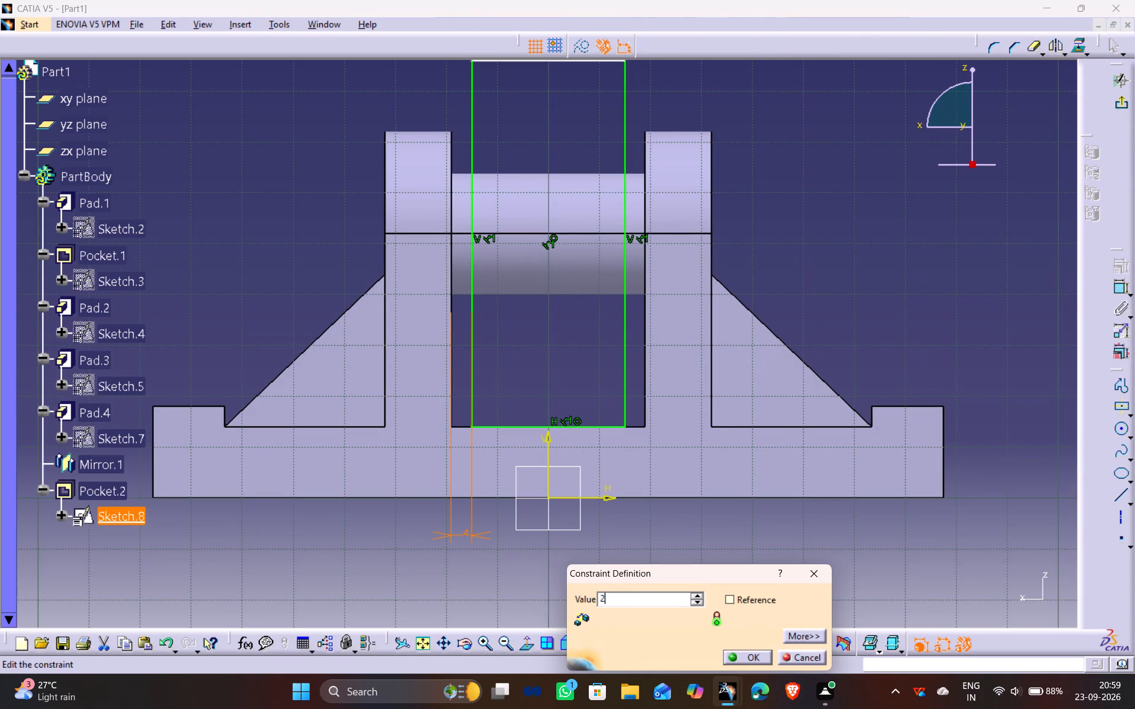
key("Return")
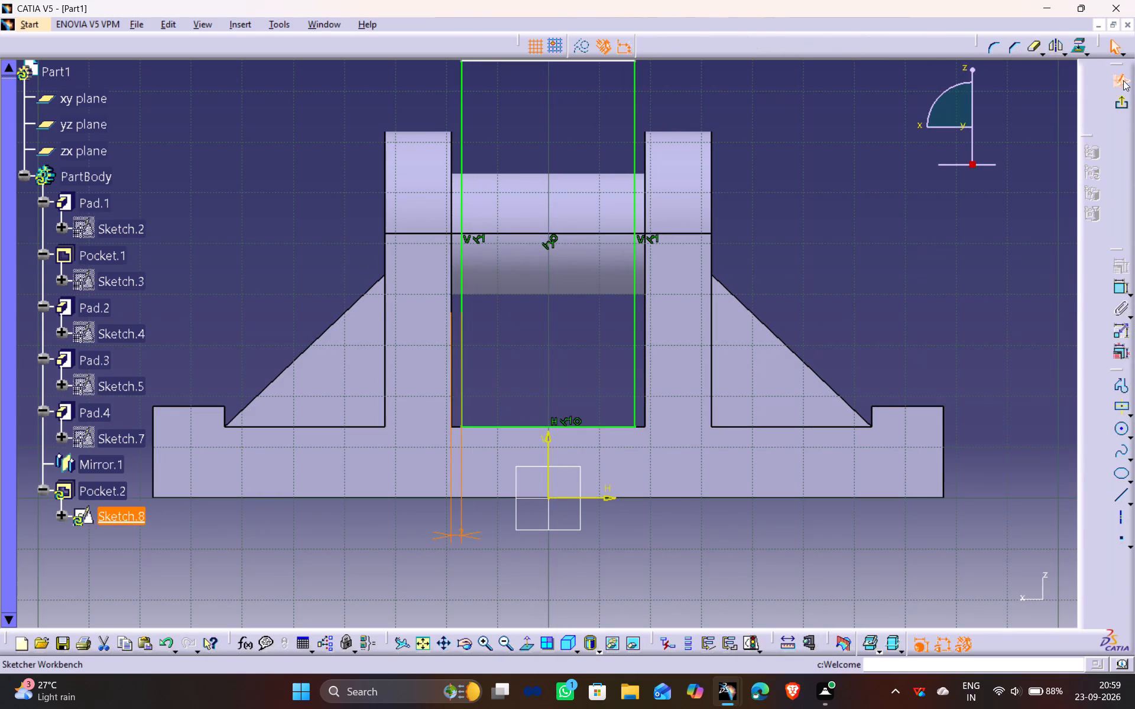
left_click(1124, 105)
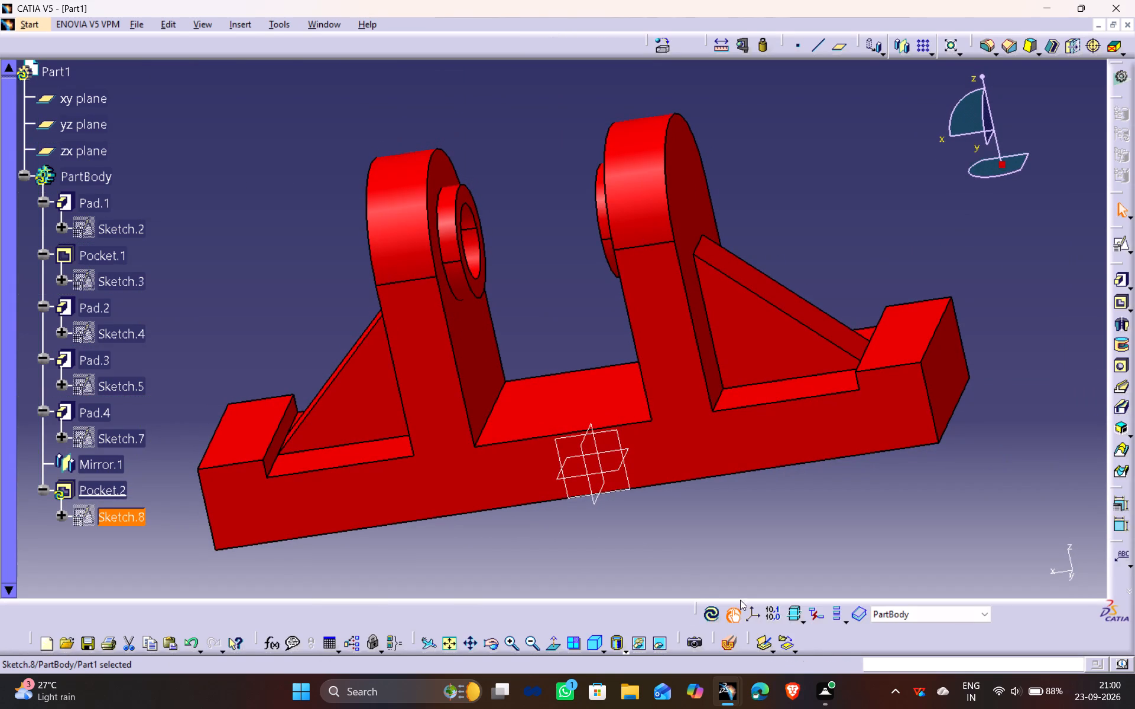
left_click(712, 616)
left_click(567, 233)
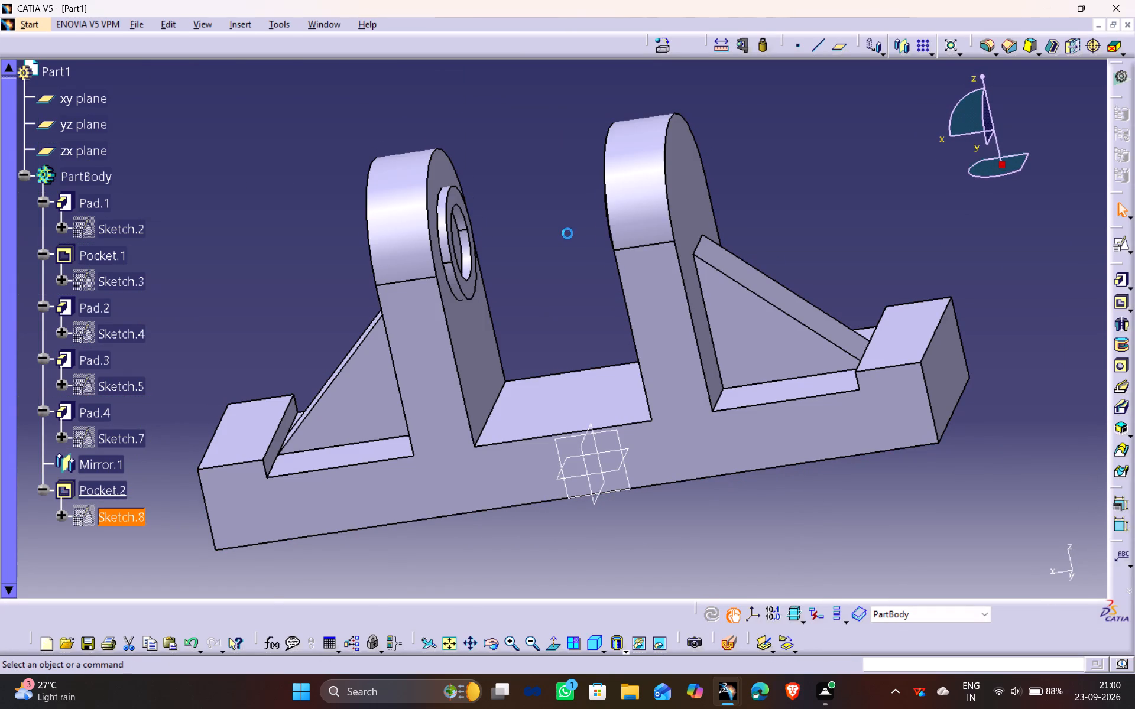
On the outer ribbed face of one upright, create a positioned sketch with a circle of about 11.2 mm radius above the rib.
scroll(532, 217, "up", 1)
middle_click_drag(532, 216, 404, 296)
left_click_drag(532, 215, 404, 296)
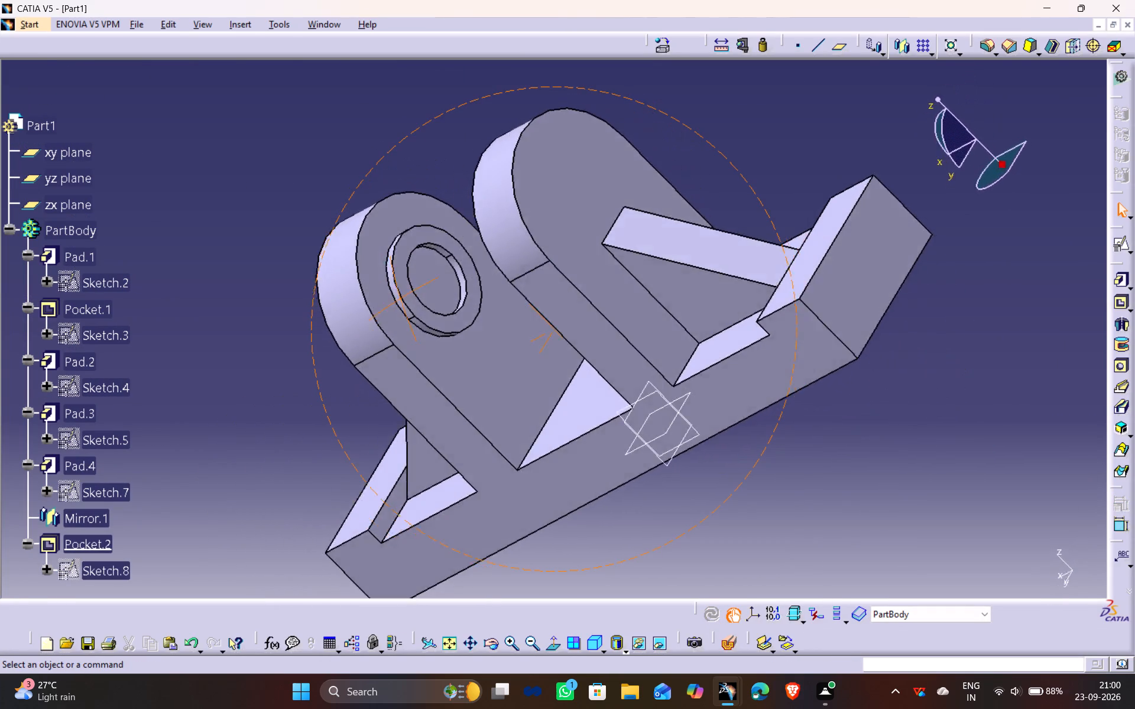
middle_click_drag(404, 296, 657, 196)
left_click_drag(404, 296, 657, 196)
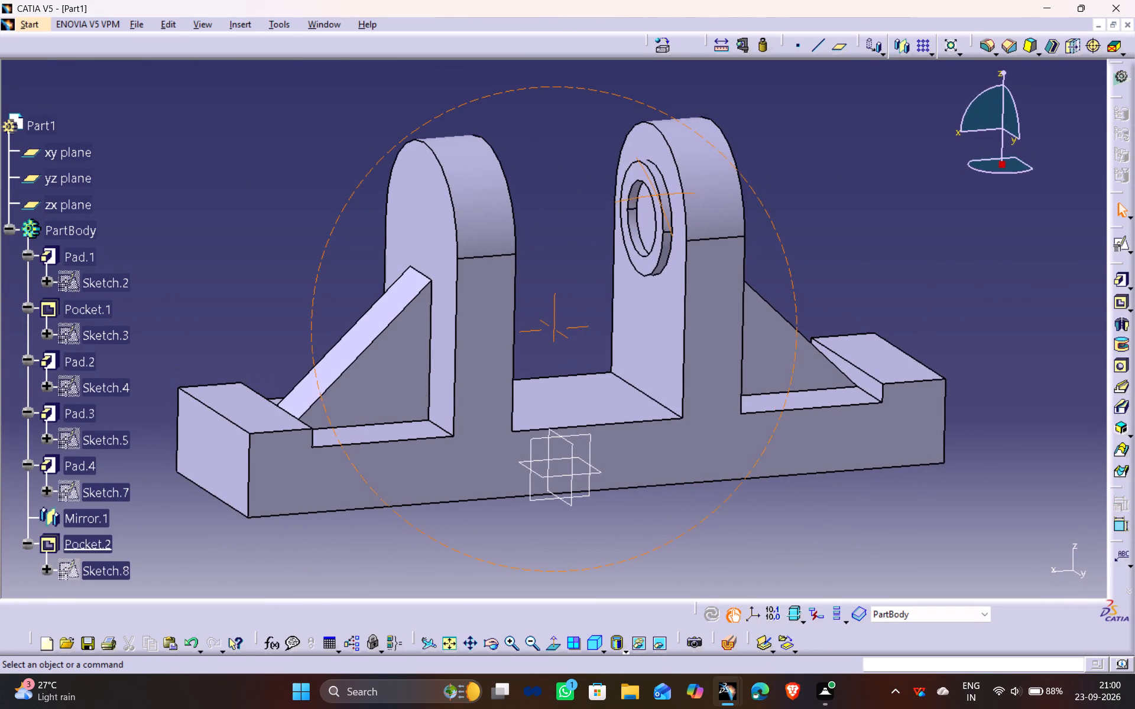
left_click_drag(657, 196, 657, 195)
middle_click_drag(657, 196, 656, 194)
scroll(821, 213, "up", 1)
middle_click_drag(822, 212, 485, 291)
left_click_drag(822, 212, 485, 291)
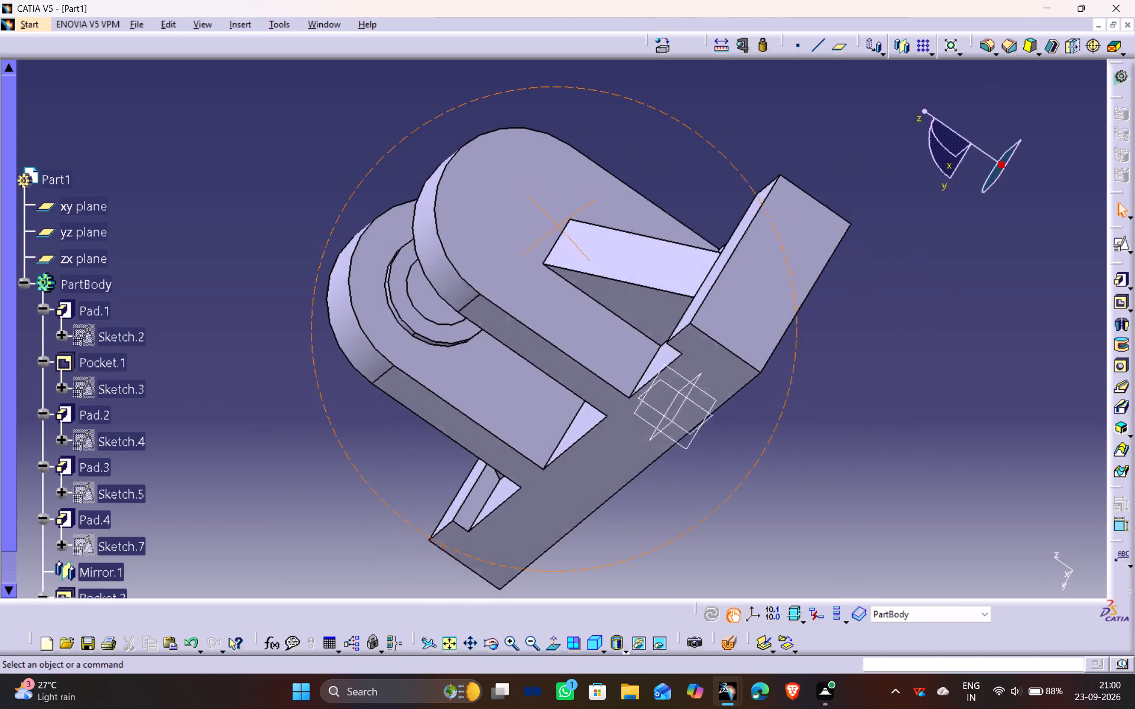
left_click_drag(485, 291, 494, 316)
middle_click_drag(485, 291, 494, 317)
left_click(451, 243)
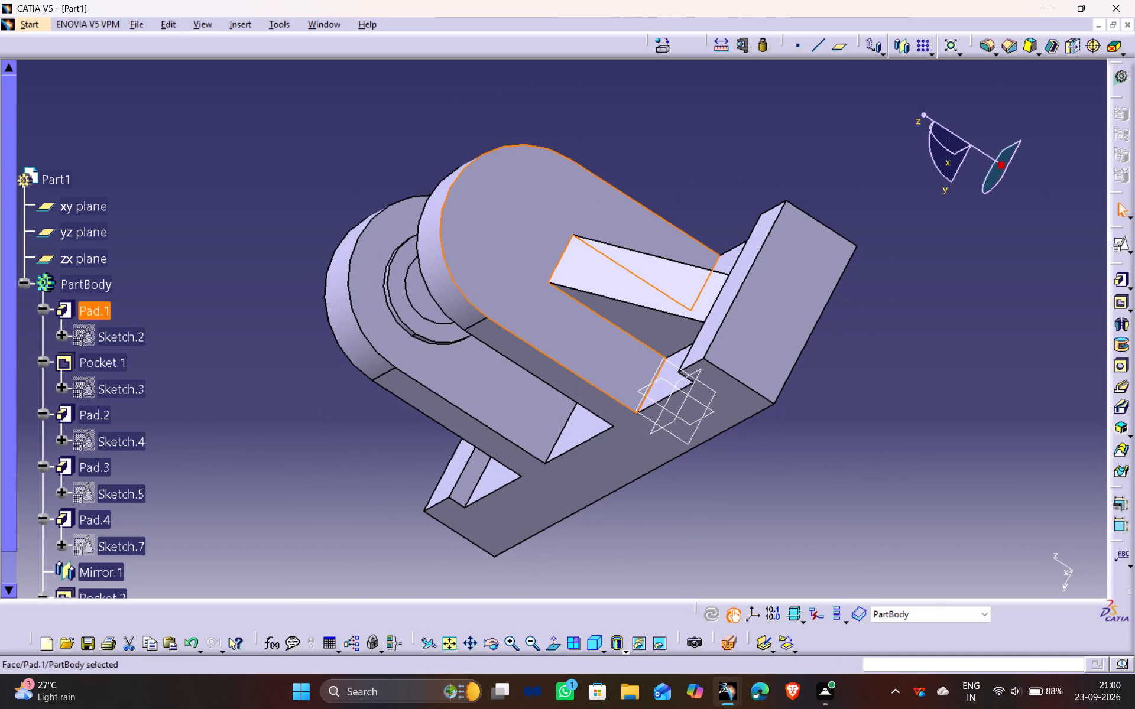
left_click(1121, 244)
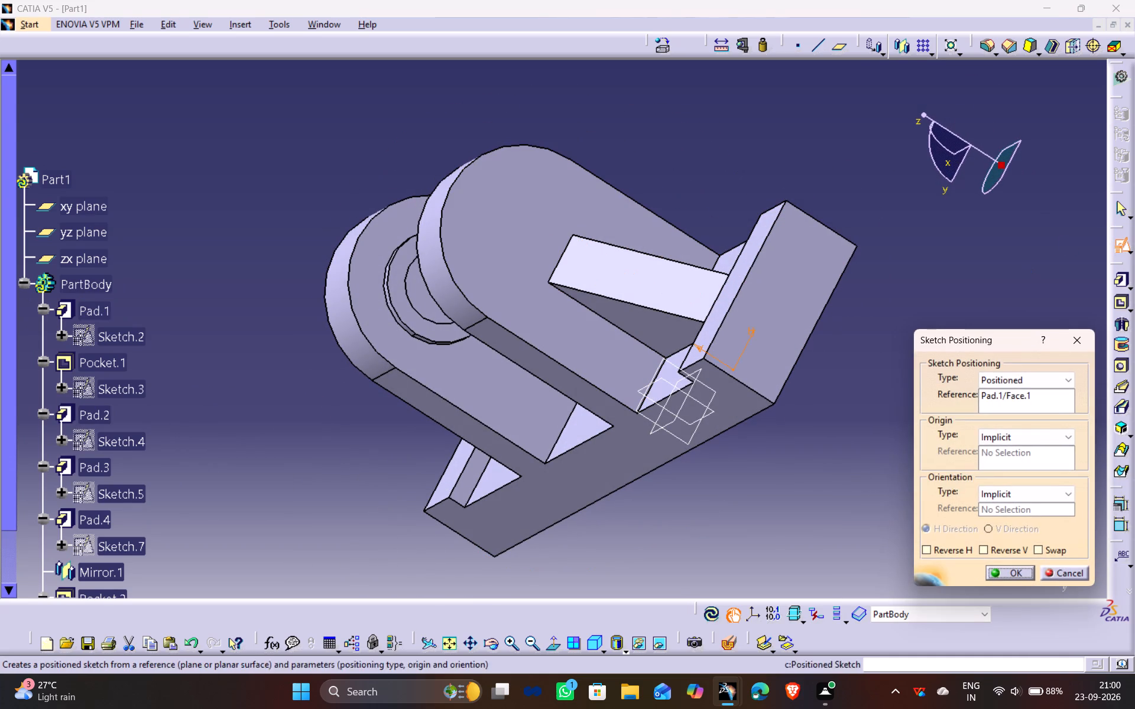
left_click(1014, 565)
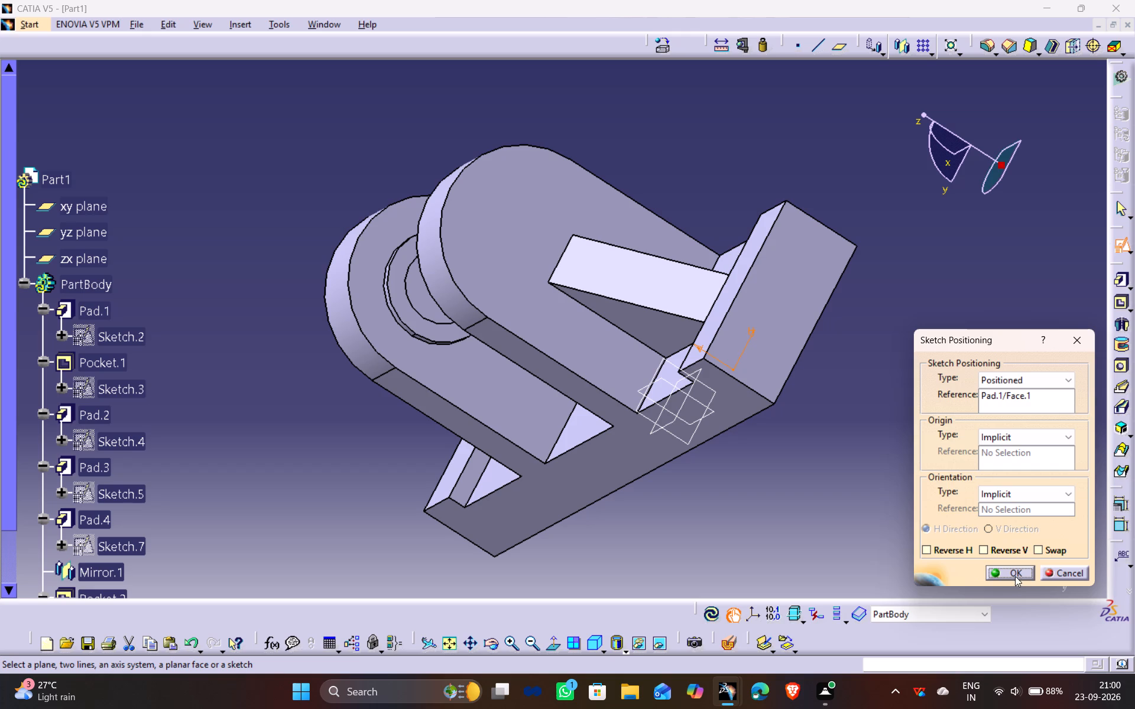
left_click(1014, 576)
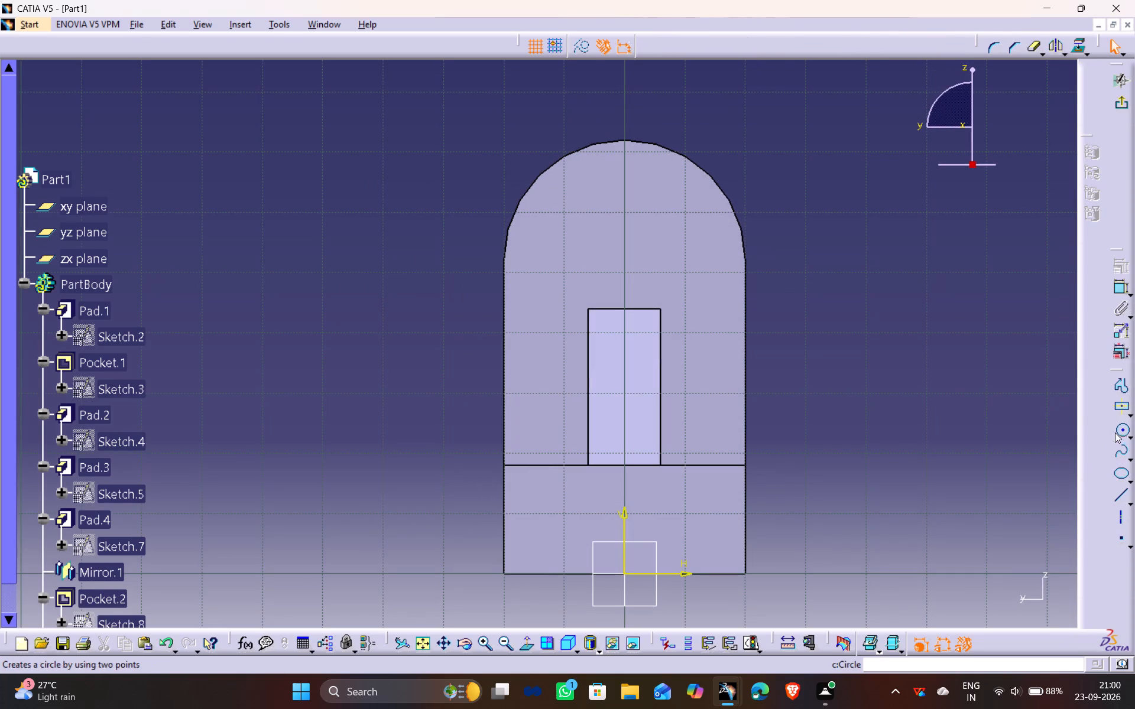
left_click(1121, 428)
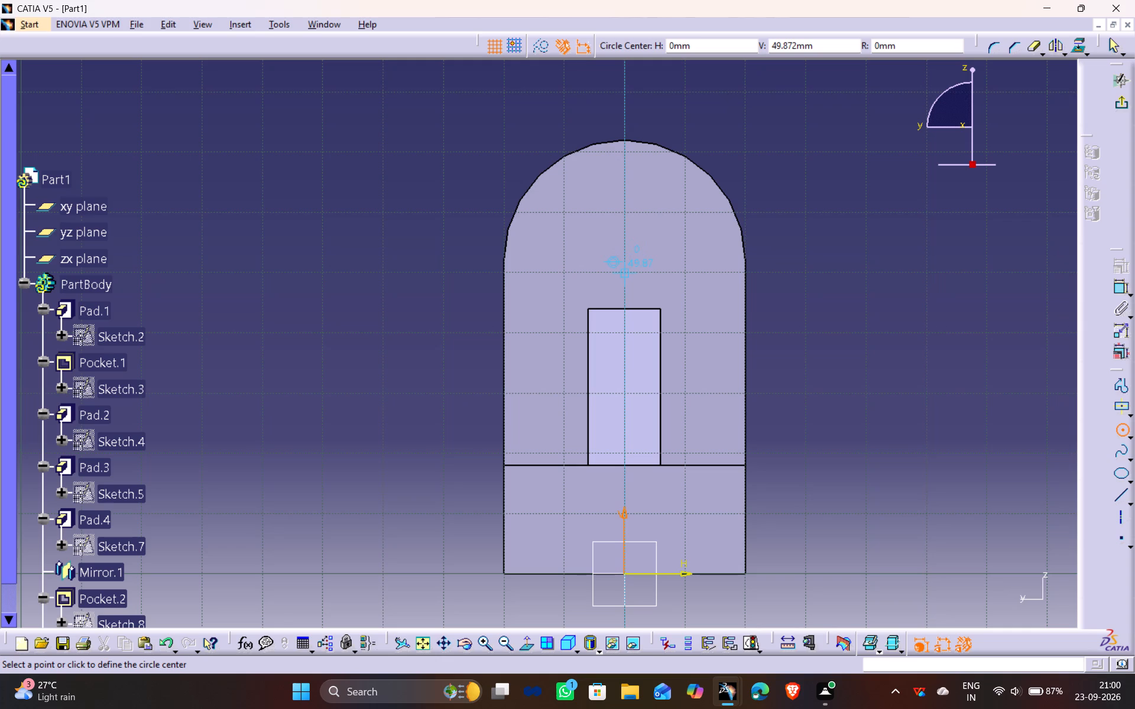
left_click(624, 249)
left_click(675, 291)
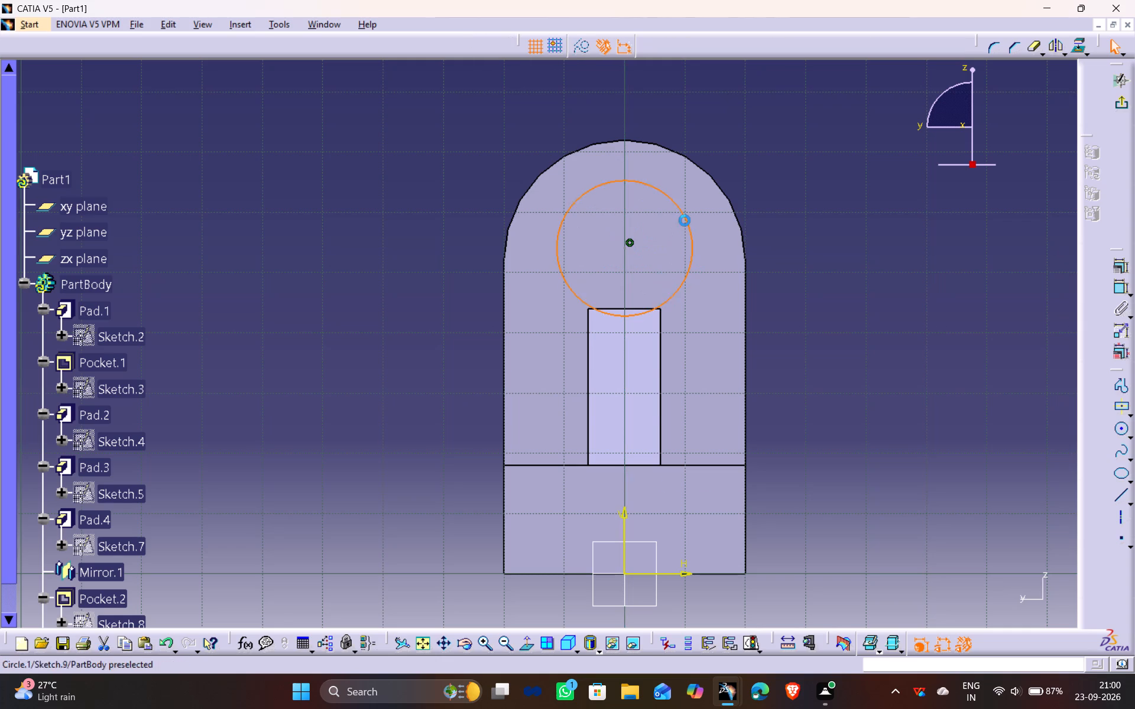
Make the circle concentric with the upright's rounded top edge.
left_click(692, 165, "ctrl")
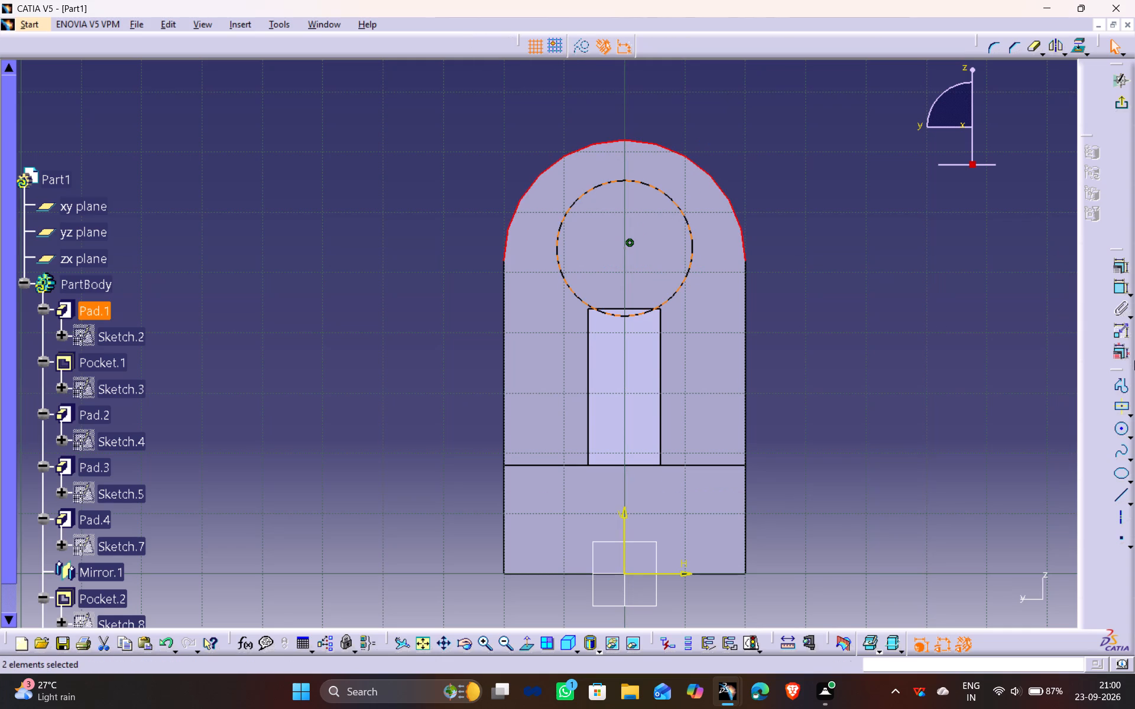
left_click(1118, 261)
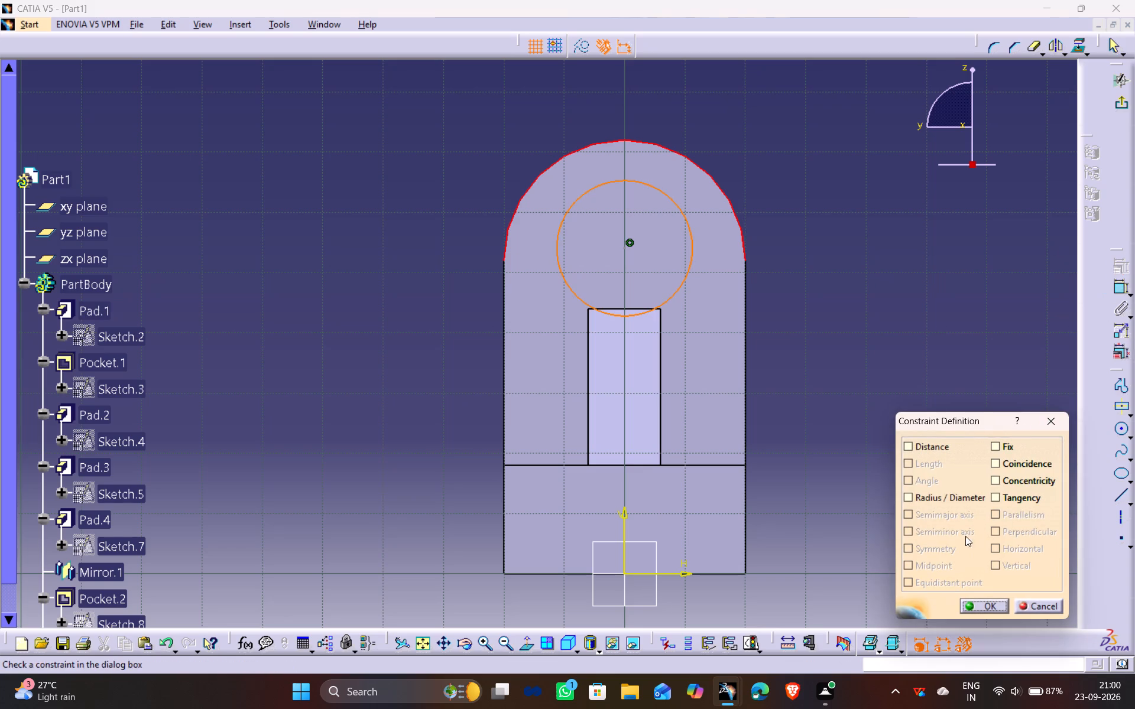
left_click(1030, 477)
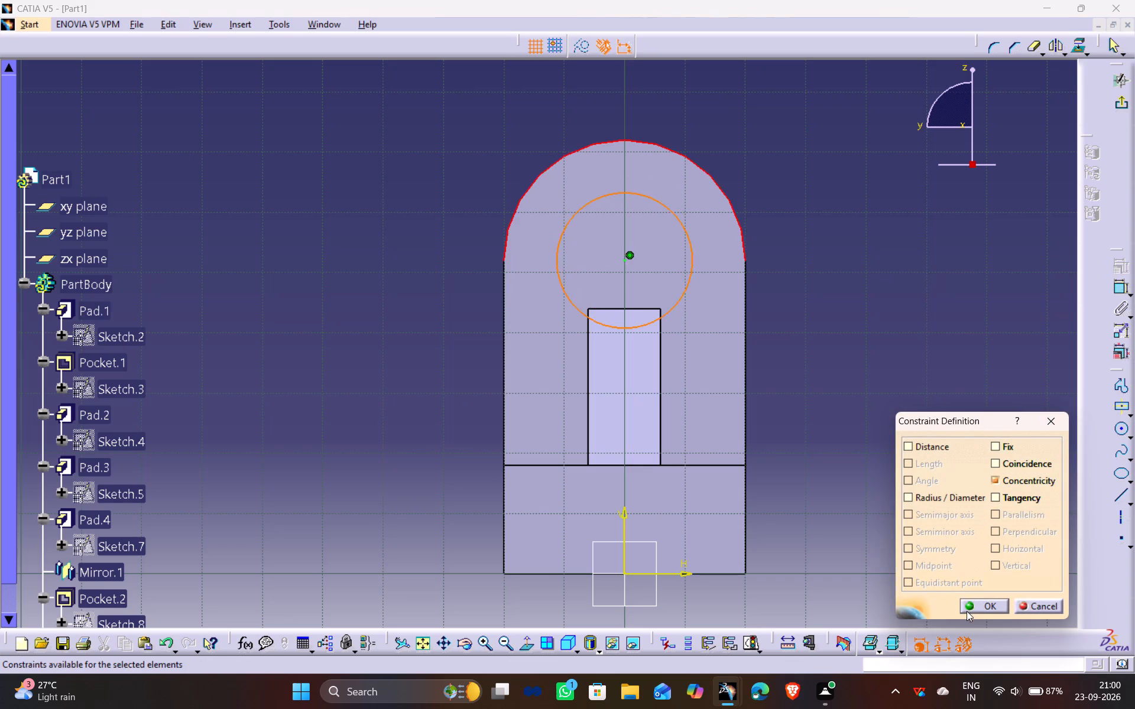
left_click(991, 595)
left_click(990, 610)
Dimension the circle's radius at 8 mm and exit the sketch.
left_click(1115, 287)
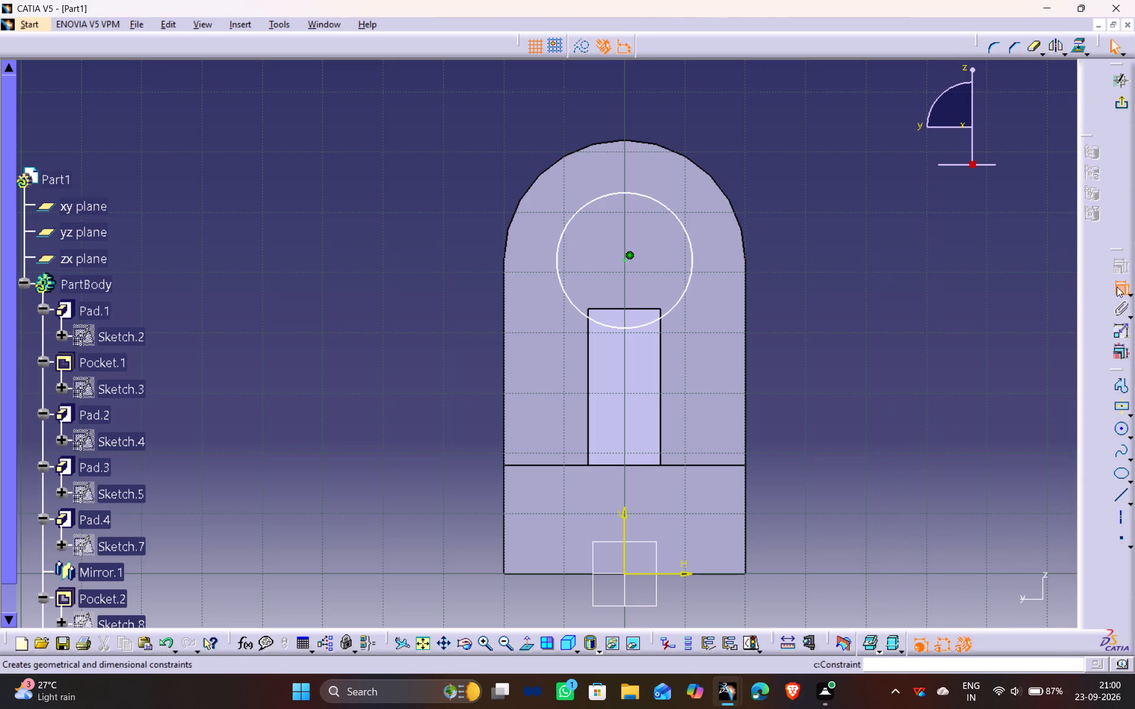
left_click(690, 242)
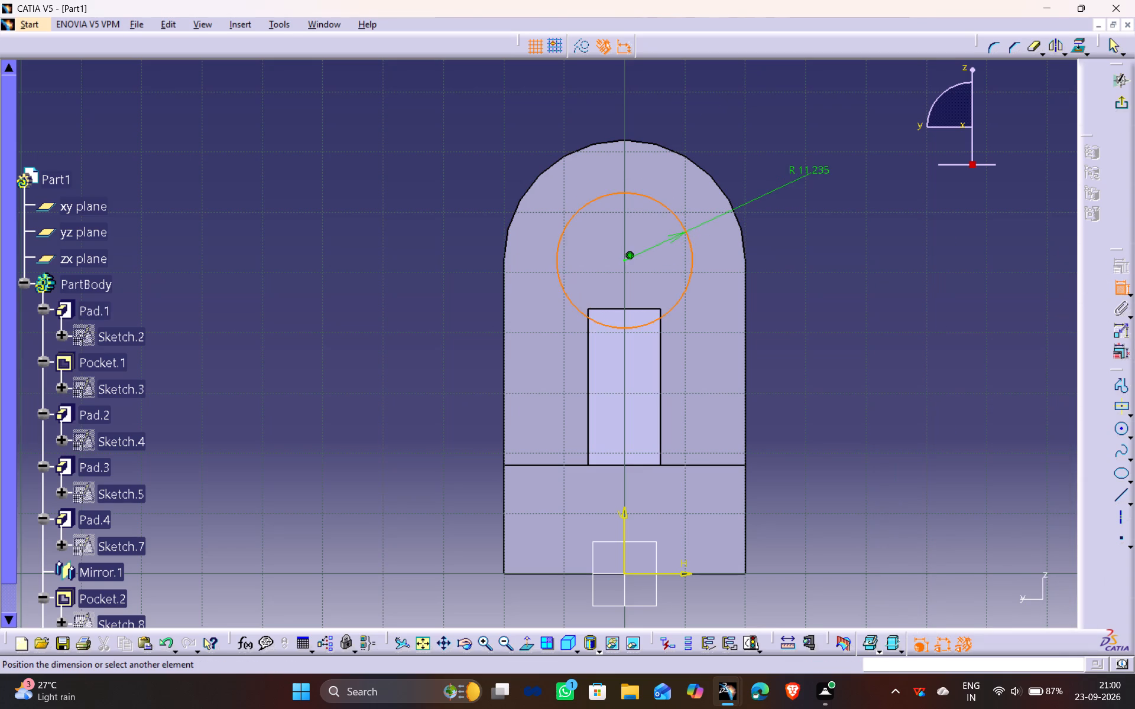
left_click(810, 174)
left_click(815, 164)
double_click(816, 169)
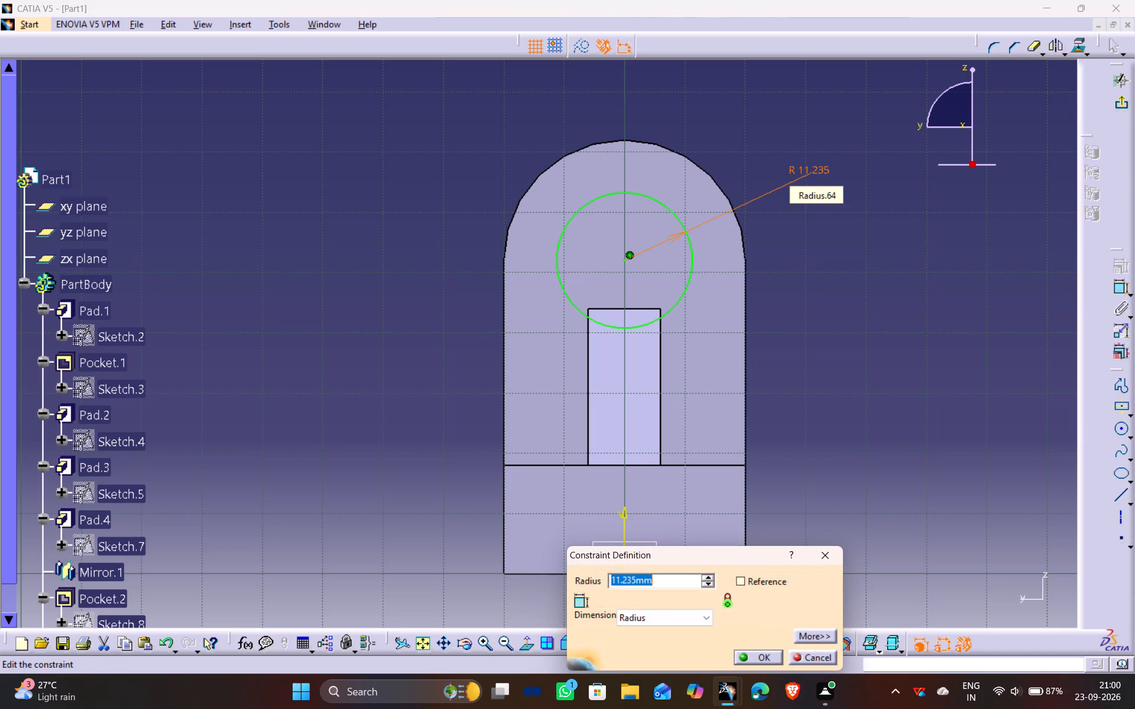
key("8")
key("Return")
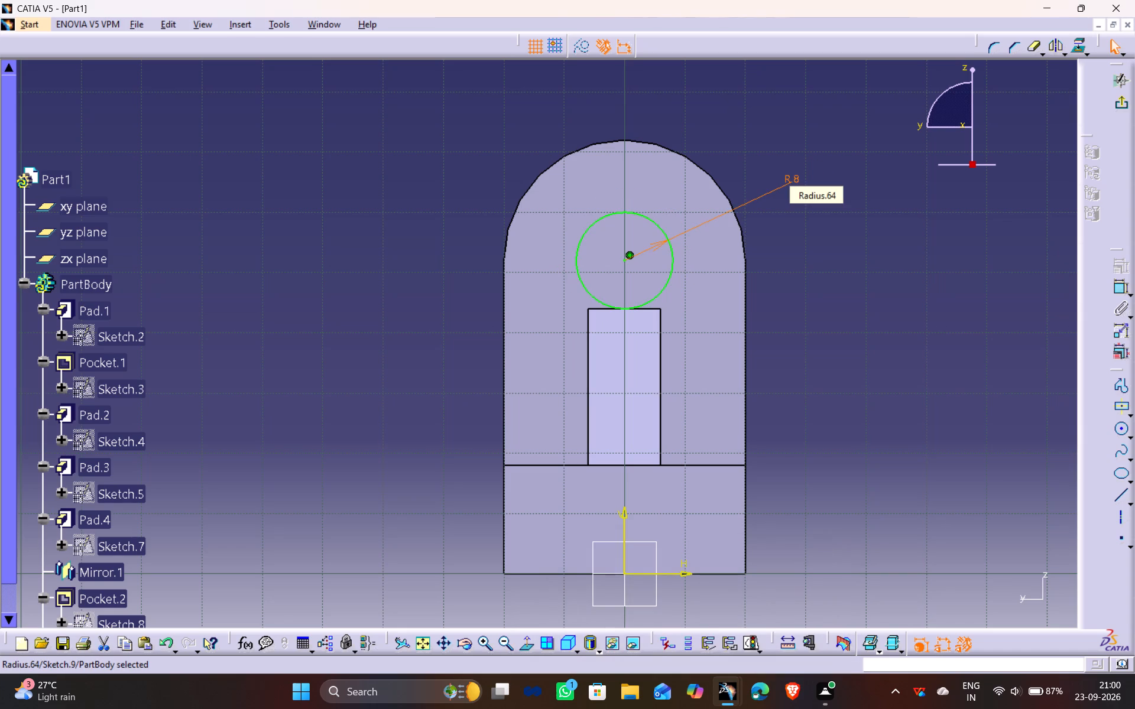
left_click(751, 333)
left_click(783, 261)
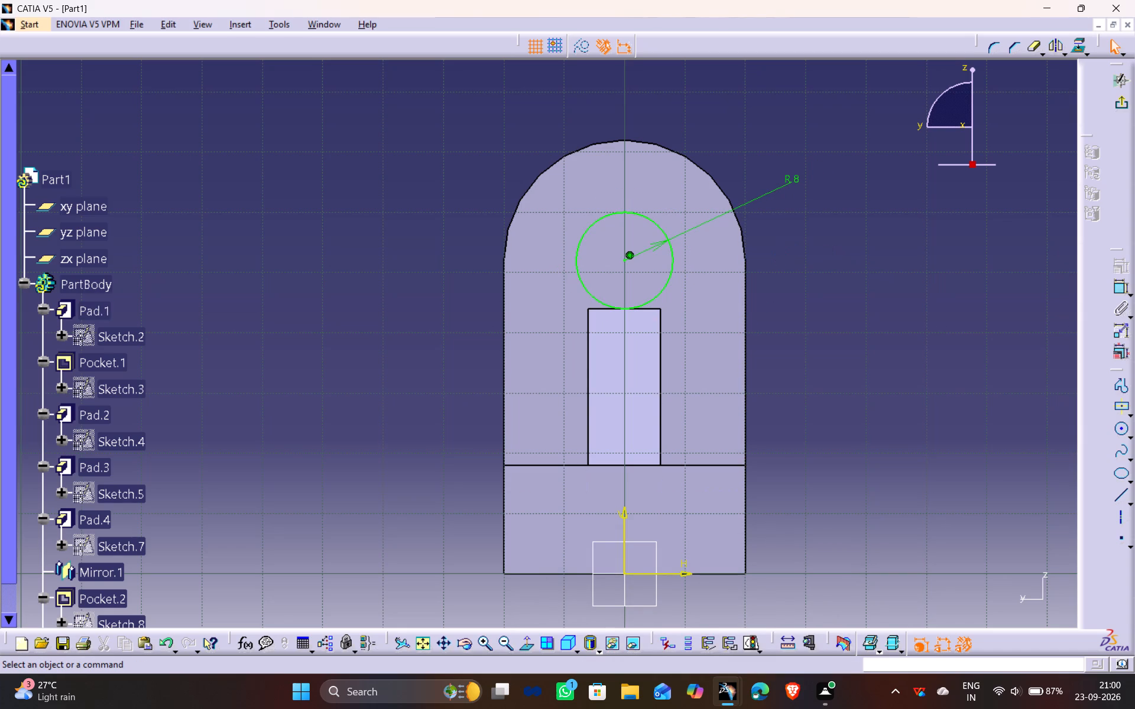
middle_click_drag(301, 232, 433, 213)
left_click_drag(301, 232, 433, 213)
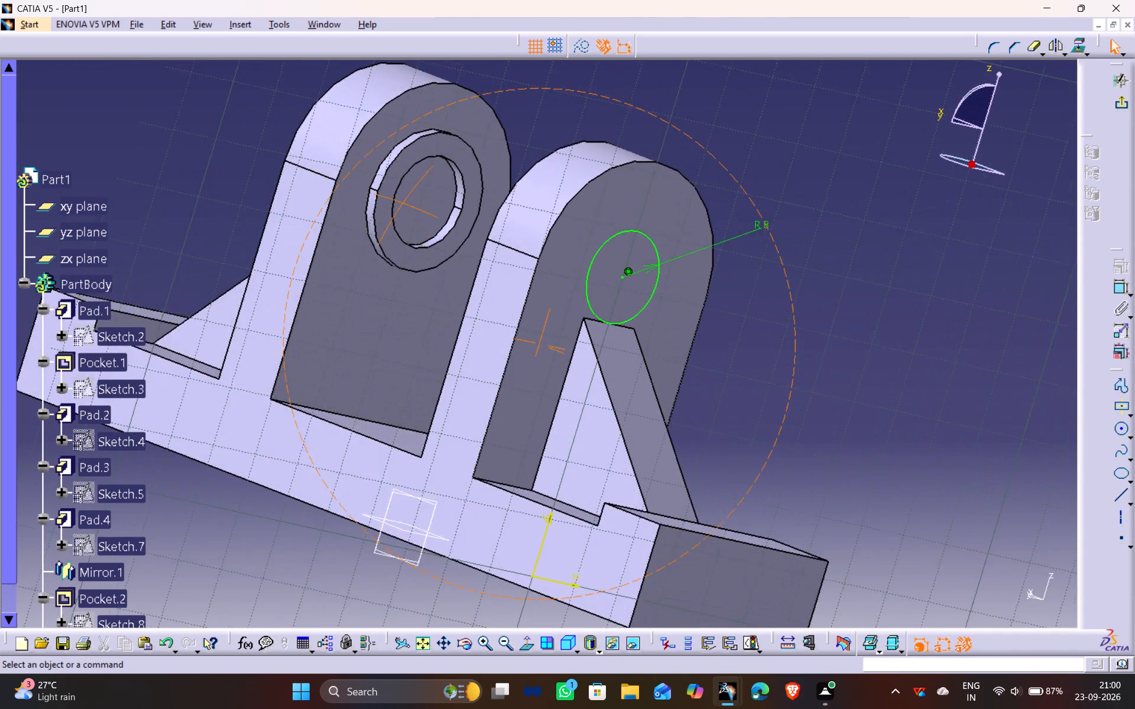
left_click_drag(433, 213, 430, 194)
middle_click_drag(433, 213, 430, 194)
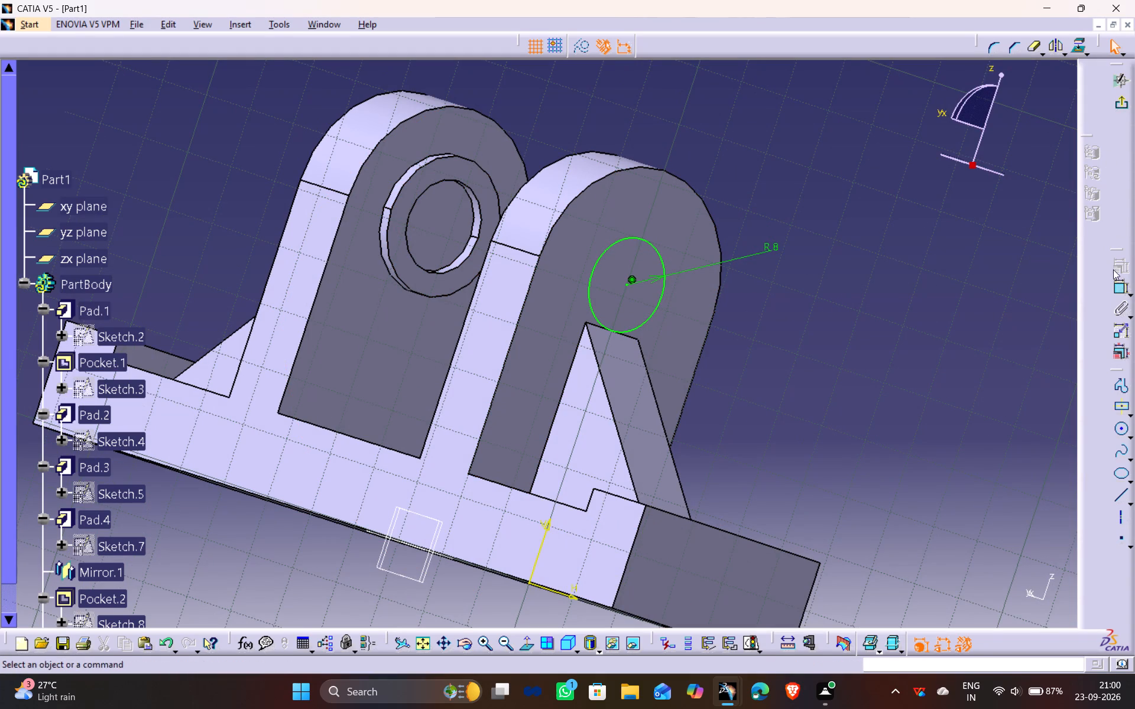
left_click(1125, 109)
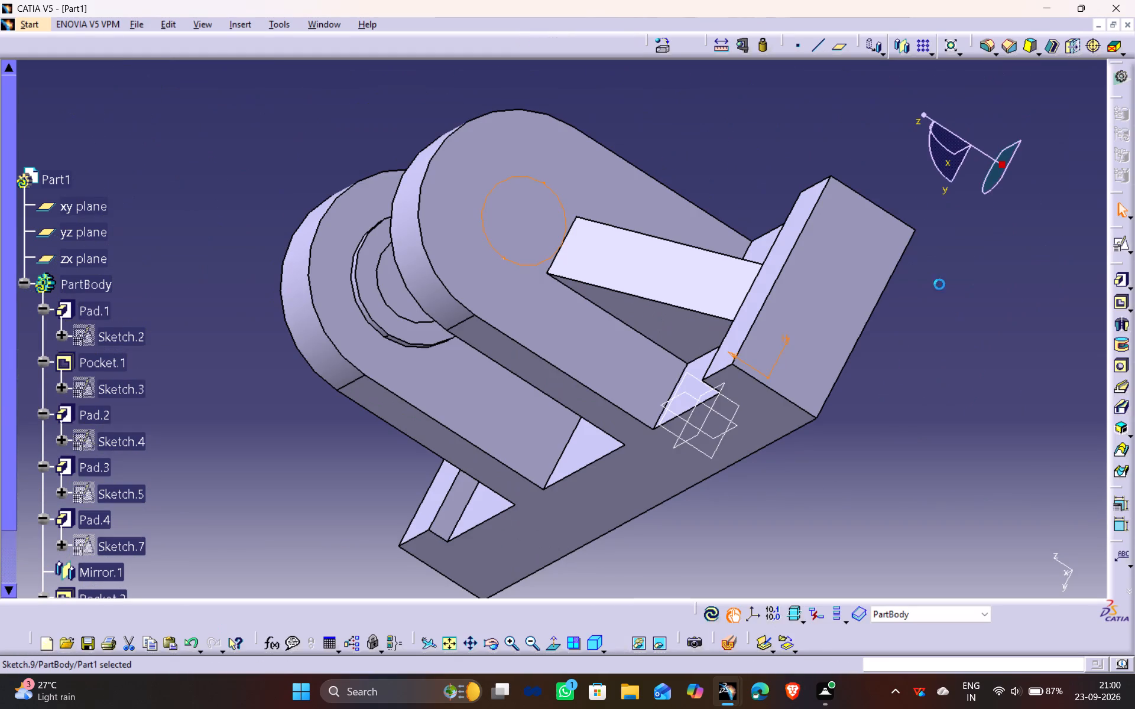
Cut the 8 mm radius circle as a pocket 73 mm deep through both uprights, previewing the result before accepting.
scroll(214, 461, "down", 1)
middle_click_drag(214, 461, 377, 317)
left_click_drag(214, 461, 377, 317)
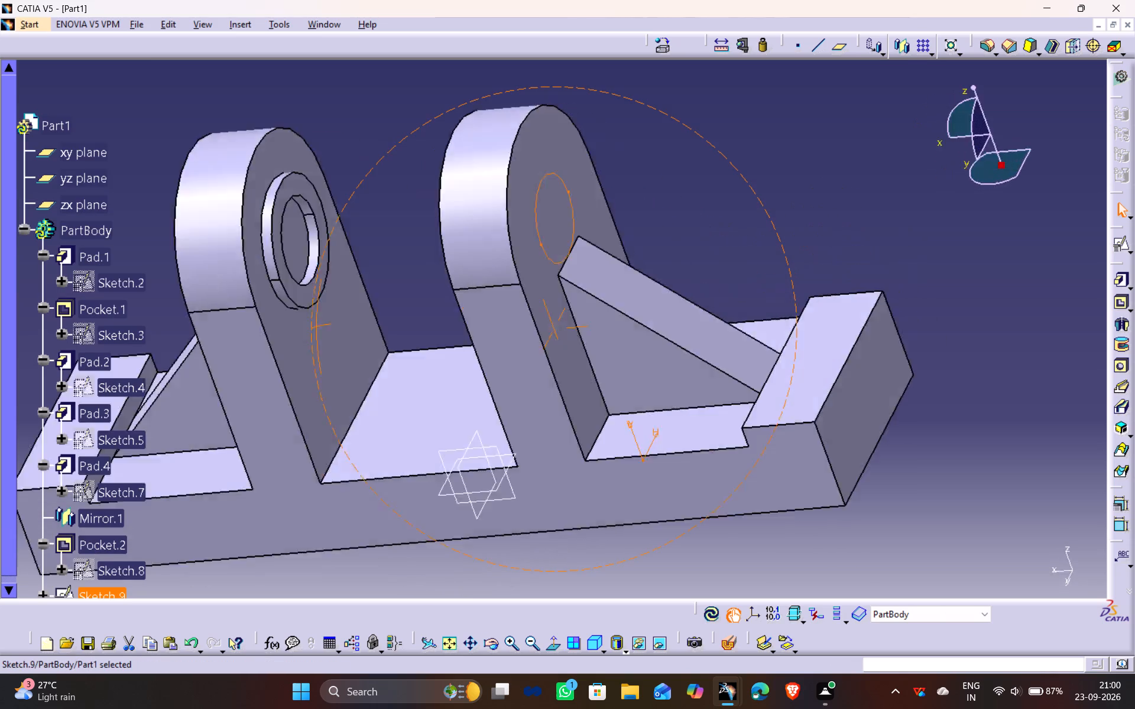
left_click_drag(377, 317, 431, 281)
middle_click_drag(377, 317, 381, 281)
left_click_drag(431, 281, 381, 281)
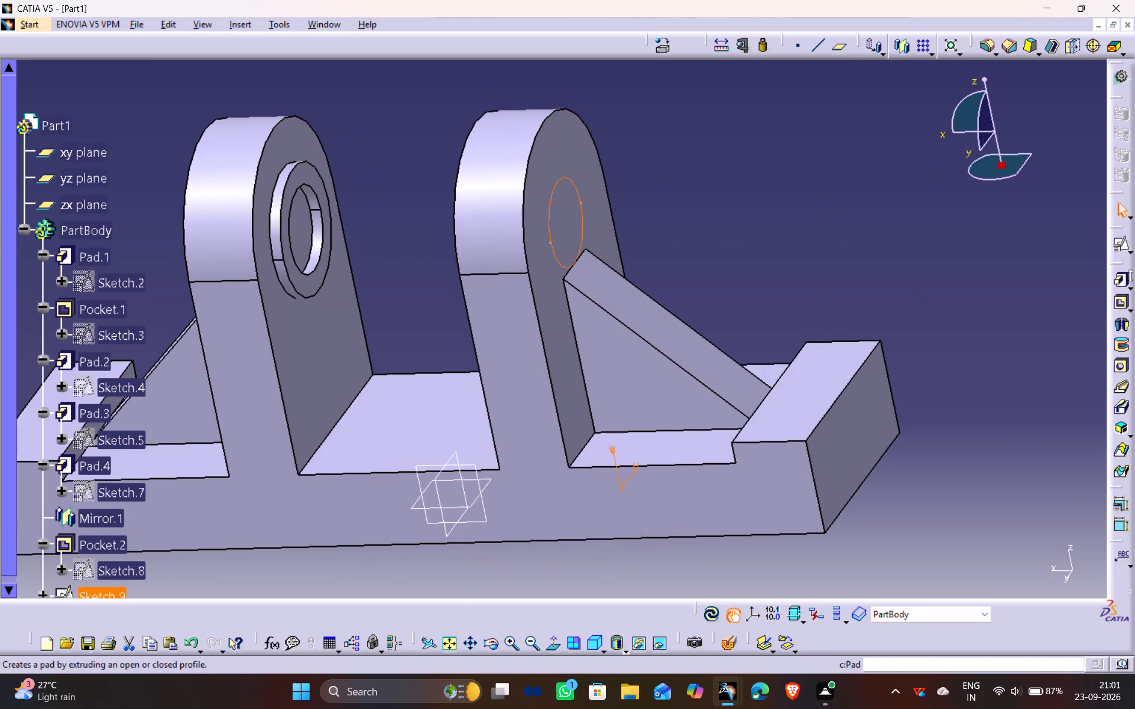
left_click(1120, 307)
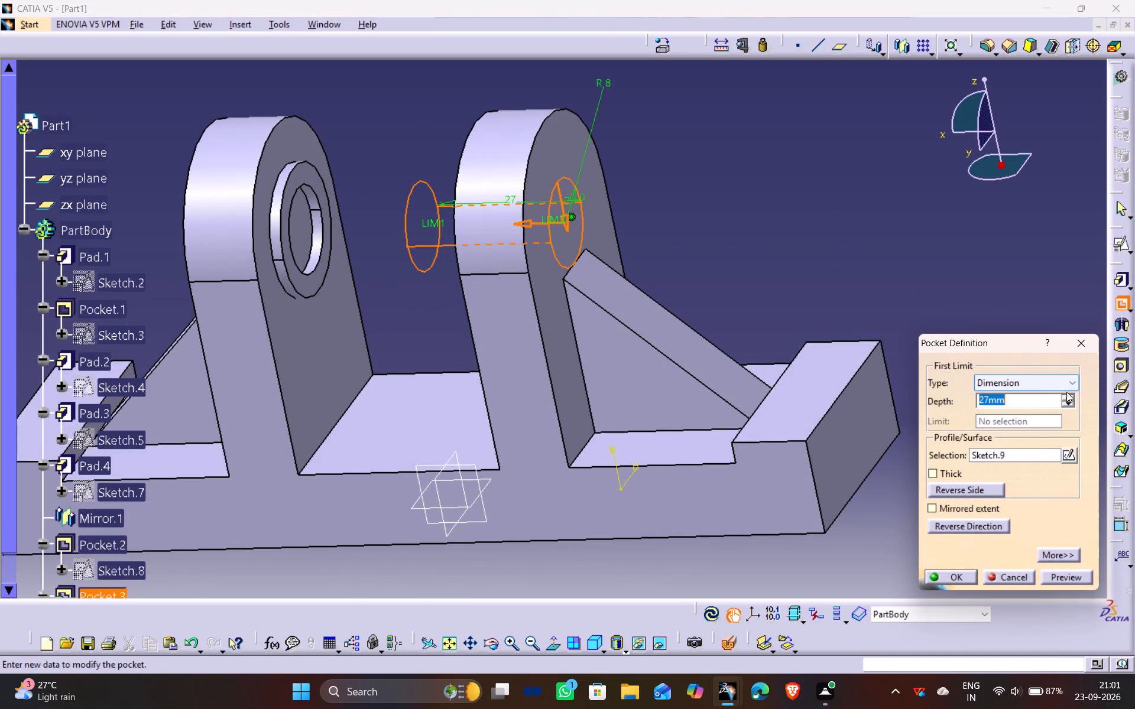
left_click(1066, 398)
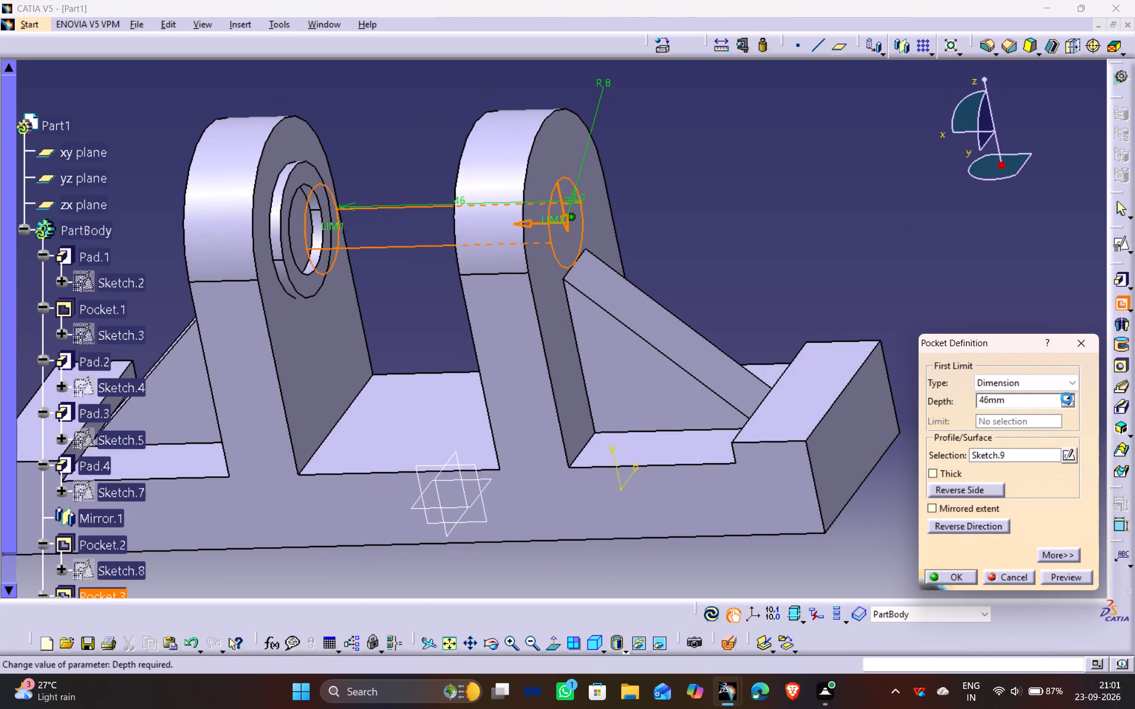
triple_click(1068, 395)
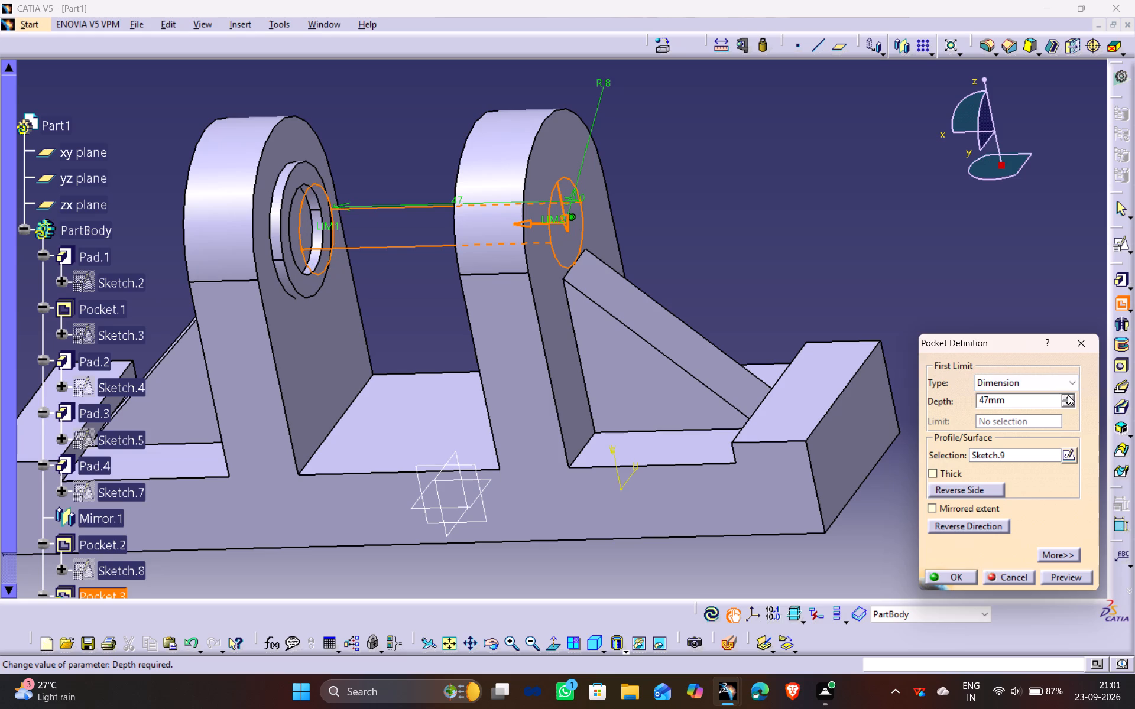
left_click(1068, 395)
left_click(1068, 395)
left_click(1068, 395)
left_click(1068, 395)
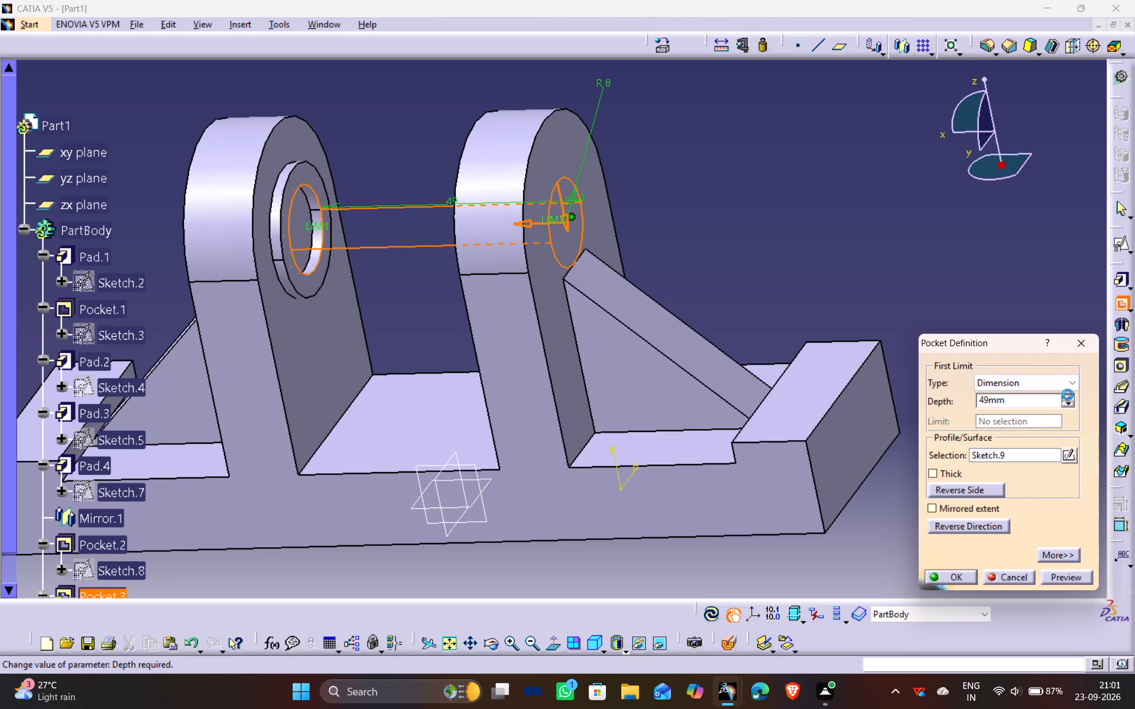
left_click(1068, 395)
left_click(1068, 395)
double_click(1068, 395)
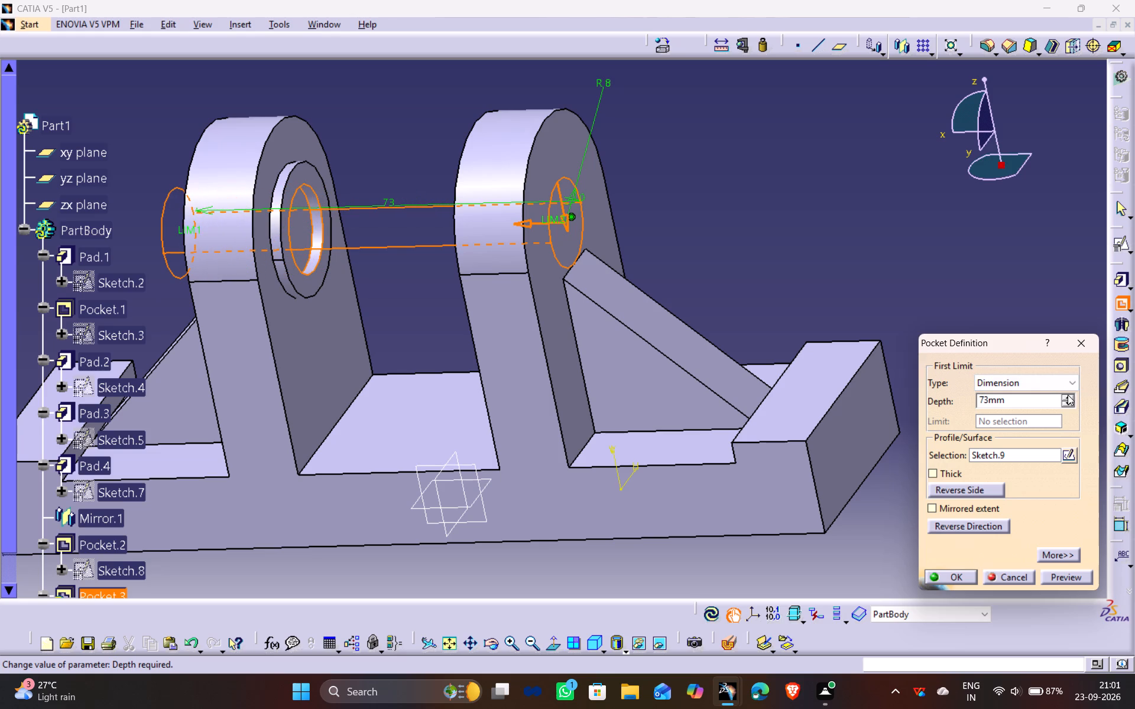
middle_click_drag(142, 424, 442, 349)
left_click_drag(142, 424, 442, 349)
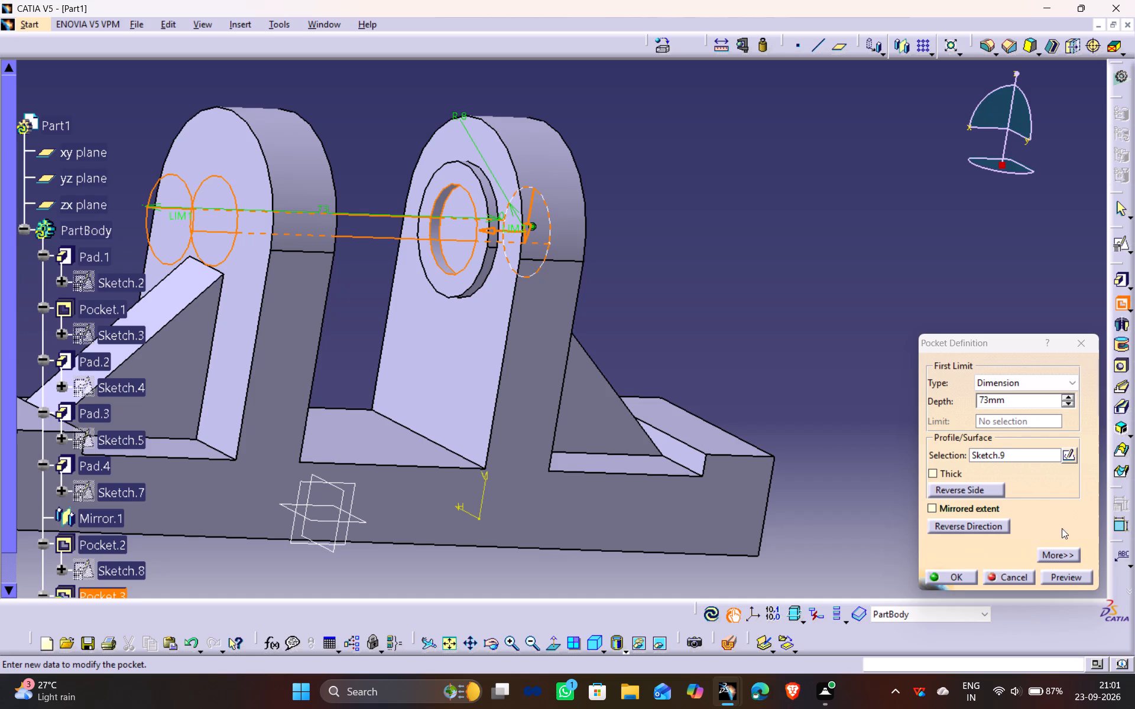
left_click(1079, 580)
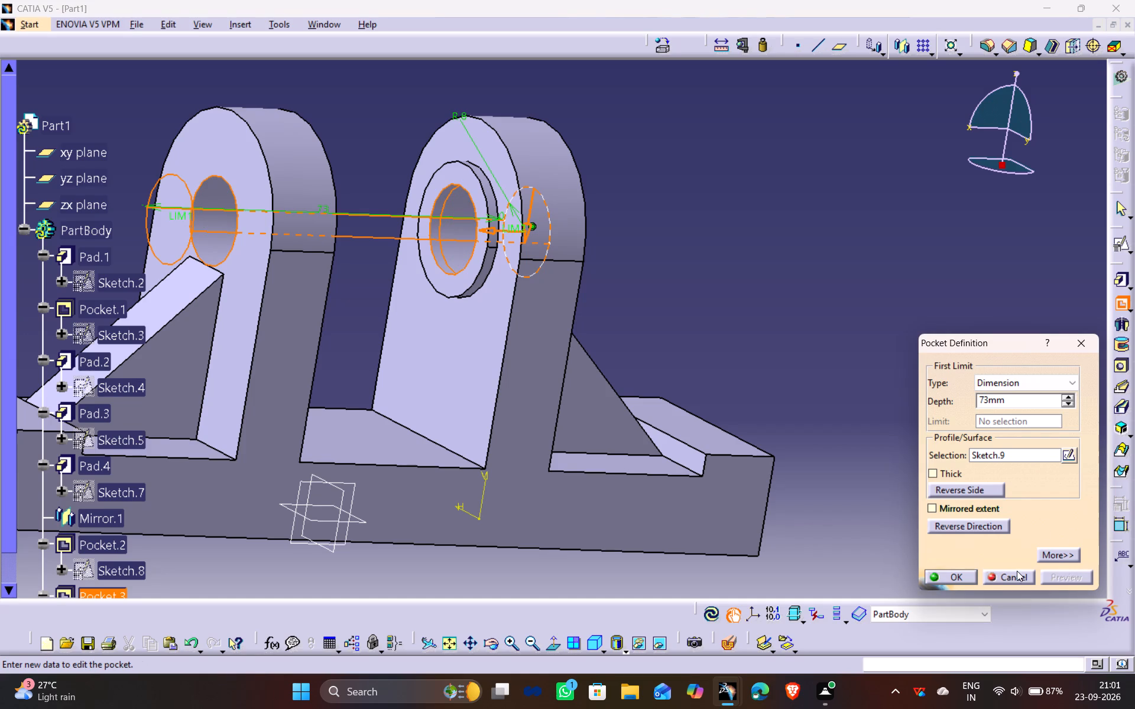
left_click(943, 570)
left_click(722, 299)
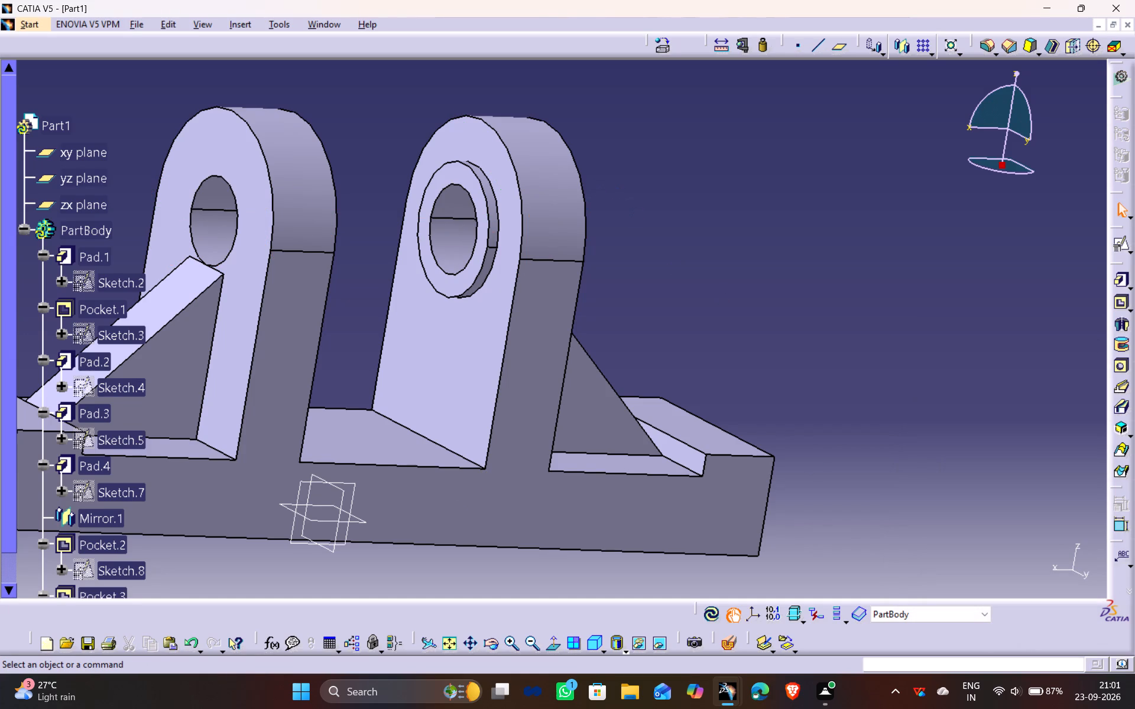
Create a positioned sketch on the top face of the base's raised end step, with H reversed and the axes swapped.
middle_click_drag(649, 236, 655, 255, "ctrl")
middle_click_drag(691, 271, 567, 260)
left_click_drag(691, 270, 567, 260)
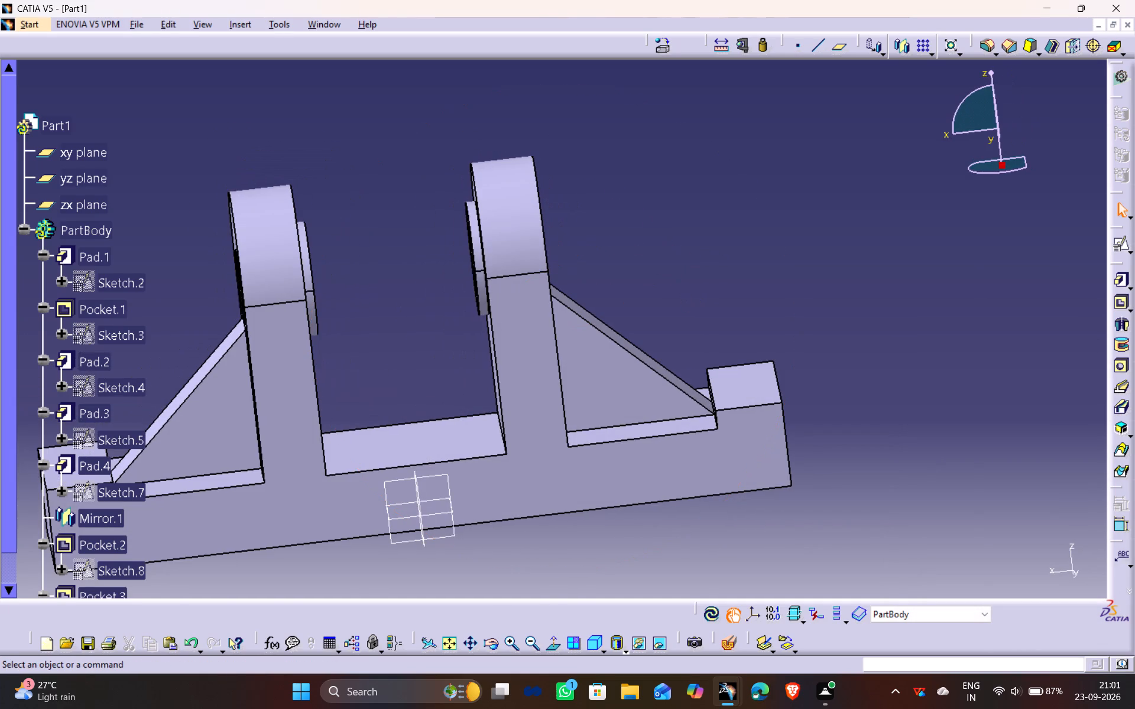
middle_click_drag(420, 261, 559, 454)
left_click_drag(420, 261, 457, 375)
left_click_drag(484, 401, 559, 454)
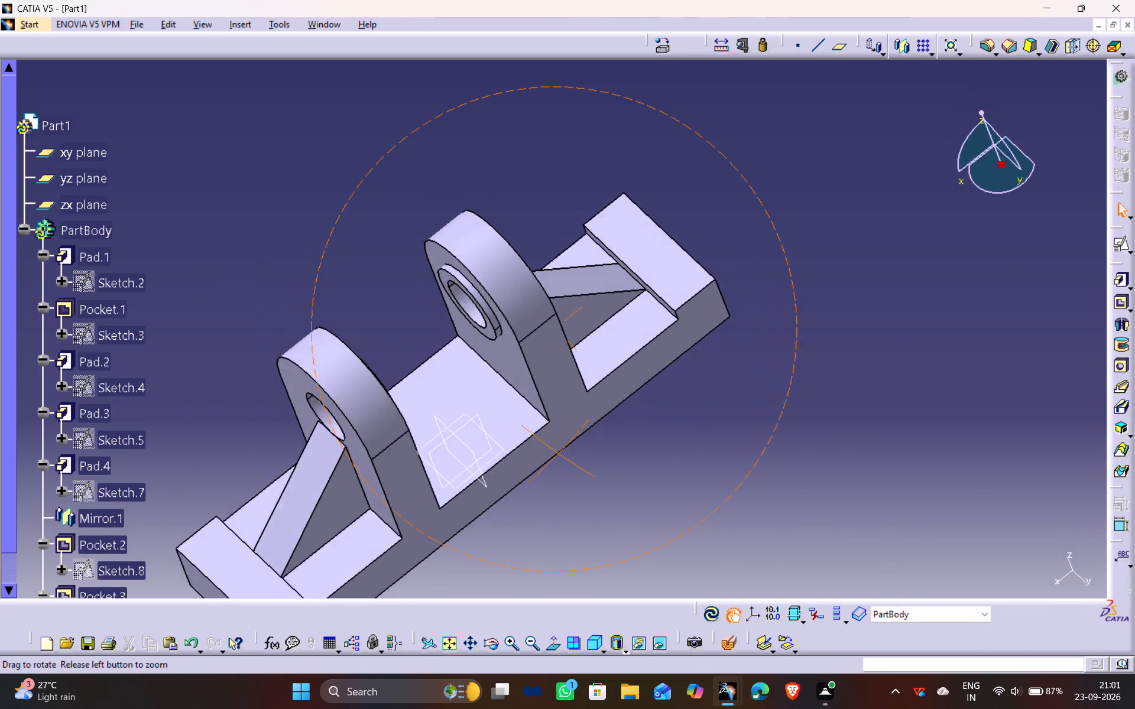
left_click_drag(559, 454, 640, 495)
middle_click_drag(559, 454, 645, 493)
left_click_drag(585, 200, 591, 208)
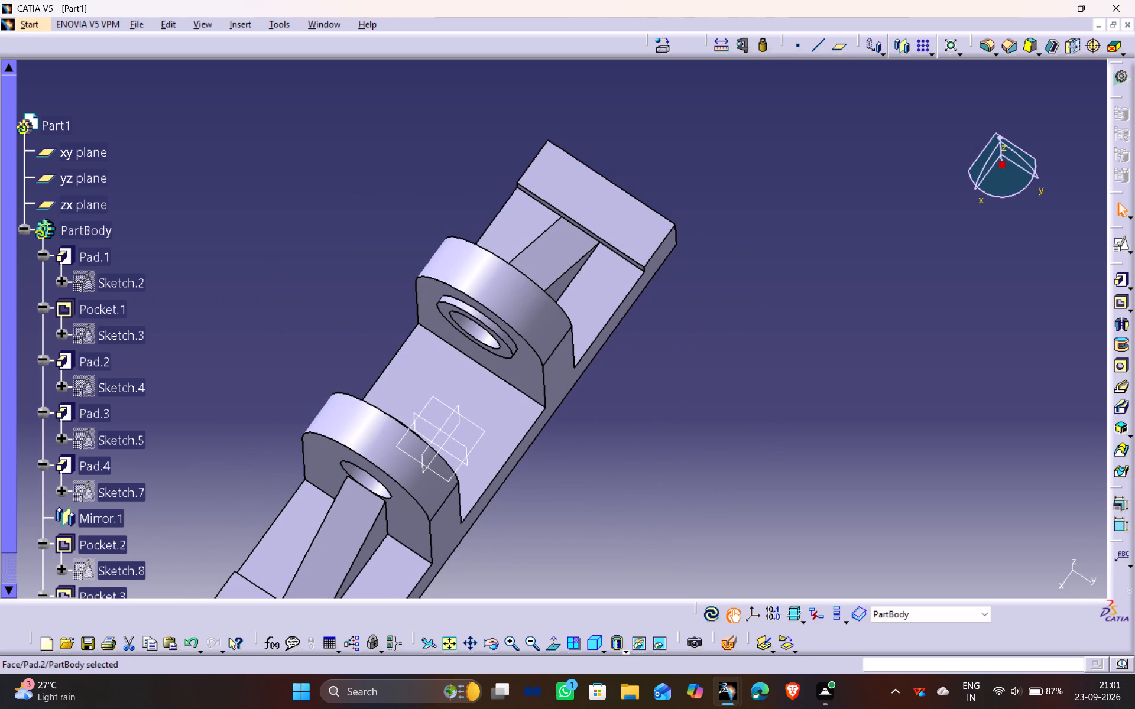
left_click(1124, 249)
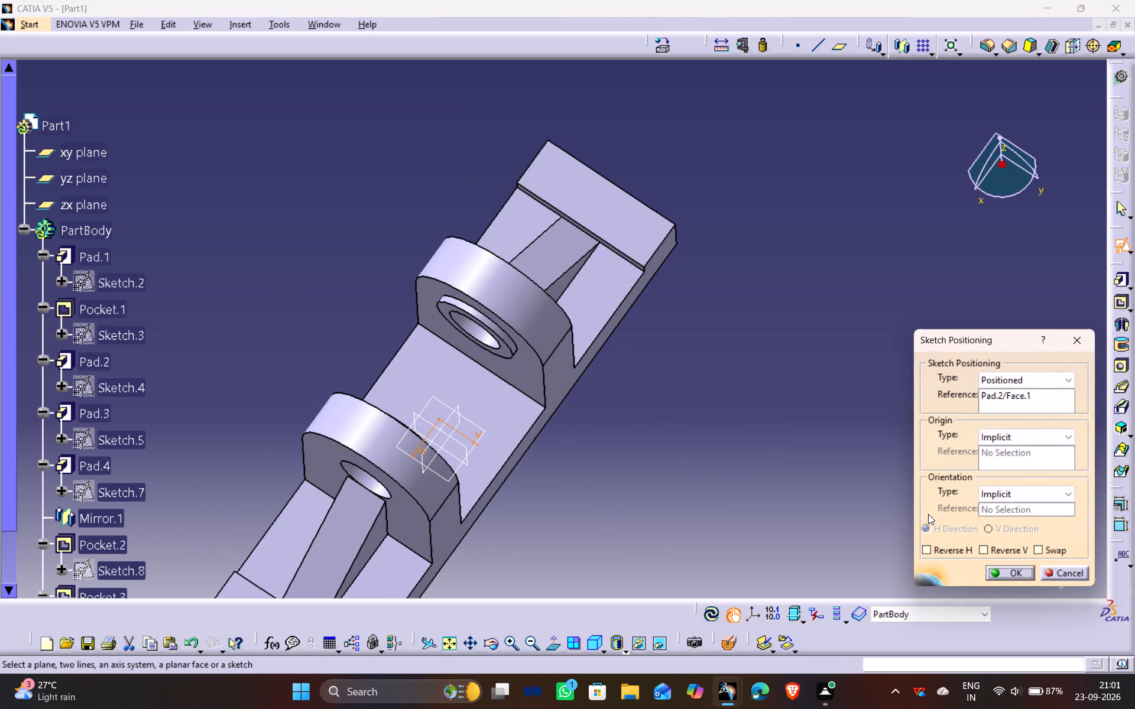
left_click(947, 552)
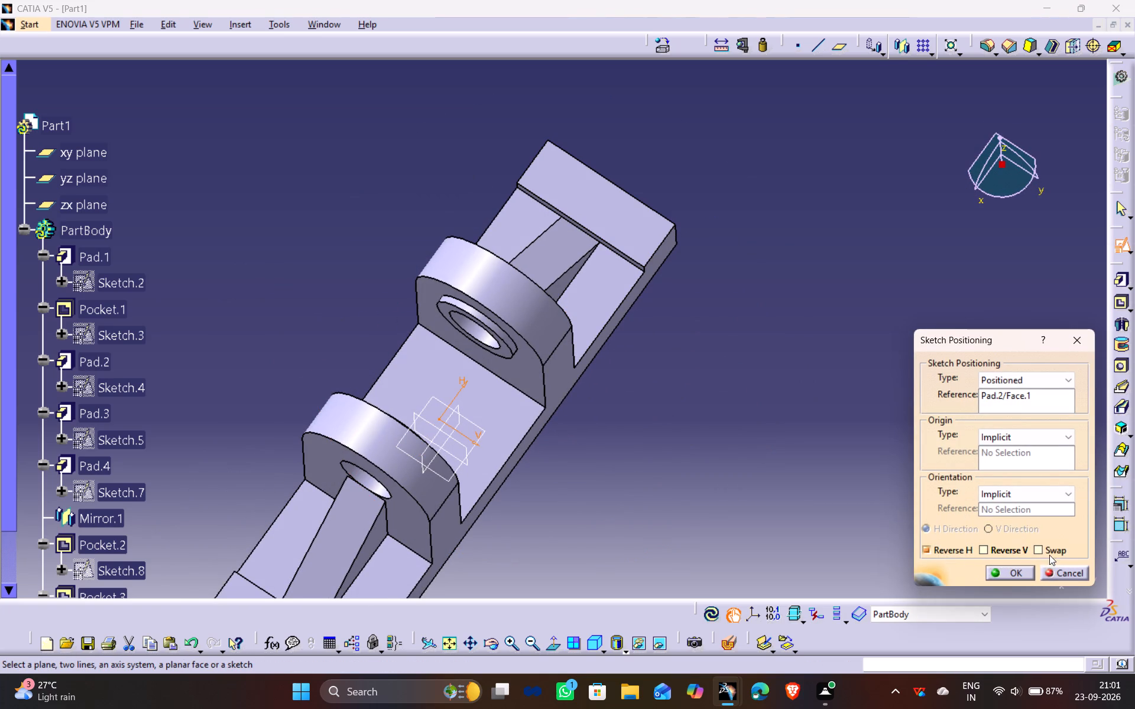
left_click(1048, 551)
left_click(1011, 571)
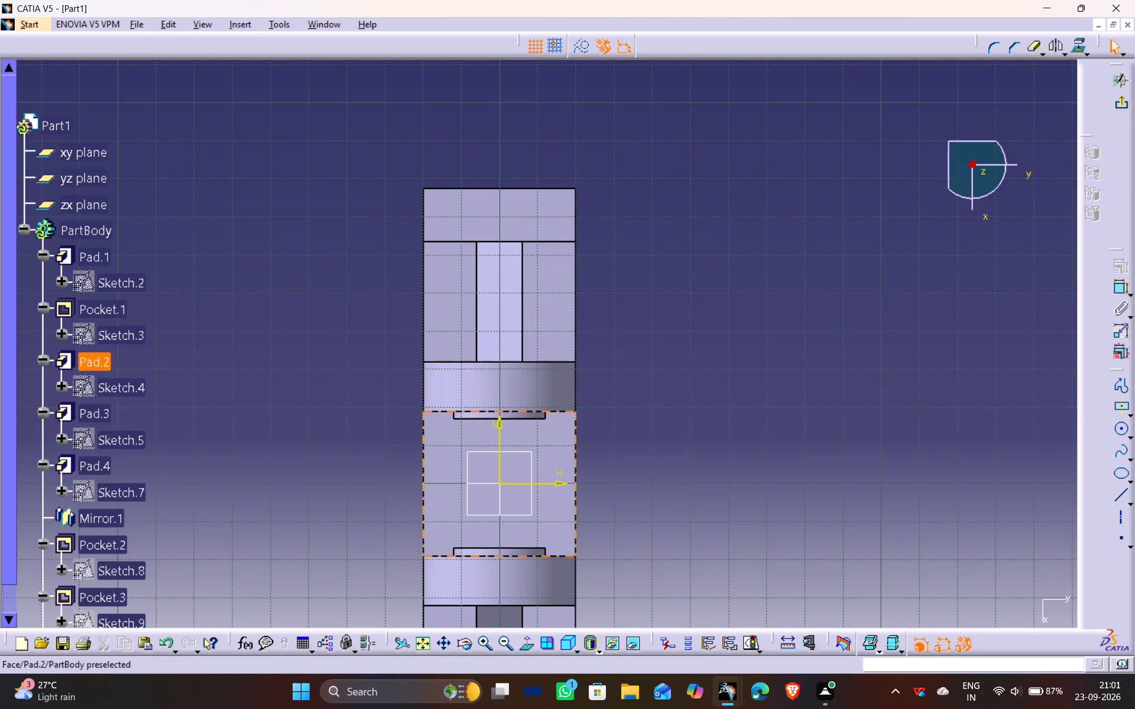
Draw a circle on the raised end step, off to one side of the centreline, and dimension its radius at 5 mm.
left_click(1124, 428)
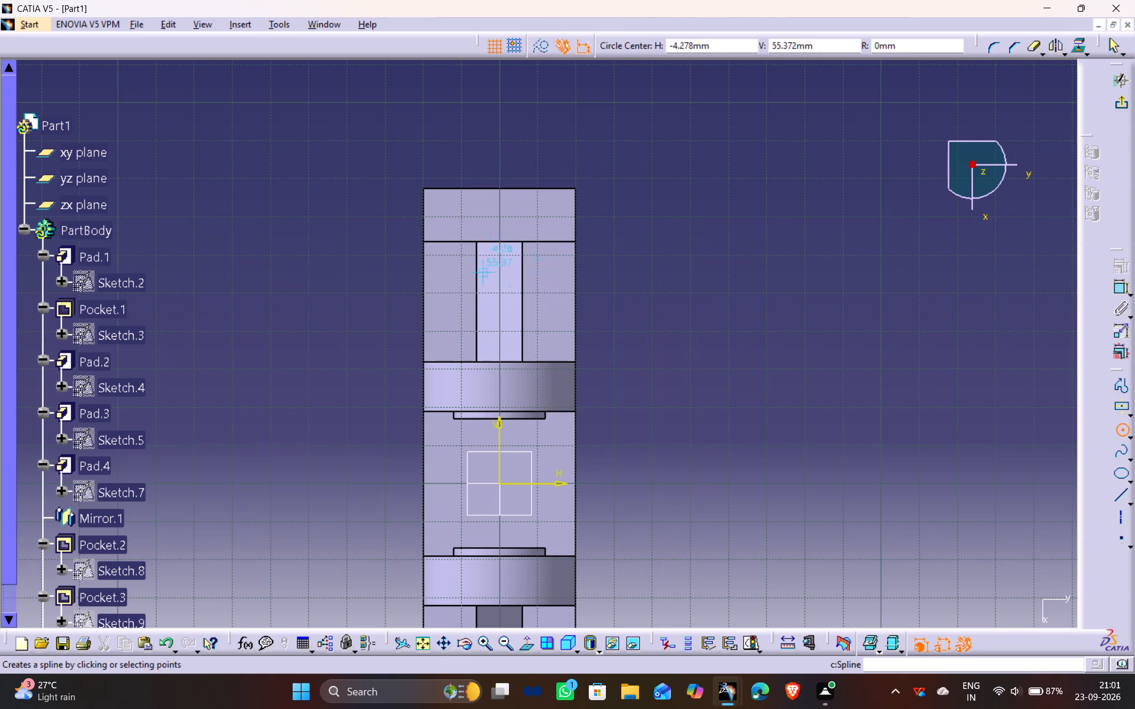
left_click(536, 218)
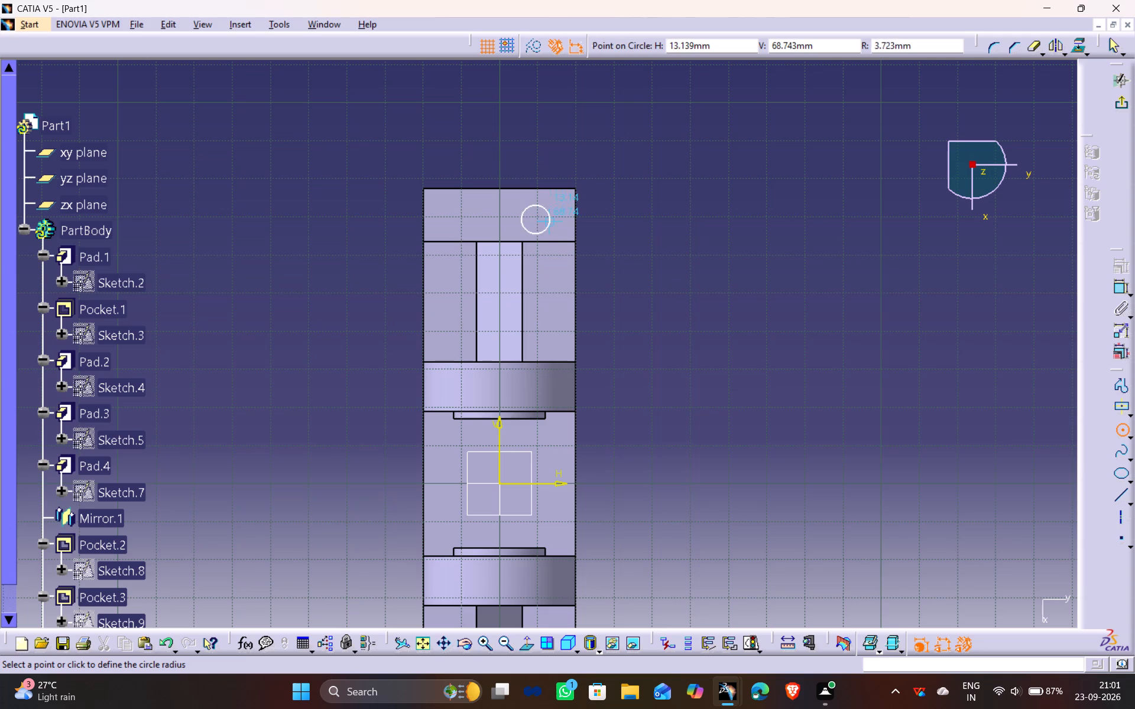
left_click(554, 227)
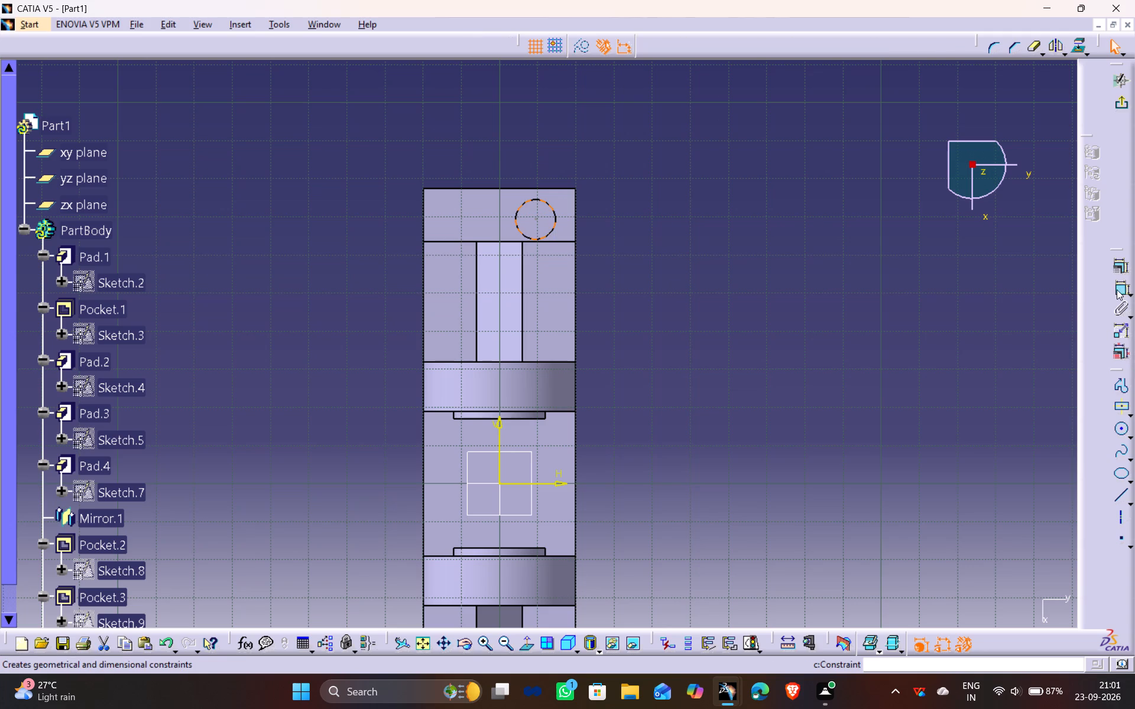
left_click(1118, 287)
left_click(675, 188)
double_click(675, 186)
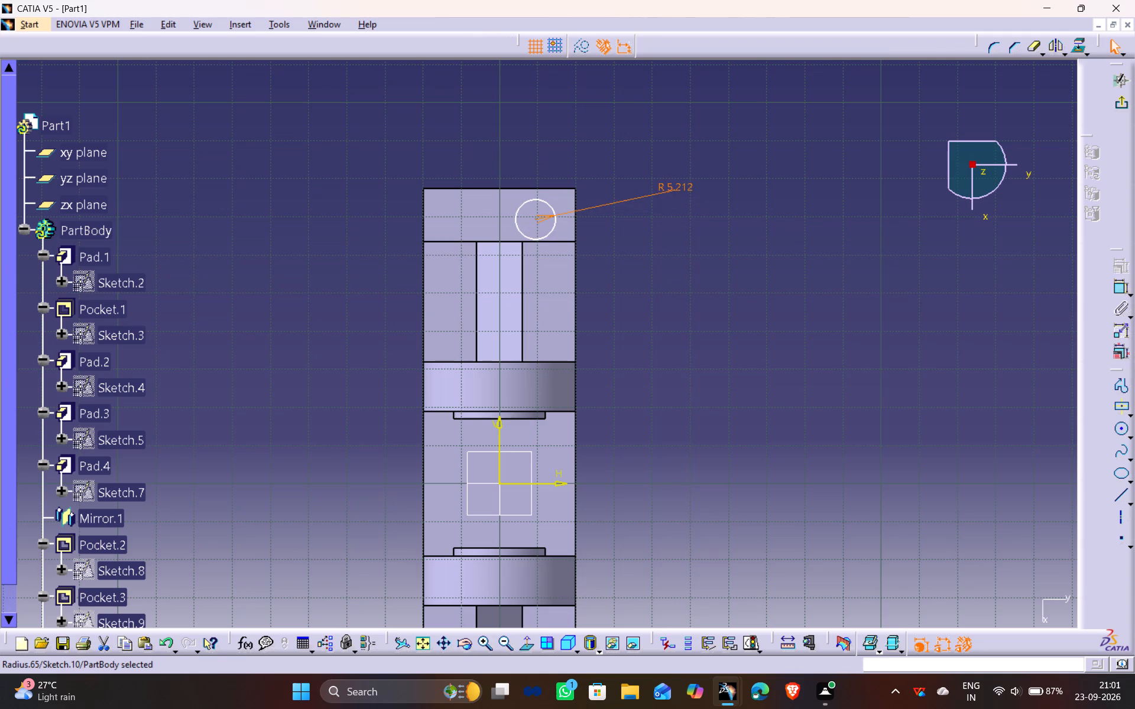
double_click(675, 186)
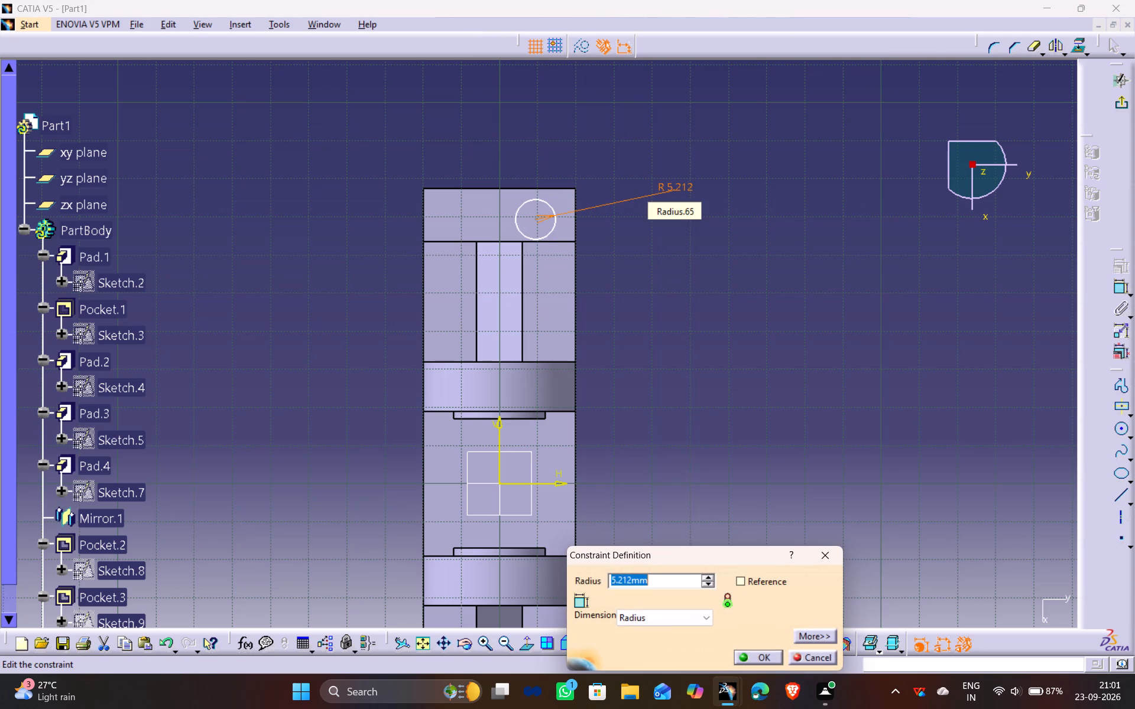
key("5")
key("Return")
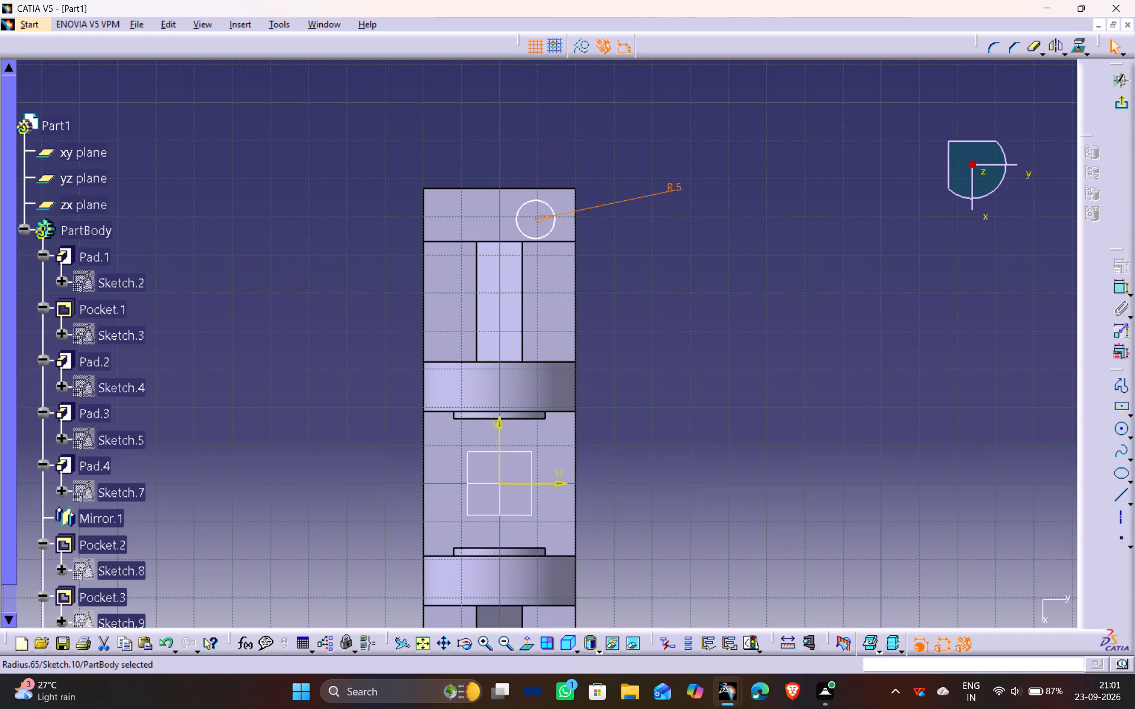
Mirror the circle about the sketch's vertical axis to place a matching circle on the other side of the end step.
left_click(552, 207)
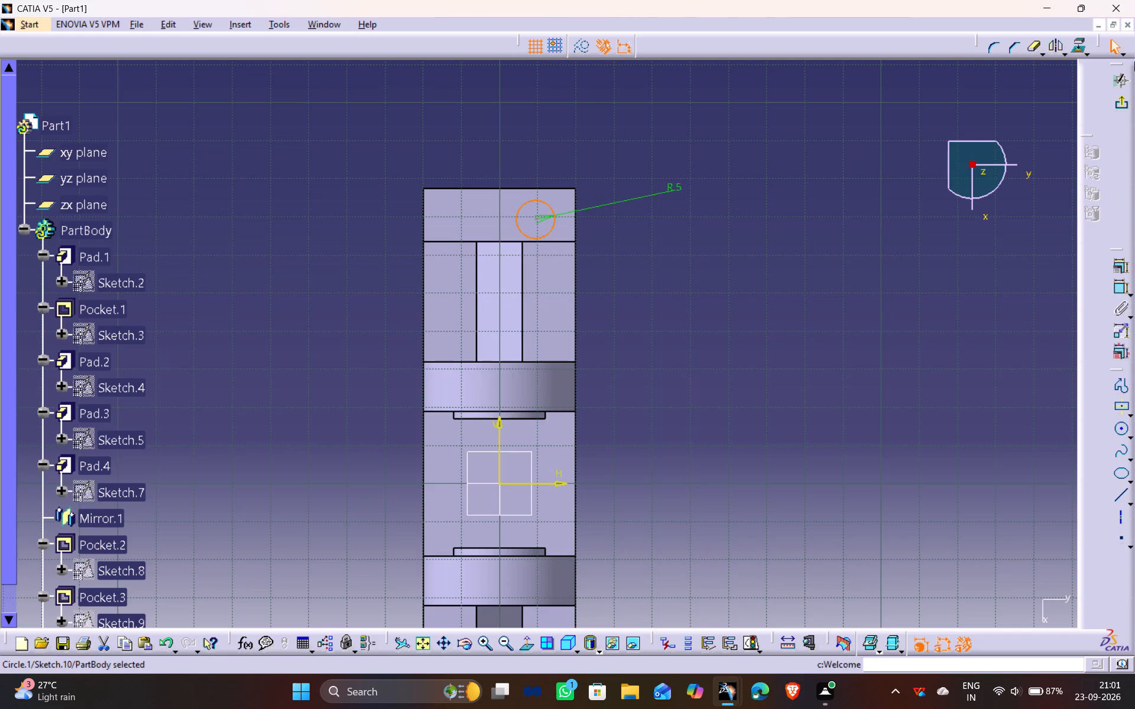
left_click(1059, 41)
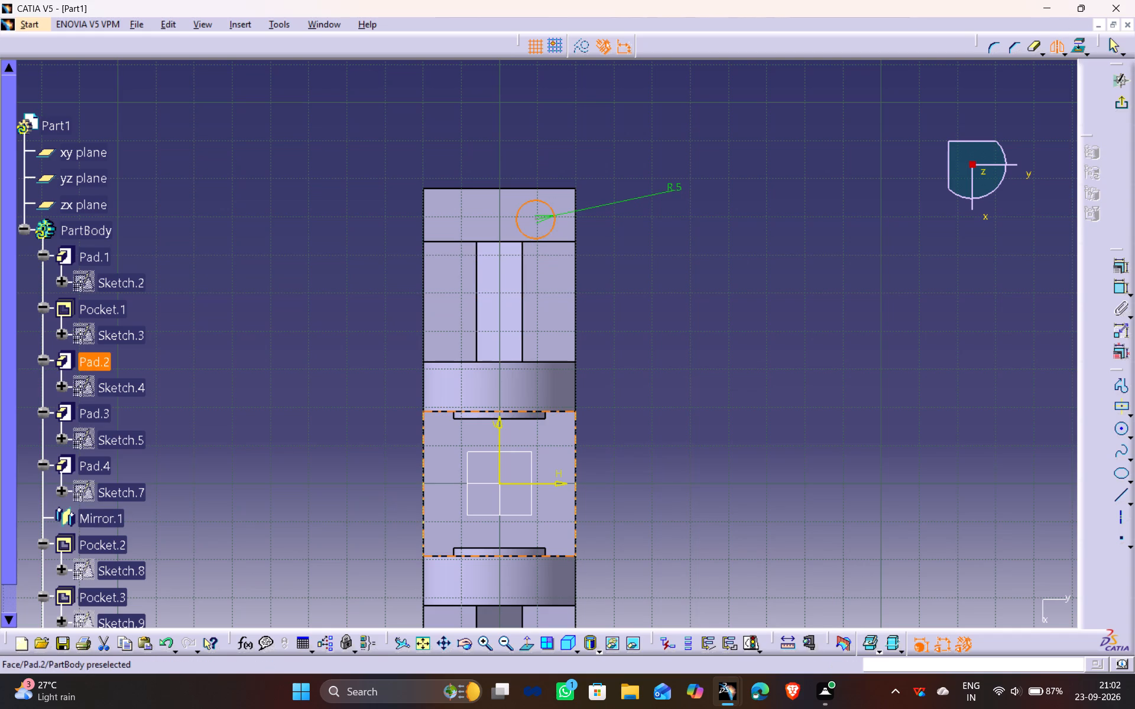
left_click(497, 422)
left_click(718, 252)
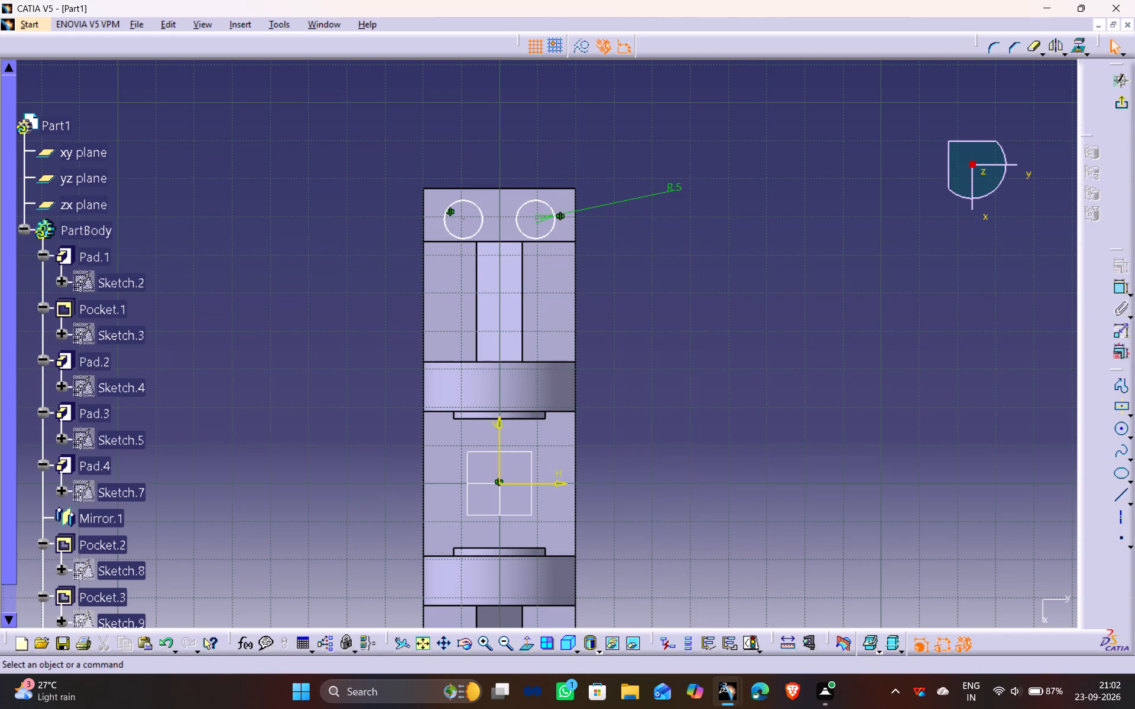
Dimension the distance between the two circles' centres at 24 mm.
left_click(463, 219)
left_click(1123, 296)
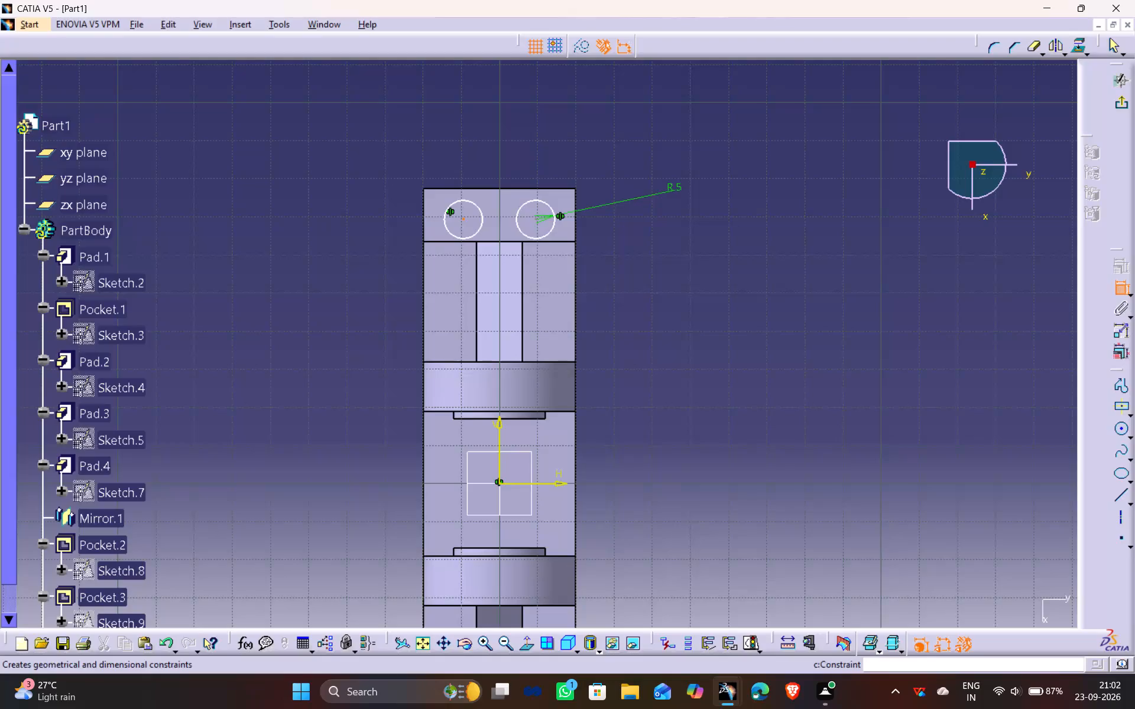
left_click(536, 219)
left_click(504, 152)
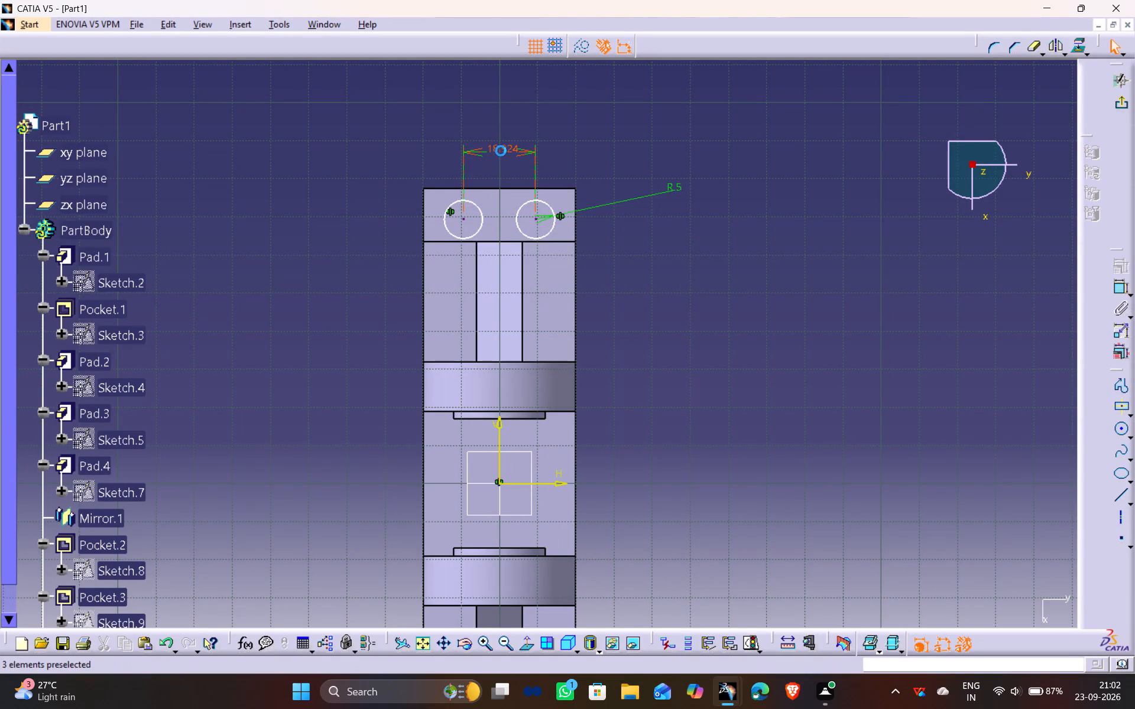
double_click(501, 151)
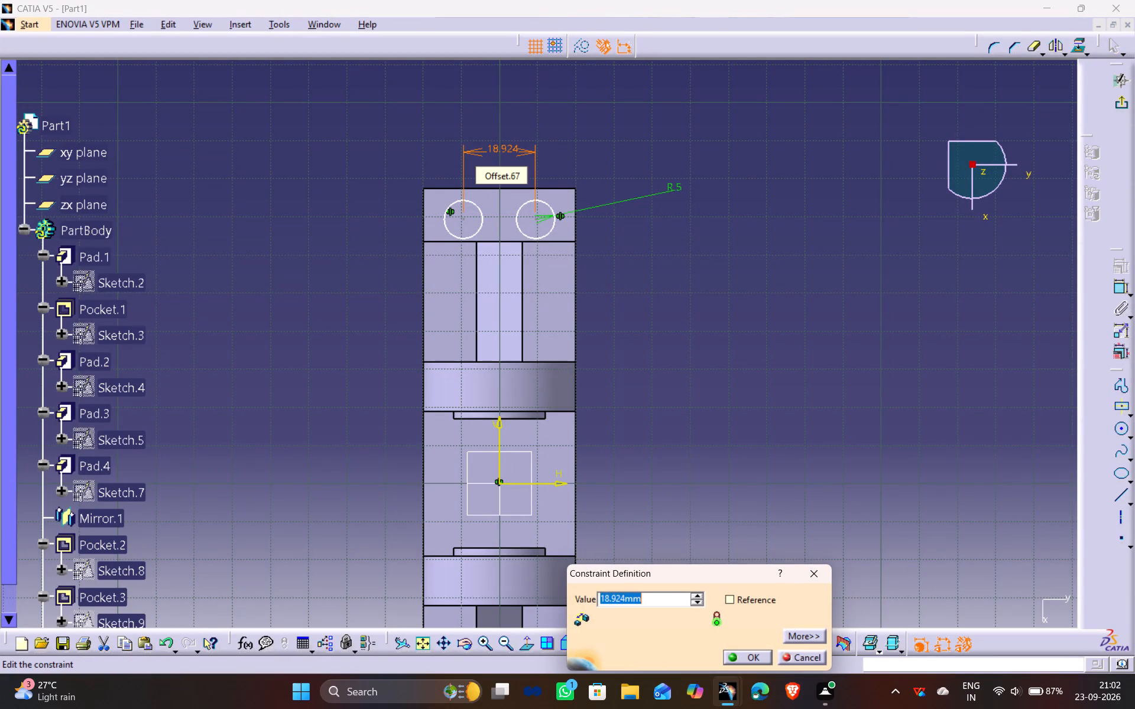
type("24")
key("Return")
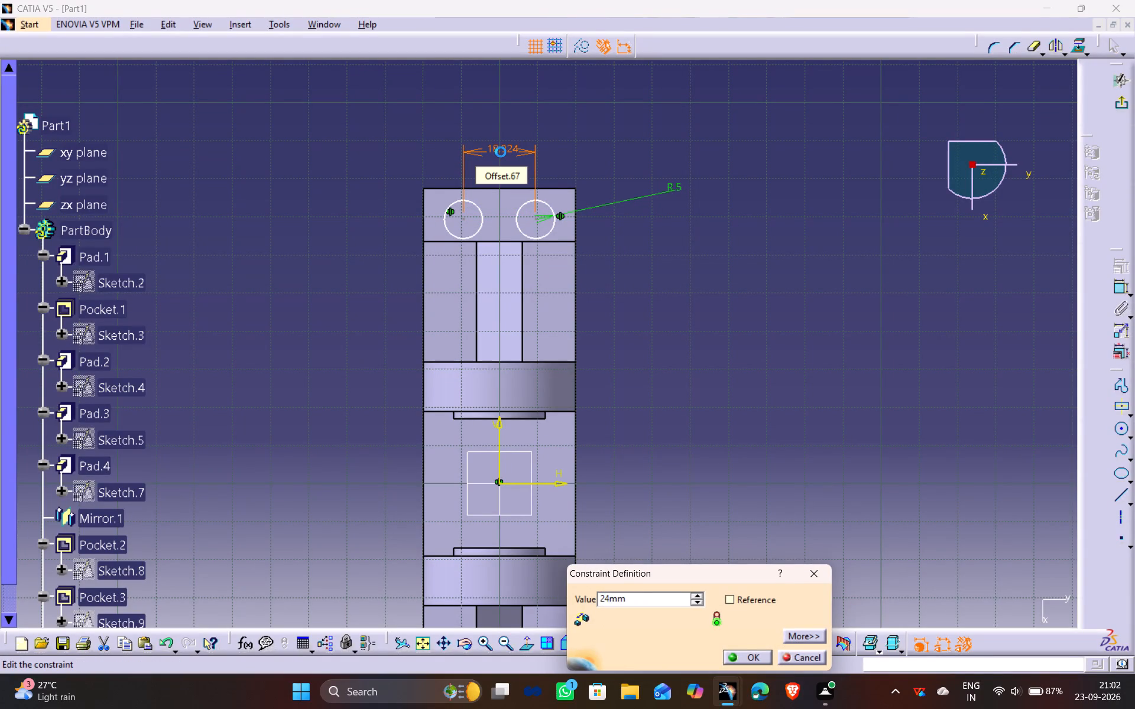
left_click_drag(648, 173, 654, 173)
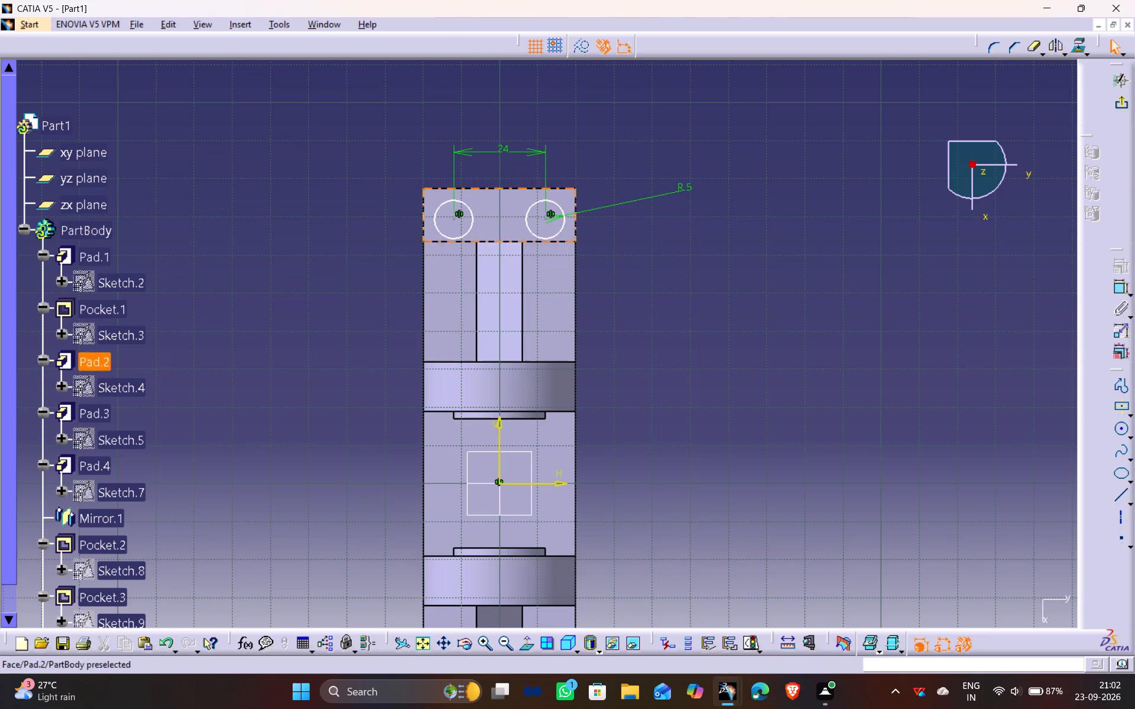
Dimension the distance from a circle's centre to the end step's outer edge and set it to 7 mm.
left_click(546, 219)
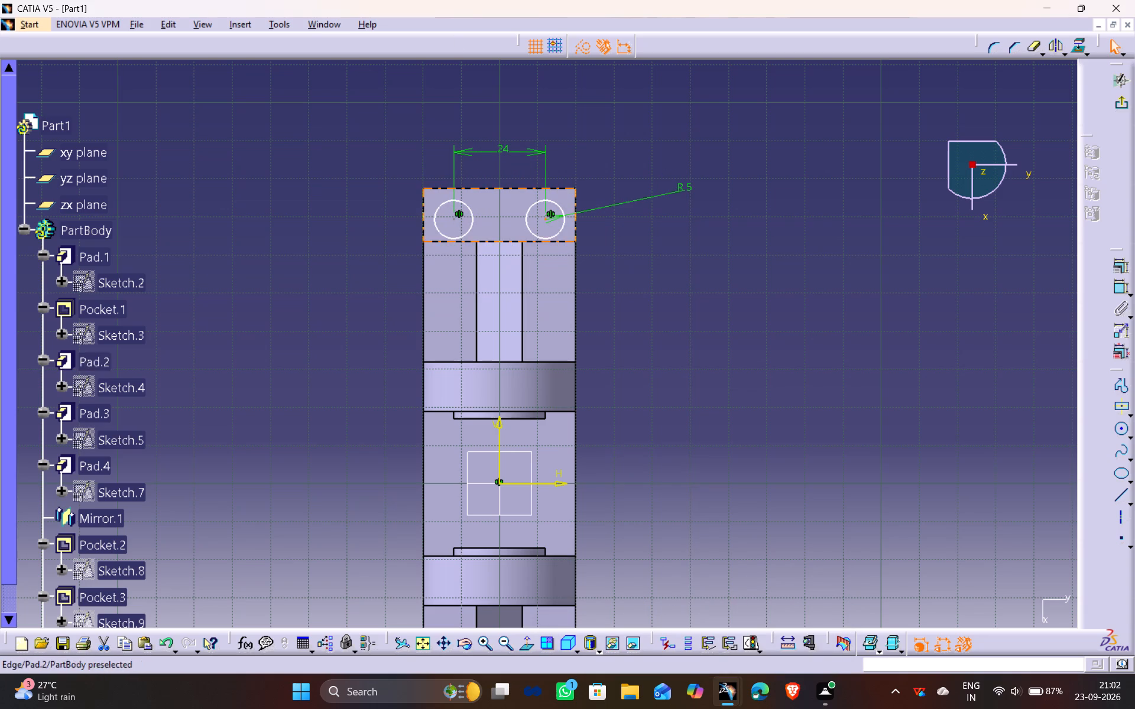
left_click(1121, 289)
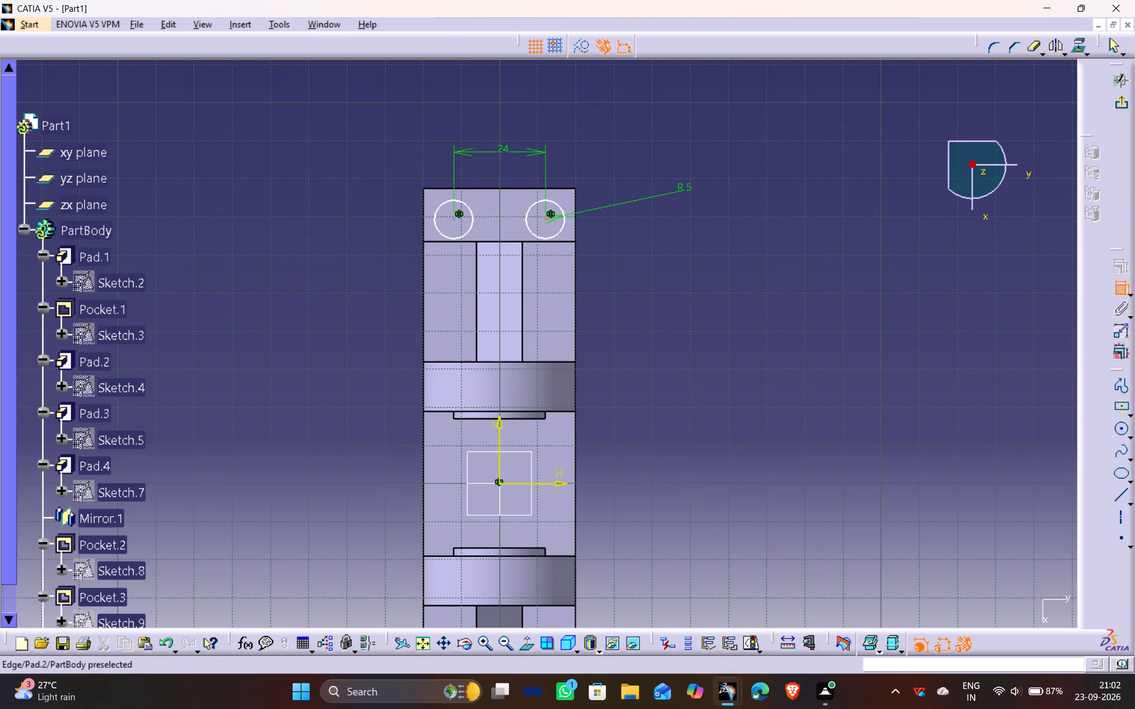
left_click(506, 188)
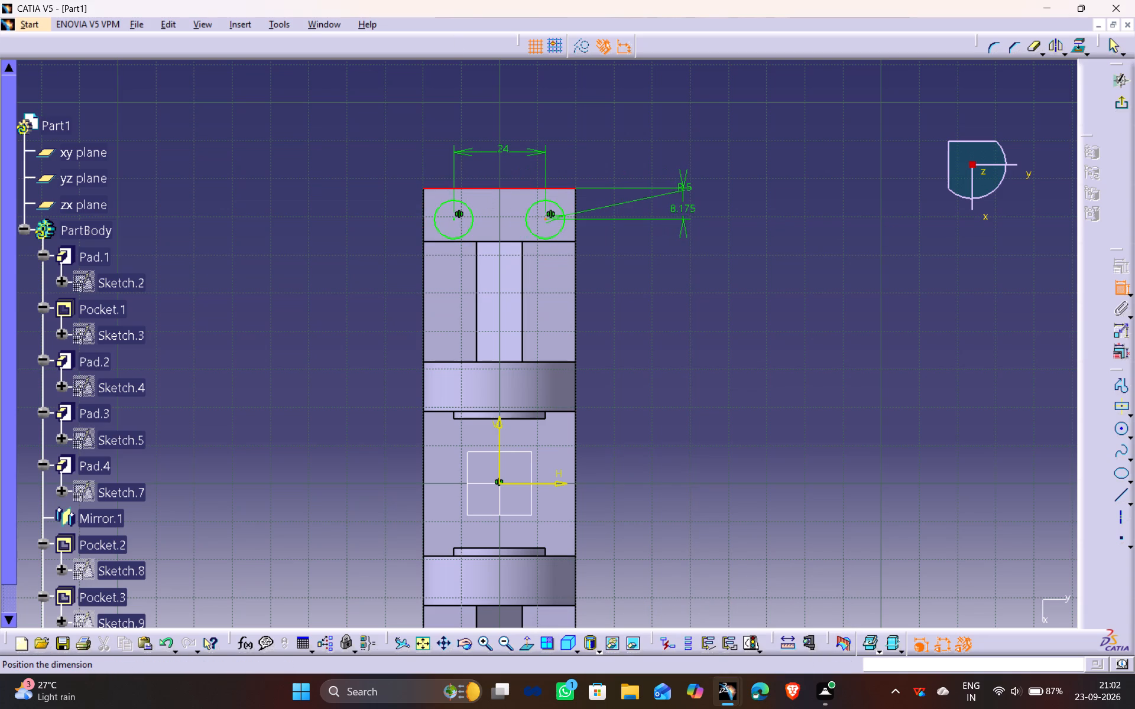
left_click(684, 211)
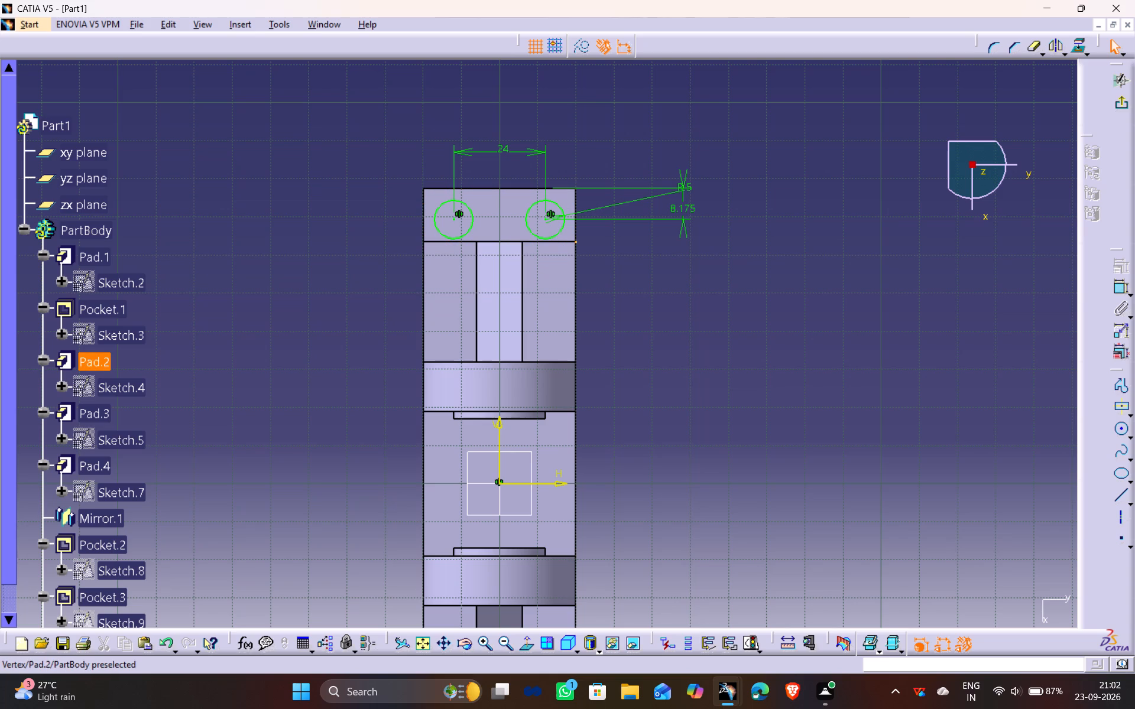
double_click(688, 209)
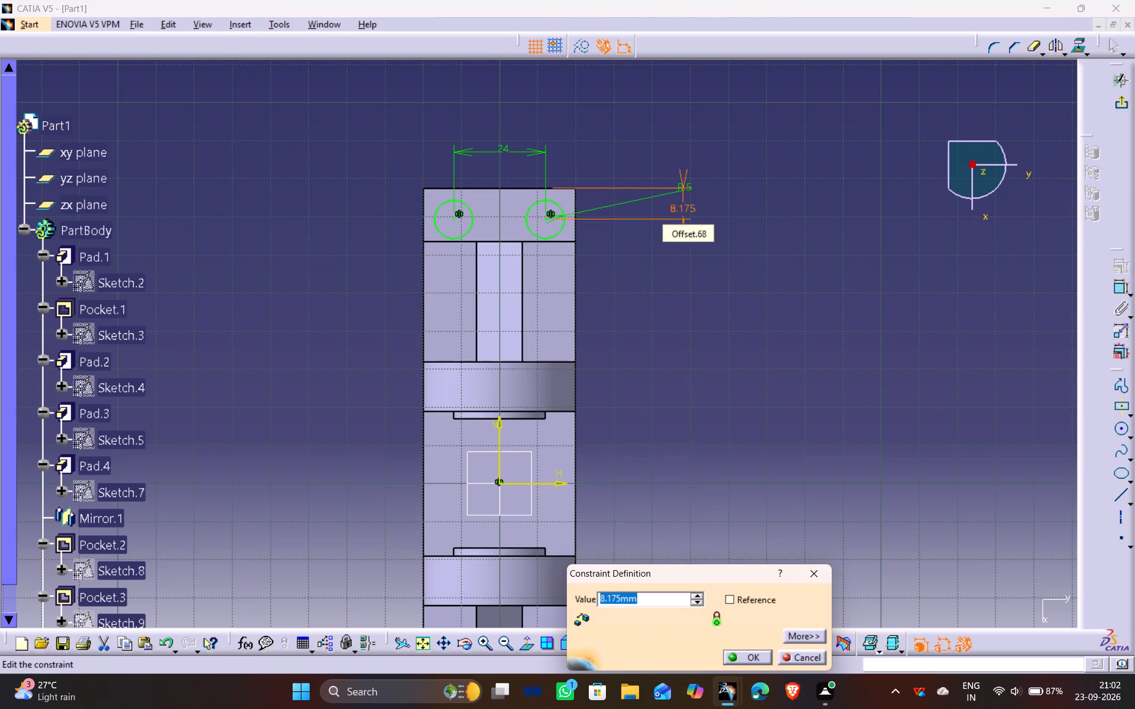
key("7")
key("Return")
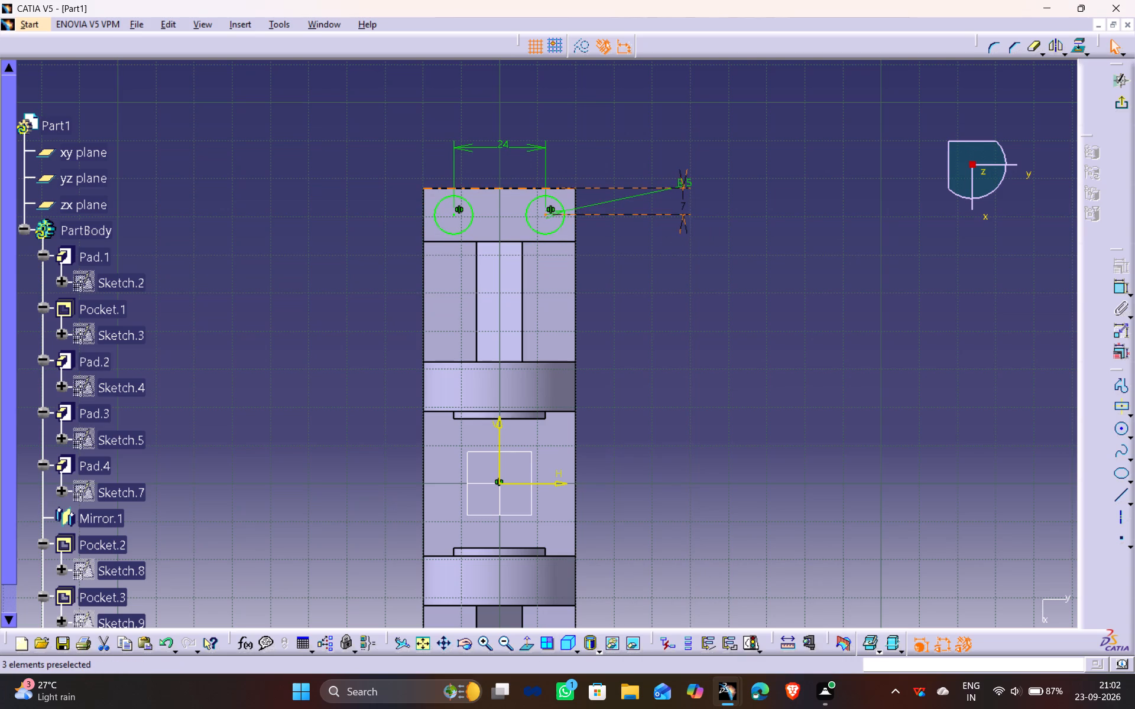
left_click(656, 303)
Mirror both circles about the sketch's horizontal axis to place a matching pair on the opposite end step.
middle_click_drag(650, 251, 657, 297, "ctrl")
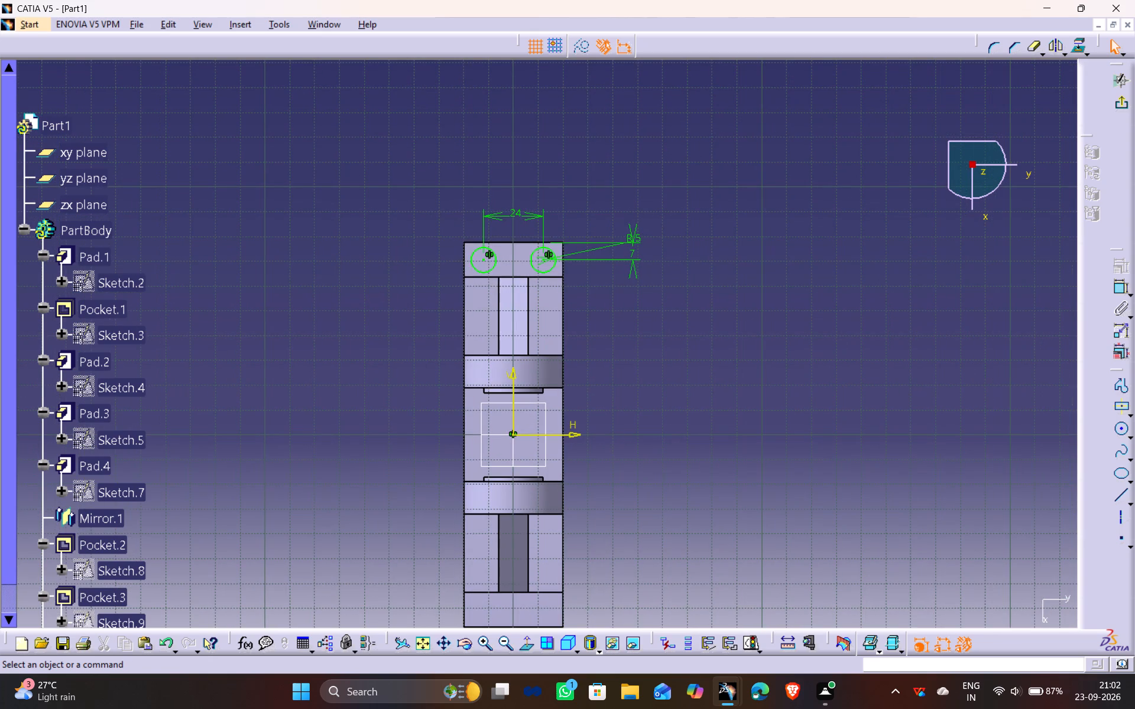
left_click(552, 269)
left_click(487, 269, "ctrl")
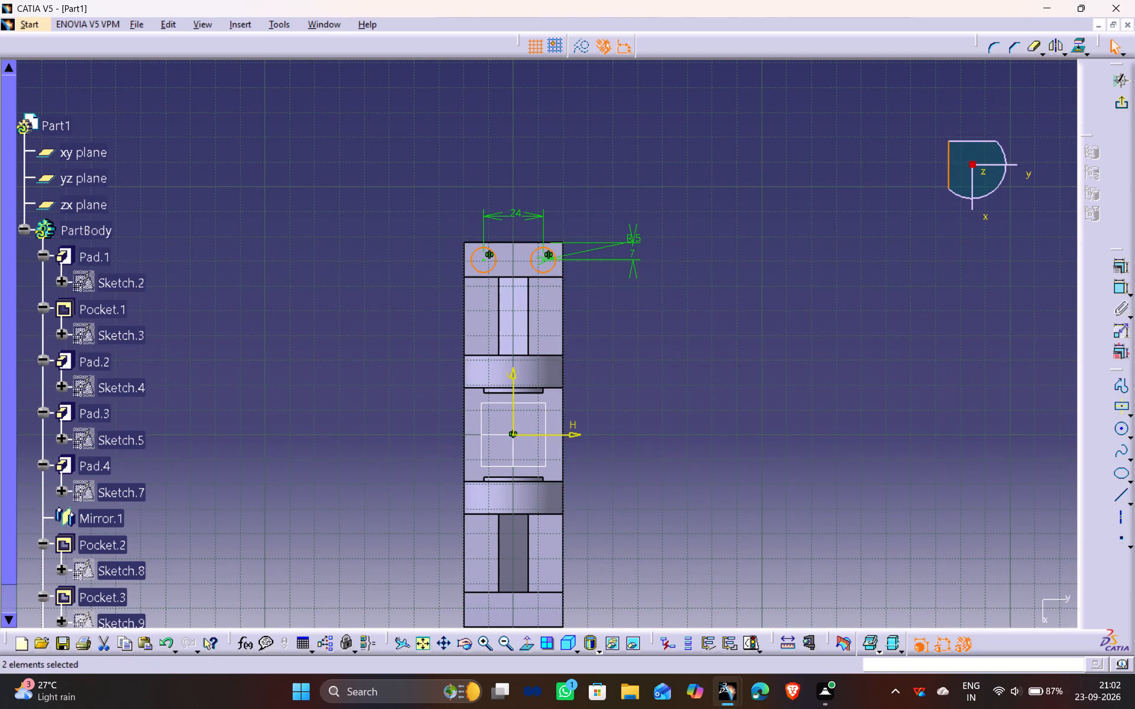
middle_click_drag(671, 406, 677, 323)
left_click(1054, 44)
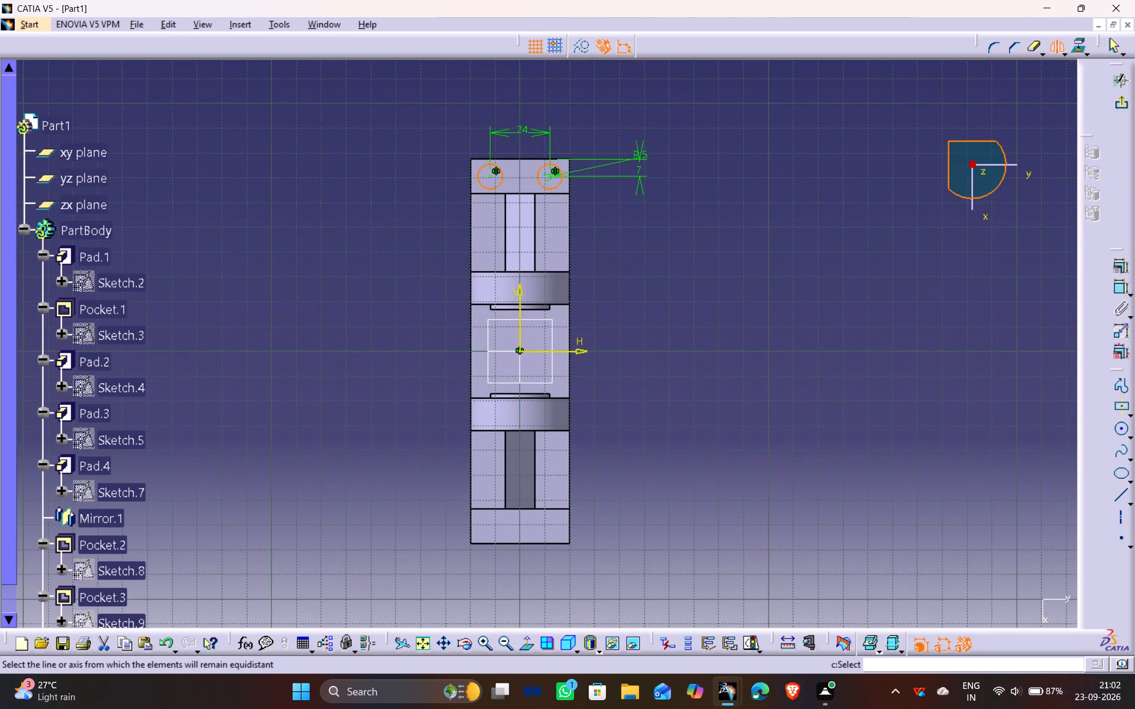
left_click(576, 350)
left_click(680, 275)
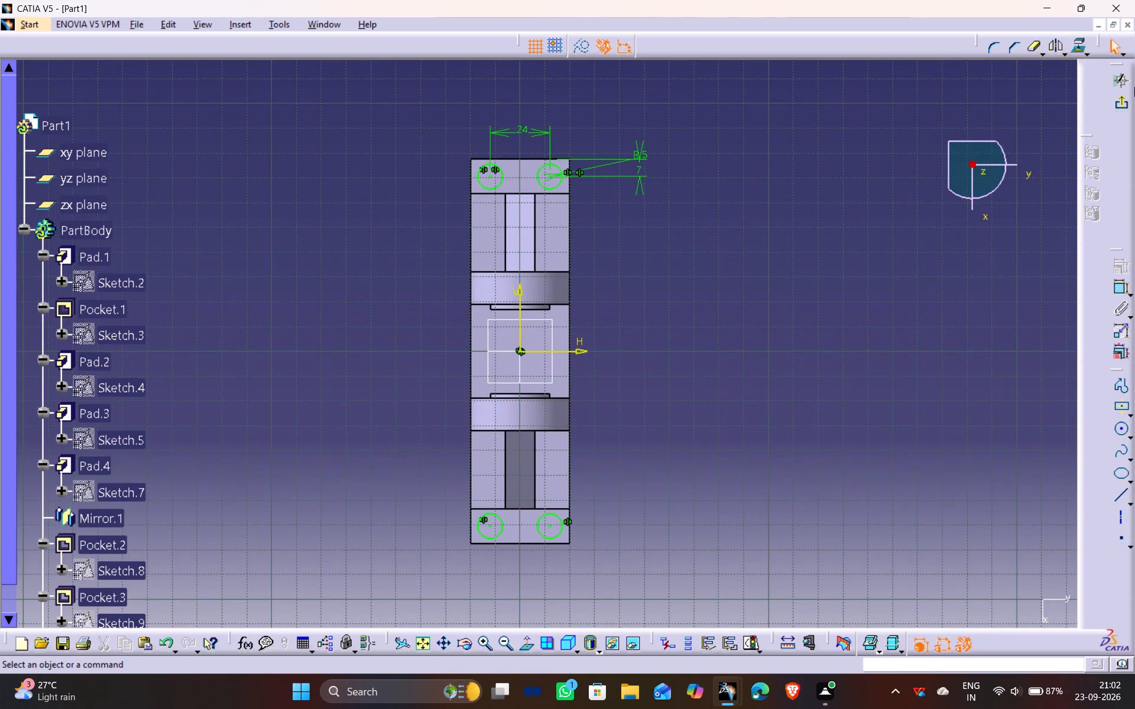
Exit the sketch and cut its four circles into the base's end steps as a pocket, keeping the offered depth.
left_click(1123, 108)
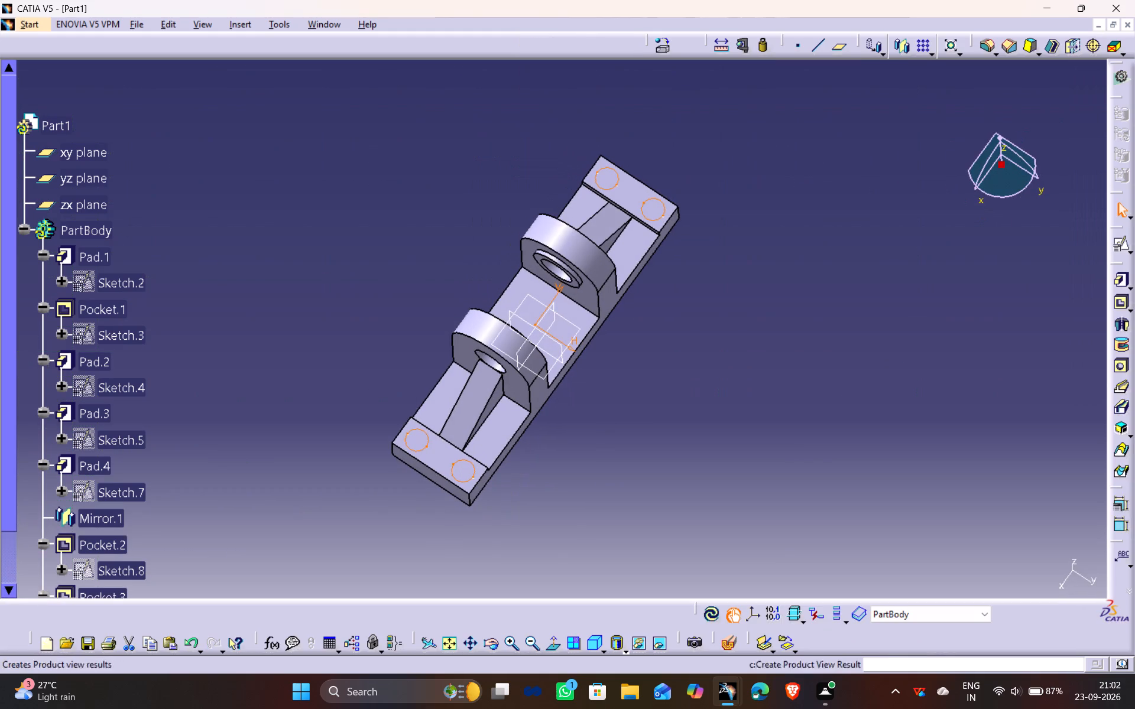
left_click(1126, 304)
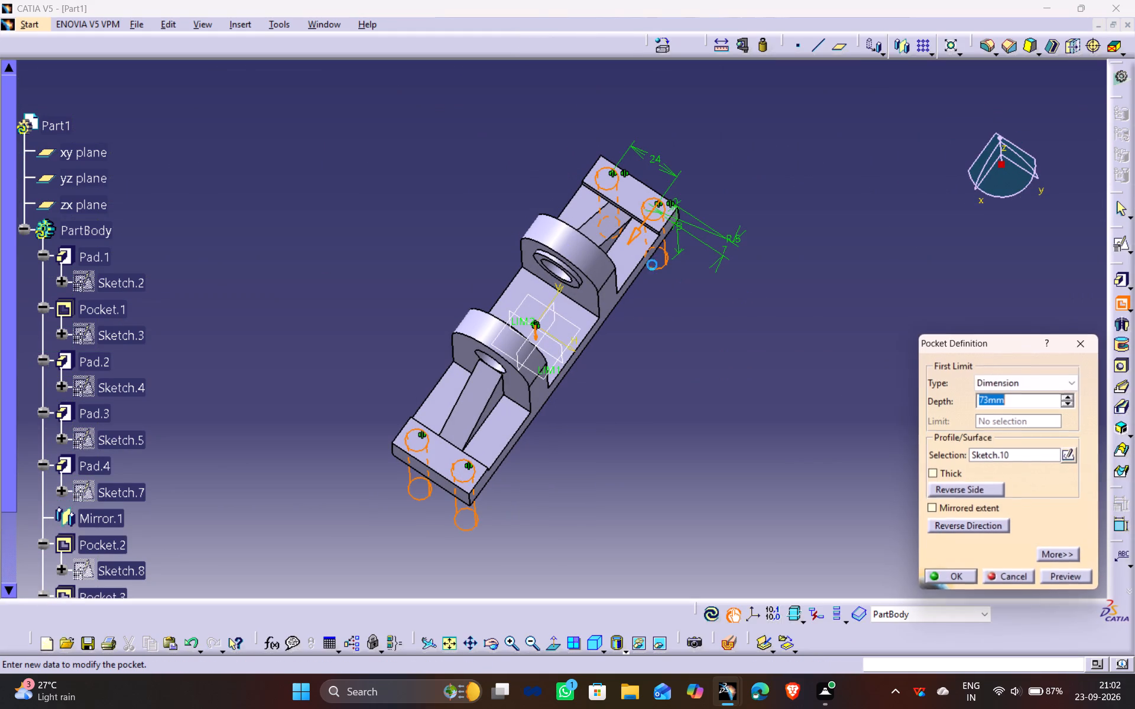
left_click(1057, 578)
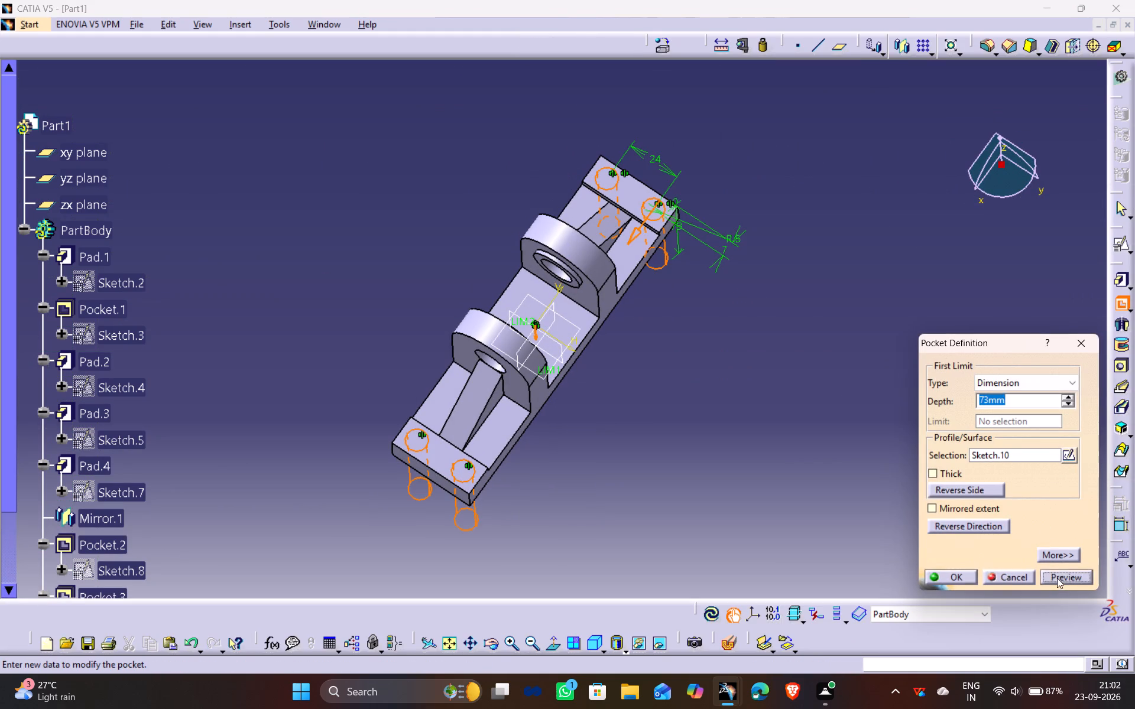
left_click(957, 576)
left_click_drag(784, 515, 767, 508)
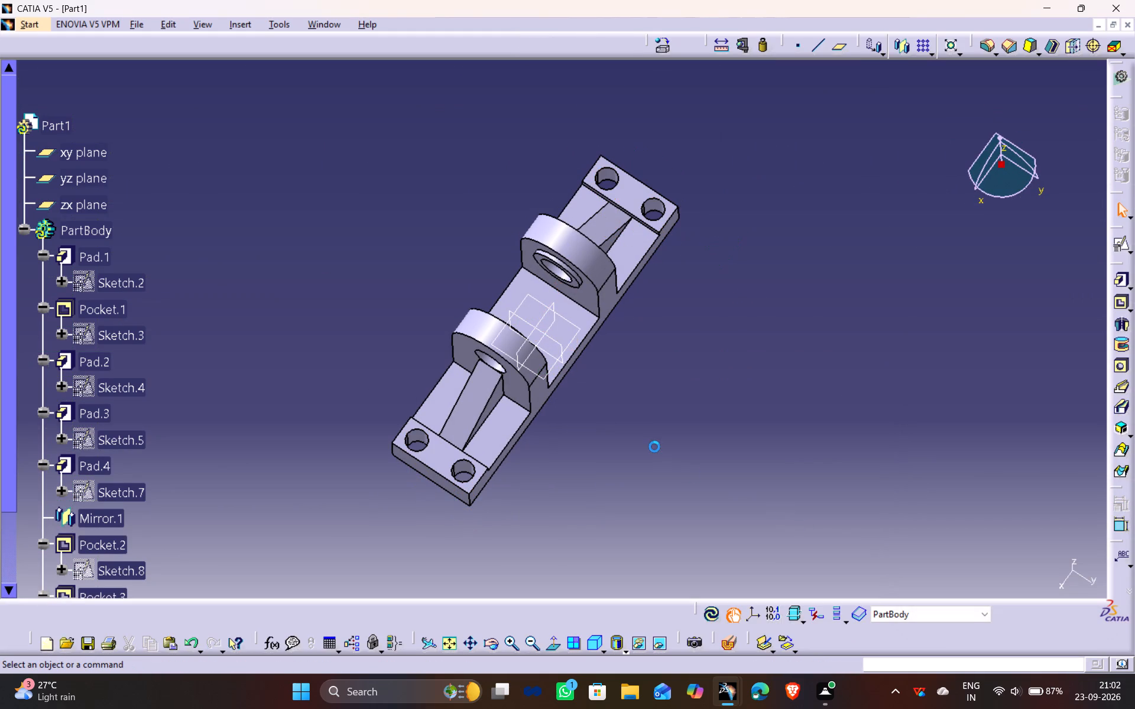
Examine the uprights, ribs and end-step holes from the part's long side.
middle_click_drag(607, 529, 430, 330)
left_click_drag(606, 529, 430, 330)
scroll(430, 329, "down", 1)
left_click(556, 140)
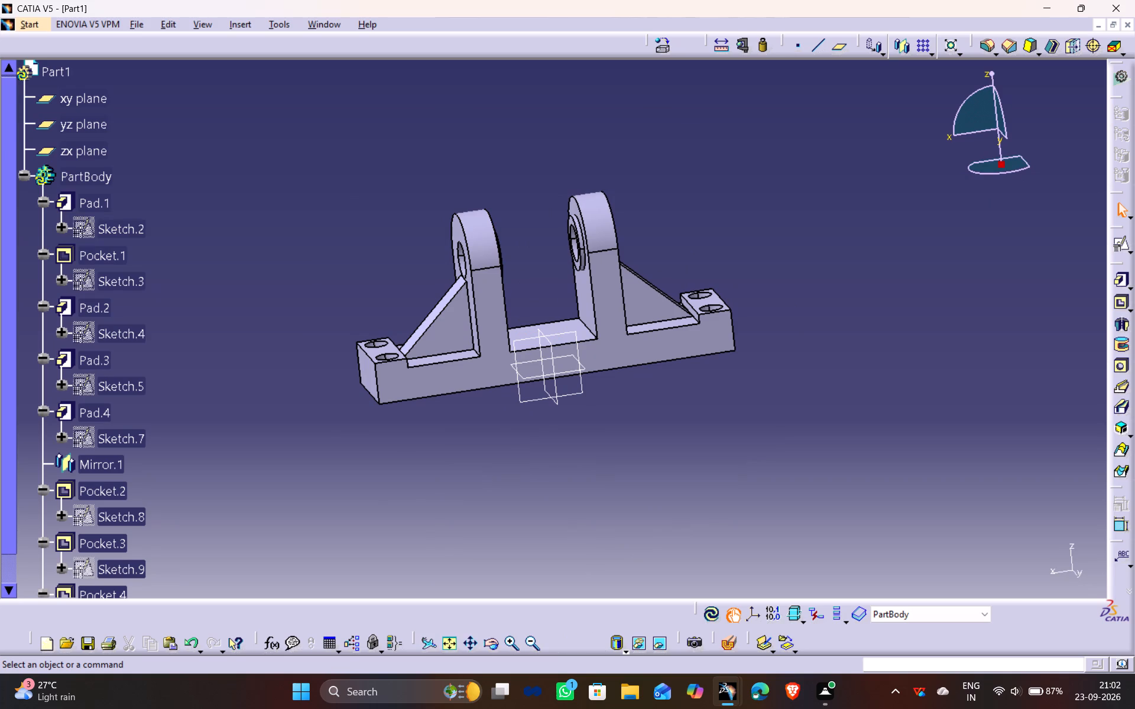
middle_click_drag(539, 269, 511, 256)
left_click_drag(539, 269, 511, 256)
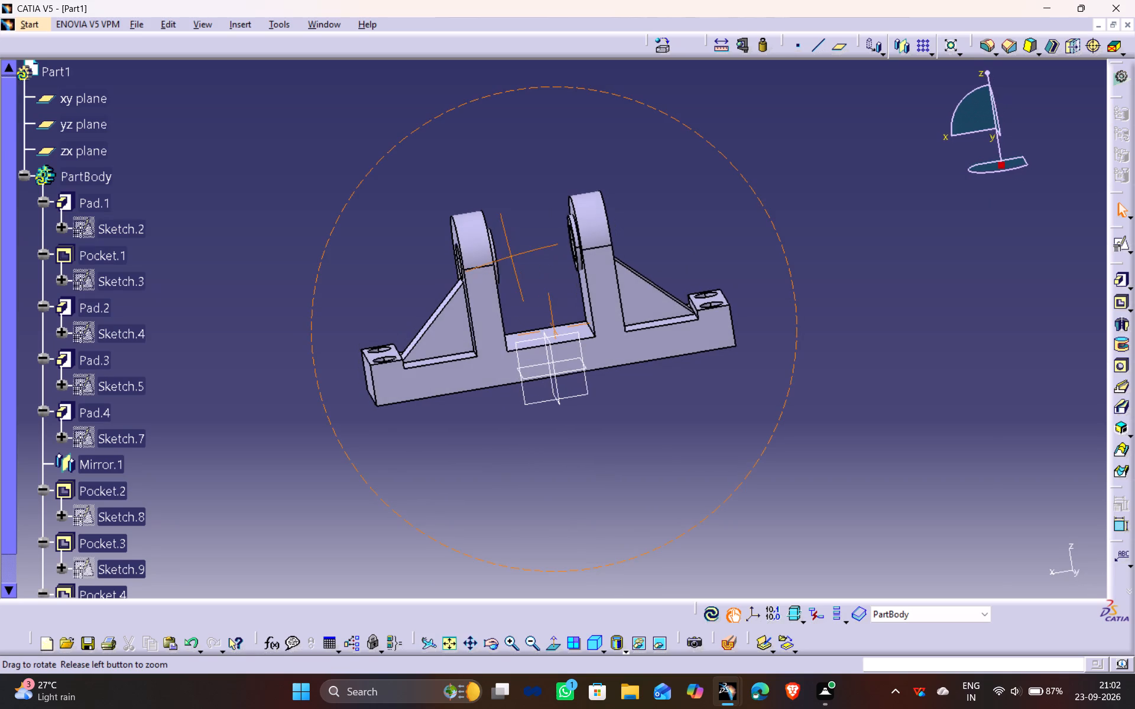
left_click_drag(511, 256, 486, 262)
middle_click_drag(511, 256, 486, 262)
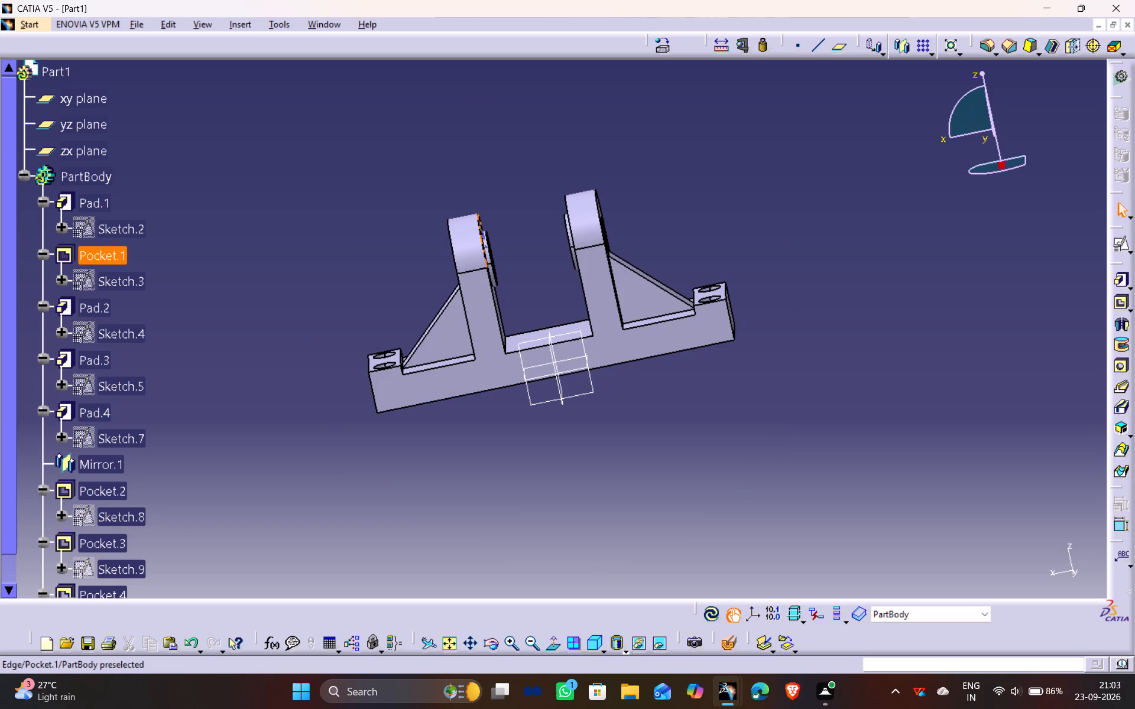
Measure the distance between the facing boss faces on the inner sides of the two uprights.
left_click(544, 168)
middle_click_drag(559, 548, 547, 431, "ctrl")
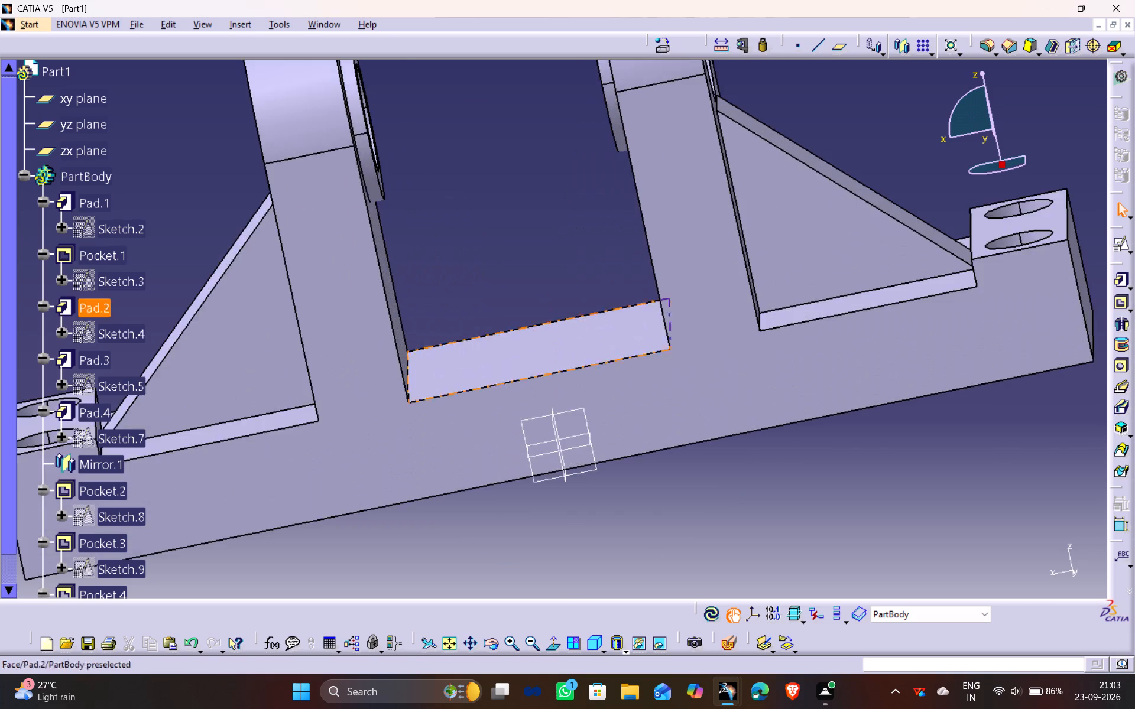
middle_click_drag(556, 129, 539, 359)
left_click(725, 43)
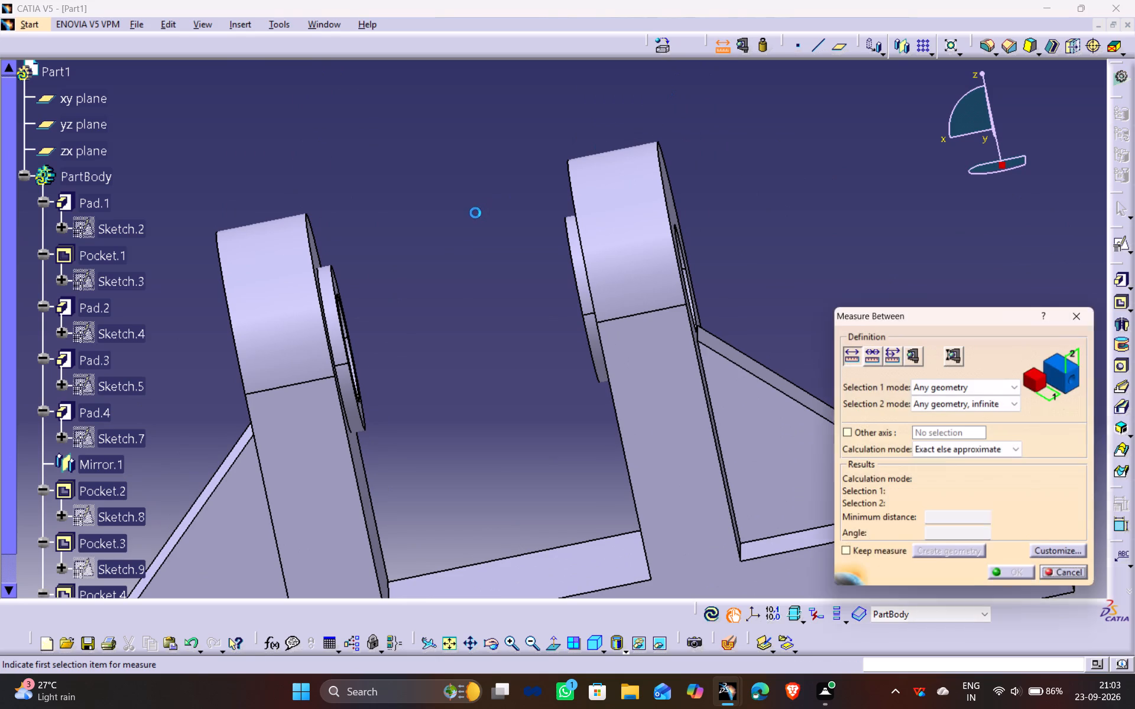
middle_click_drag(394, 324, 305, 346)
left_click_drag(394, 325, 309, 346)
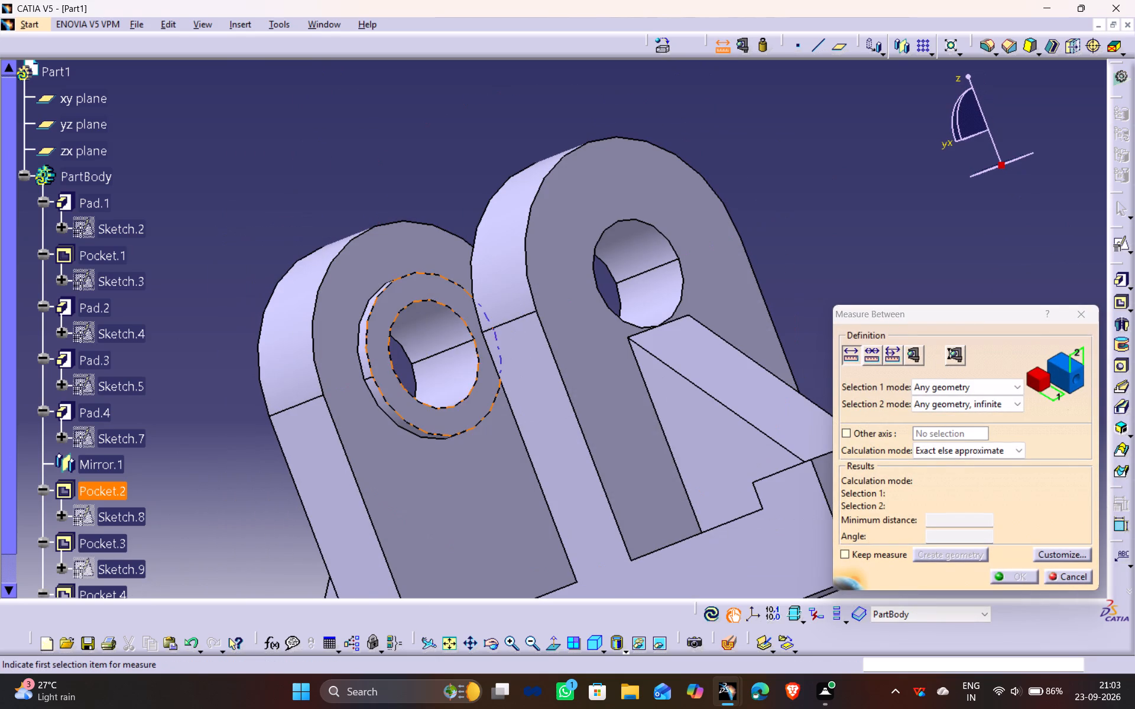
left_click(384, 327)
middle_click_drag(281, 290, 537, 298)
left_click_drag(281, 290, 537, 298)
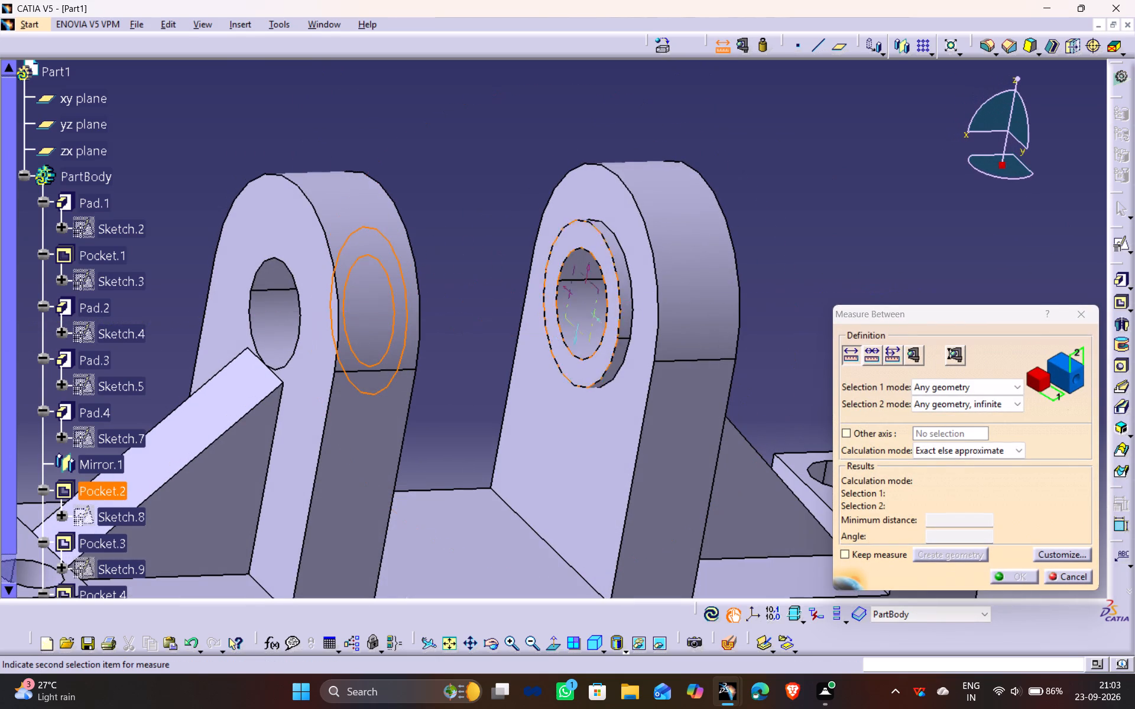
left_click(583, 239)
middle_click_drag(563, 408, 468, 368)
left_click_drag(563, 408, 468, 368)
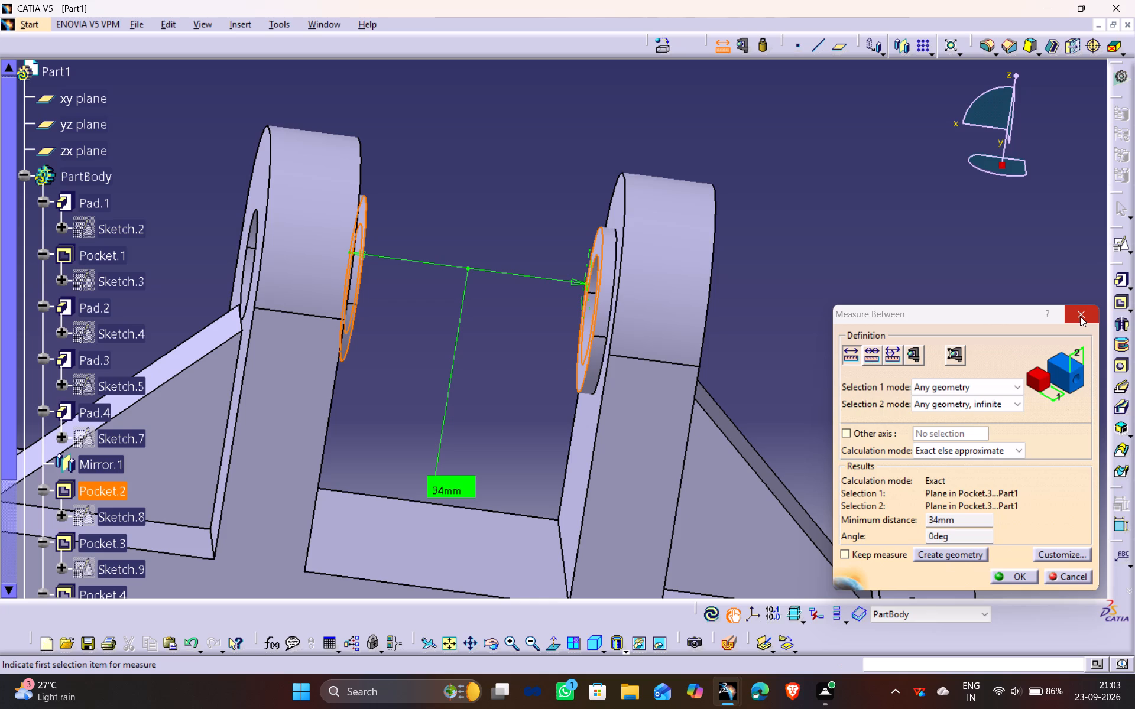
left_click(1080, 316)
left_click(530, 169)
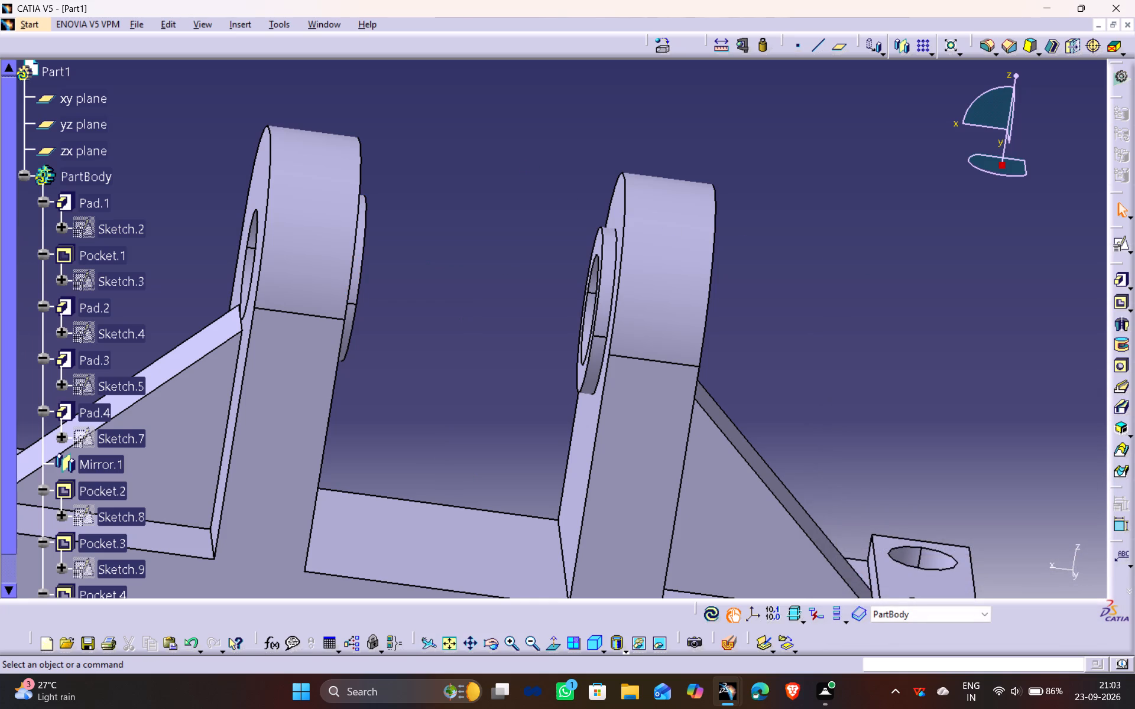
Apply a 4 mm edge fillet to the four inner edges where the end steps meet the base floor beside the ribs.
middle_click_drag(528, 145, 609, 171)
left_click_drag(528, 145, 608, 173)
scroll(589, 139, "up", 1, "ctrl")
middle_click_drag(589, 138, 582, 217, "ctrl")
middle_click_drag(794, 353, 826, 225)
left_click_drag(798, 357, 828, 231)
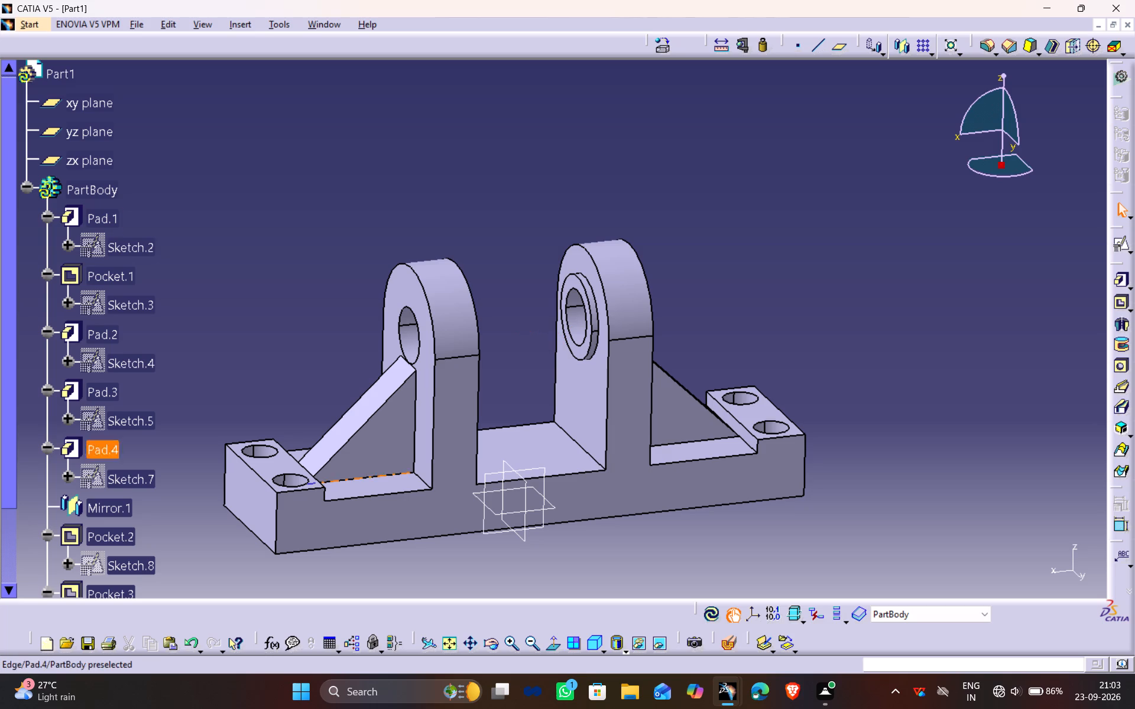
middle_click_drag(531, 347, 350, 420)
left_click_drag(531, 347, 350, 419)
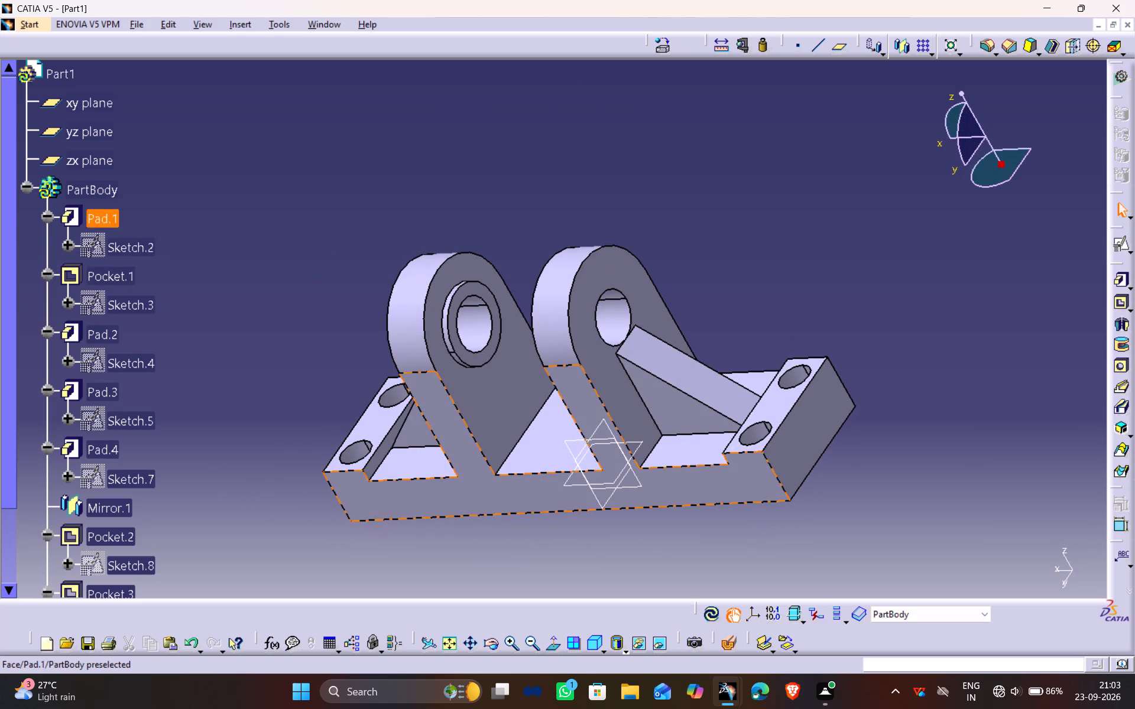
left_click(384, 461)
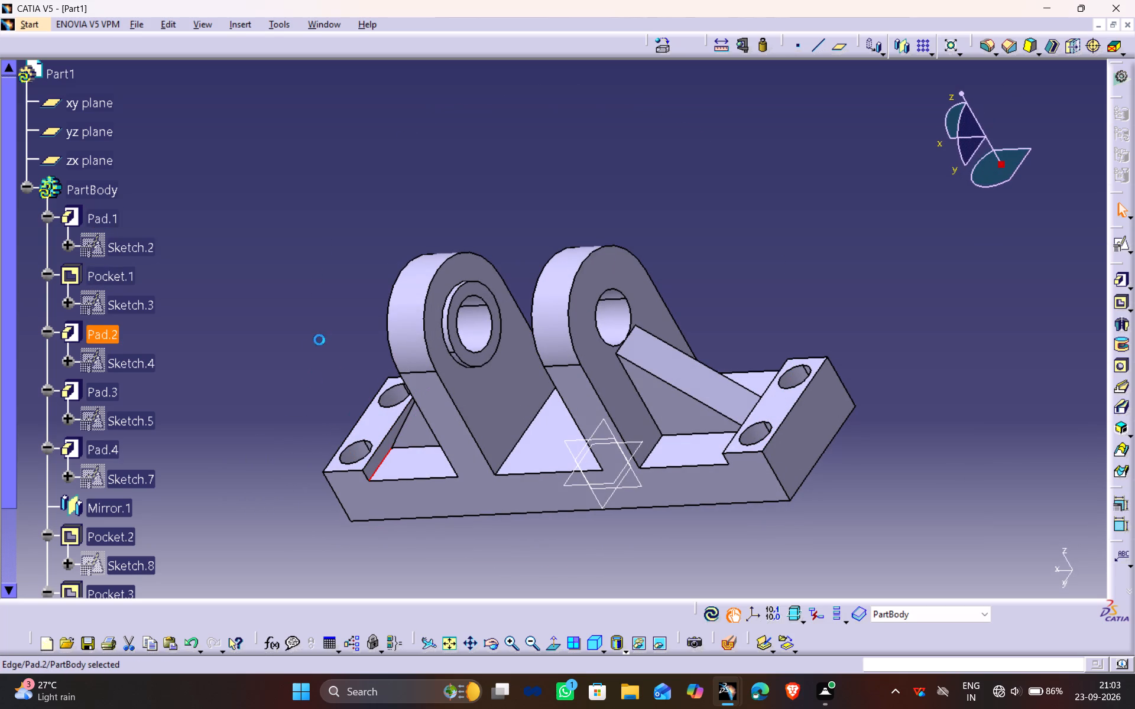
middle_click_drag(332, 278, 394, 359, "ctrl")
left_click_drag(333, 278, 394, 359, "ctrl")
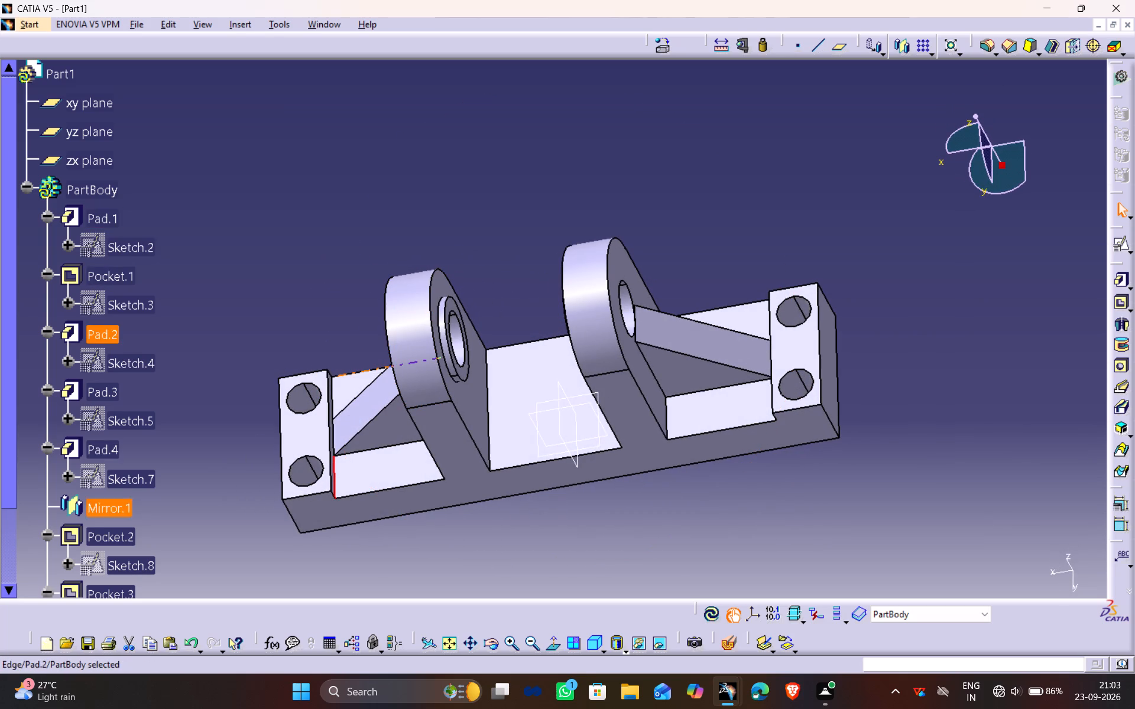
left_click(336, 402, "ctrl")
left_click(332, 396, "ctrl")
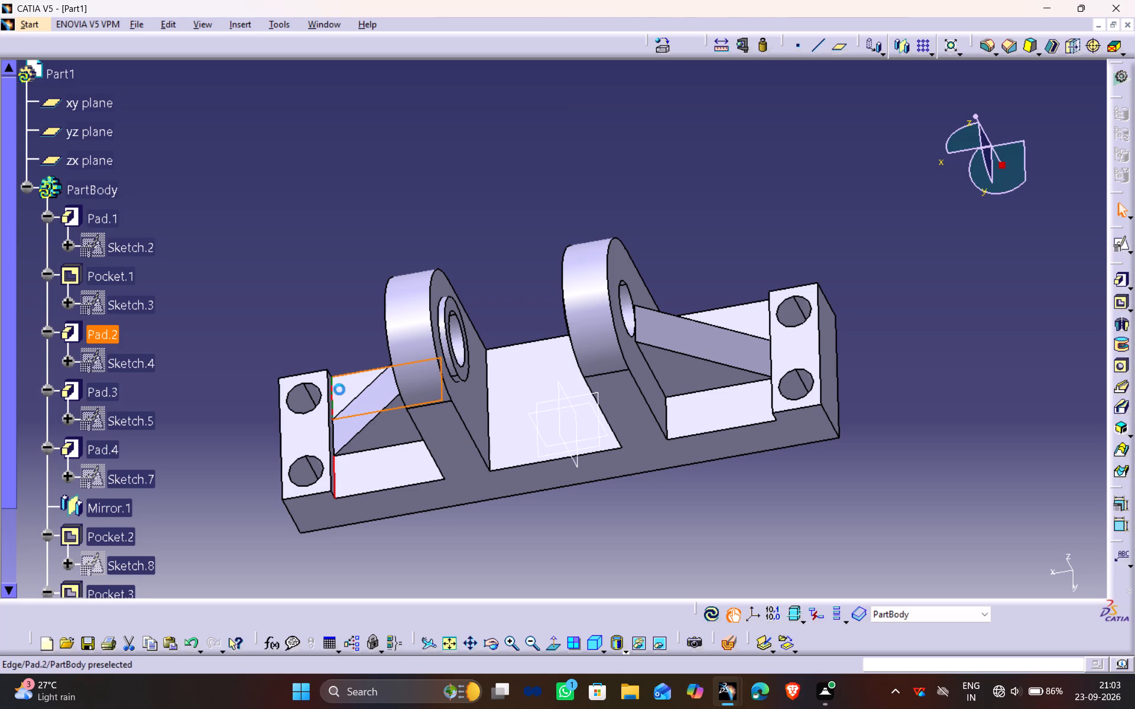
left_click(356, 379, "ctrl")
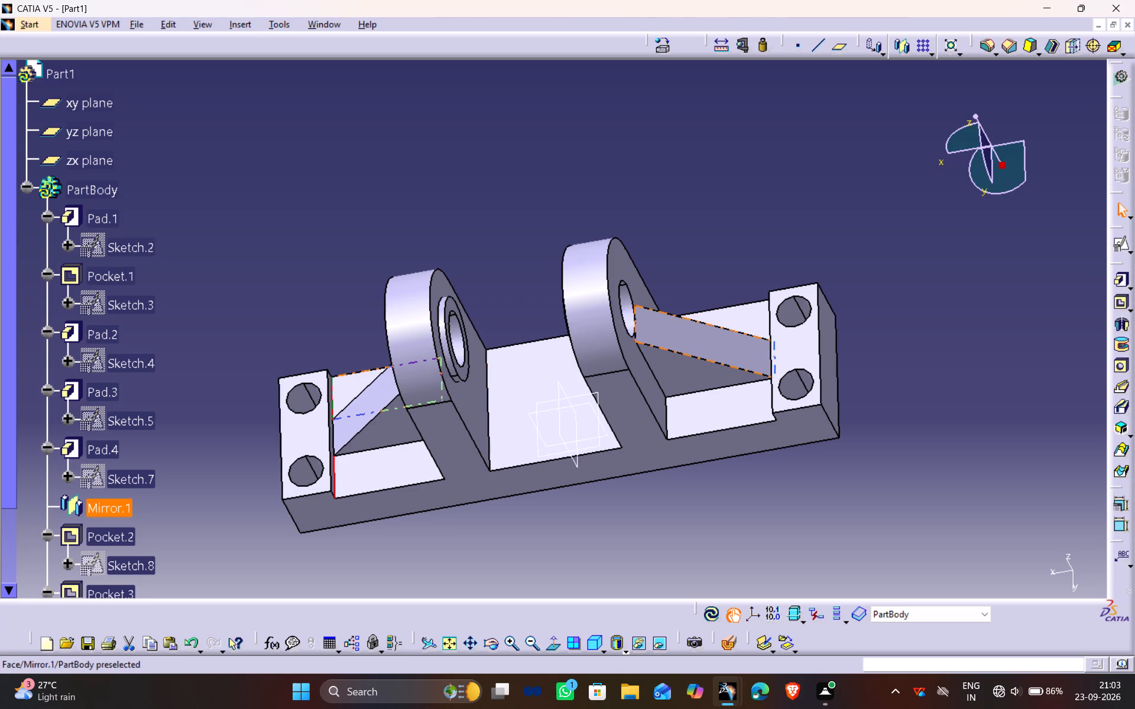
scroll(343, 253, "down", 1)
middle_click_drag(343, 253, 406, 259)
left_click_drag(343, 253, 406, 259, "ctrl")
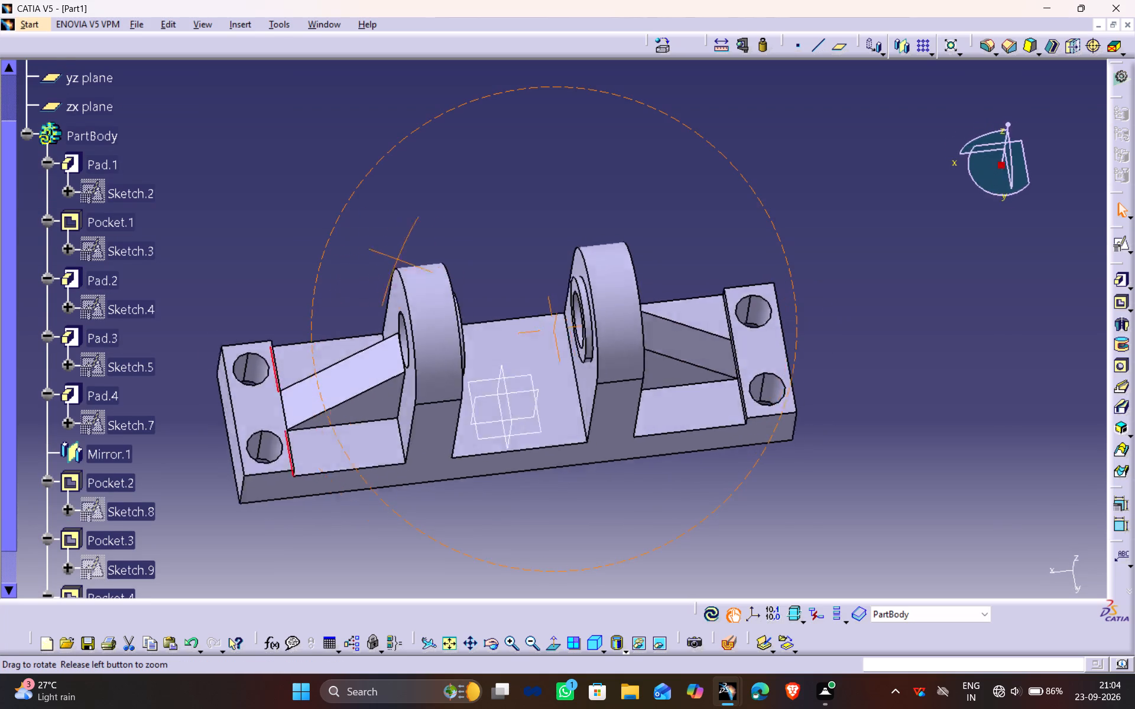
left_click_drag(406, 259, 472, 259, "ctrl")
middle_click_drag(406, 259, 472, 259)
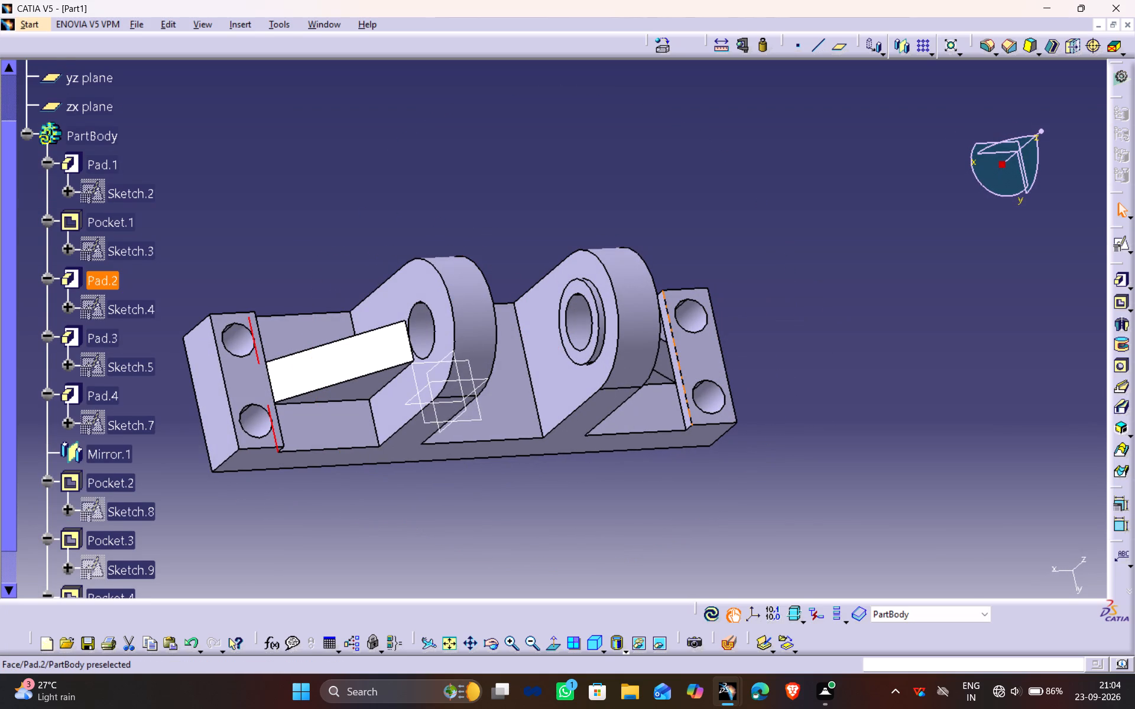
left_click(677, 408, "ctrl")
middle_click_drag(682, 238, 661, 266, "ctrl")
left_click_drag(682, 238, 661, 266, "ctrl")
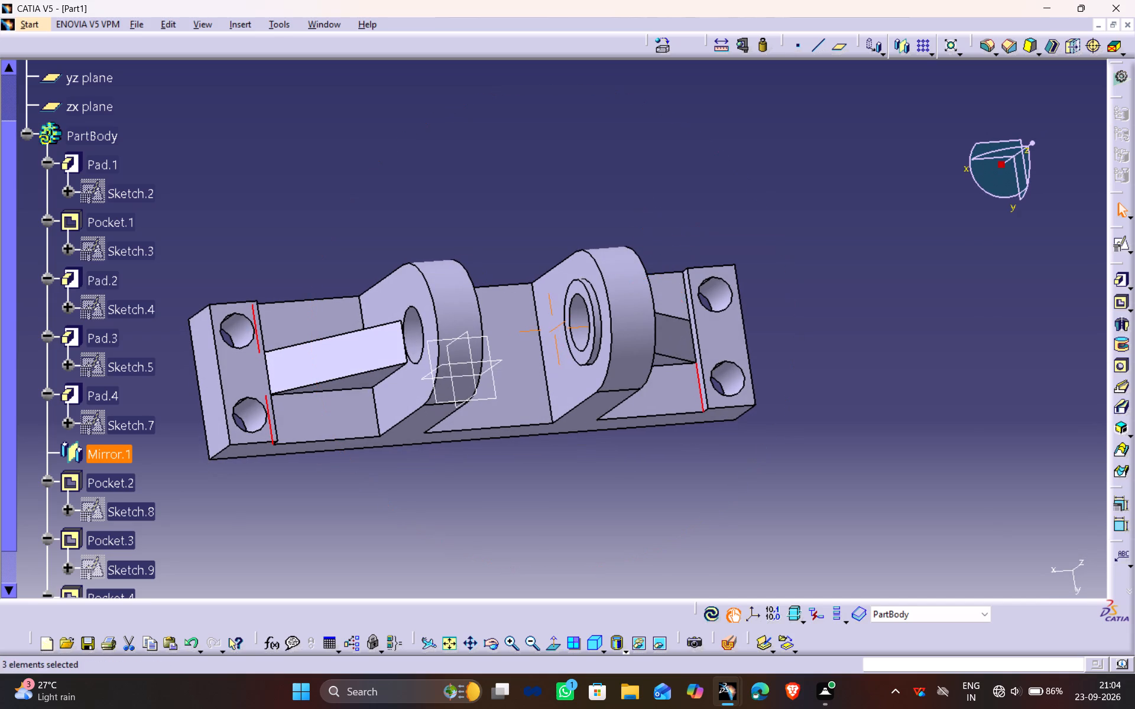
left_click(688, 304, "ctrl")
left_click(988, 51)
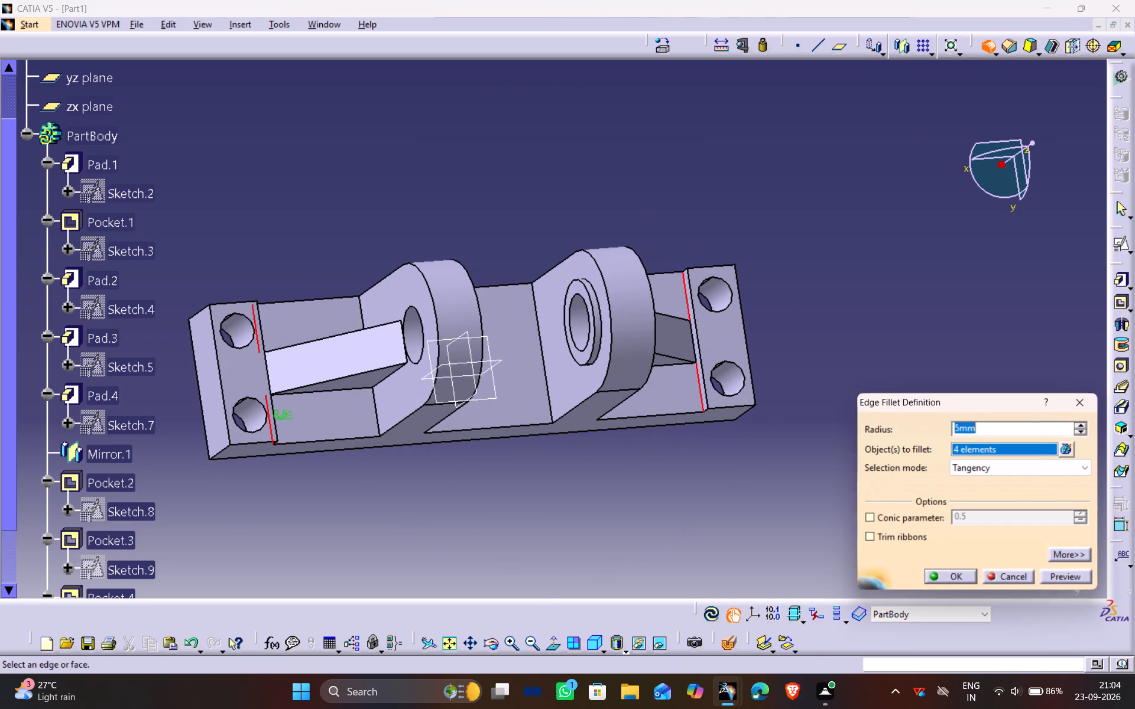
middle_click_drag(556, 529, 525, 383)
left_click_drag(556, 529, 525, 385)
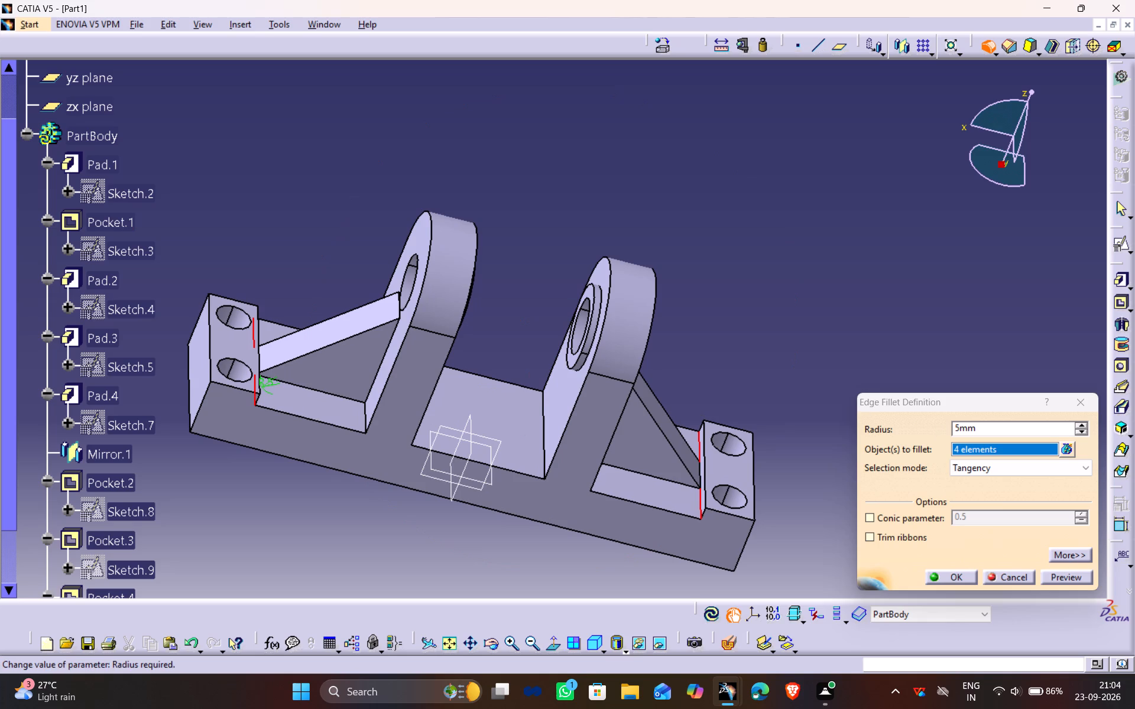
left_click_drag(958, 427, 875, 434)
key("4")
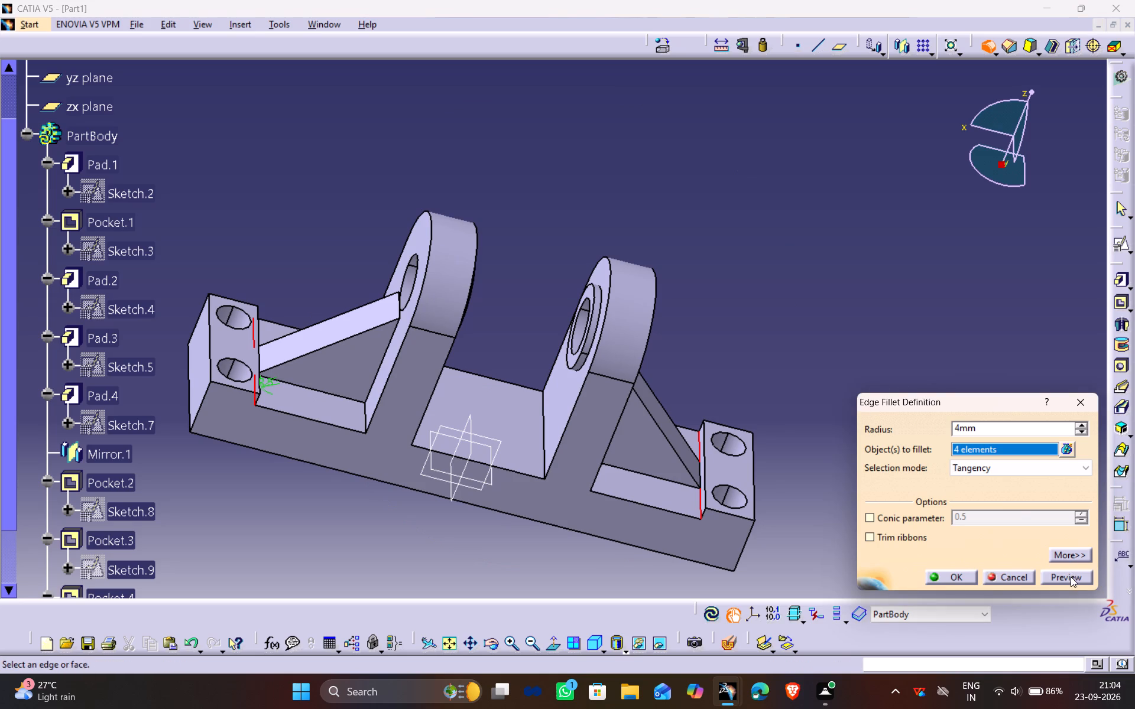
left_click(1071, 577)
left_click(948, 575)
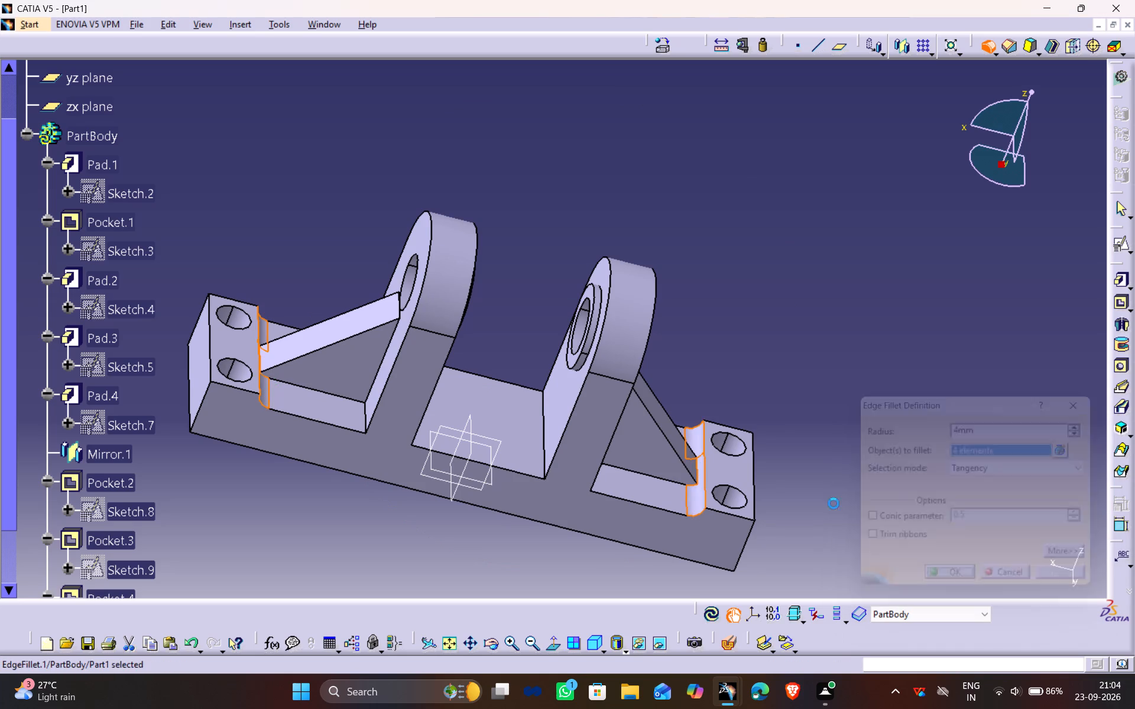
left_click(783, 415)
left_click(713, 329)
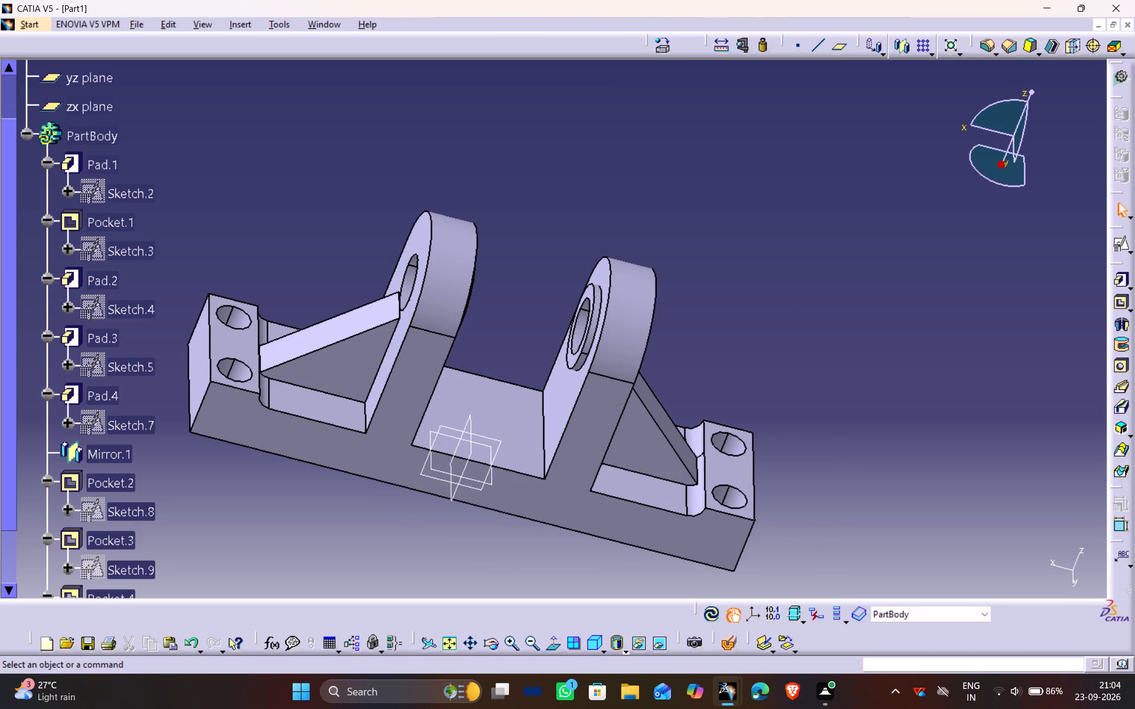
Apply a 3 mm edge fillet where both bosses meet the inner upright faces, letting the system compute the keep edge.
middle_click_drag(803, 318, 692, 266)
left_click_drag(803, 318, 692, 266)
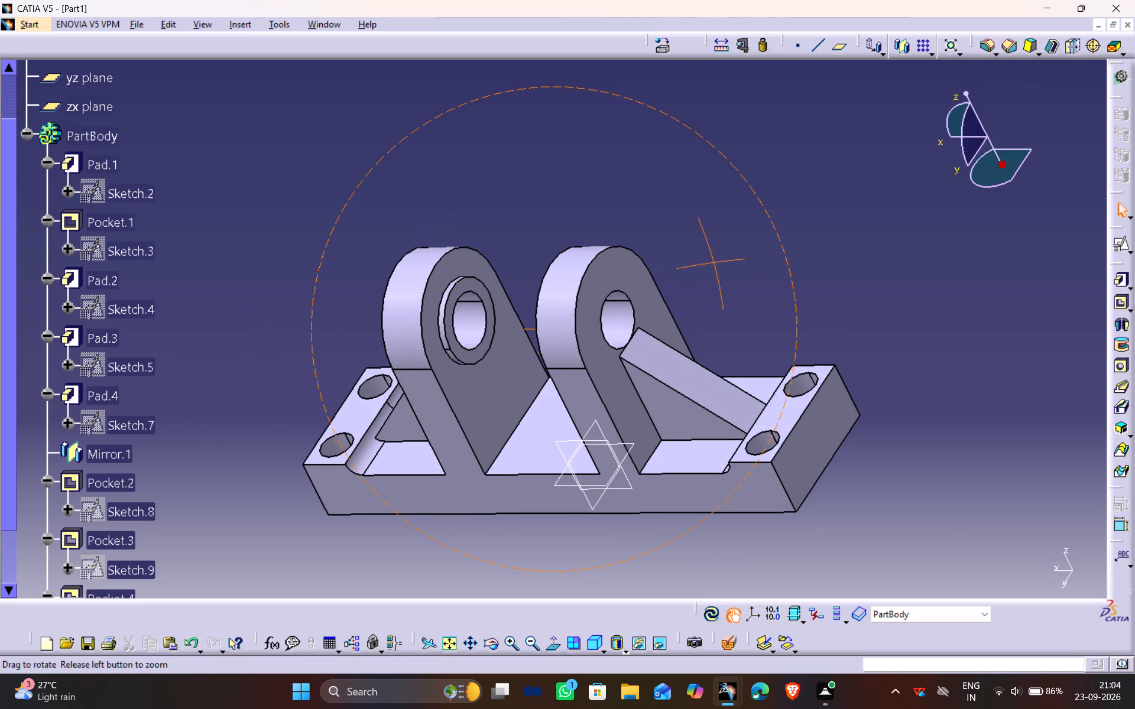
middle_click_drag(692, 266, 818, 265)
left_click_drag(692, 266, 818, 265)
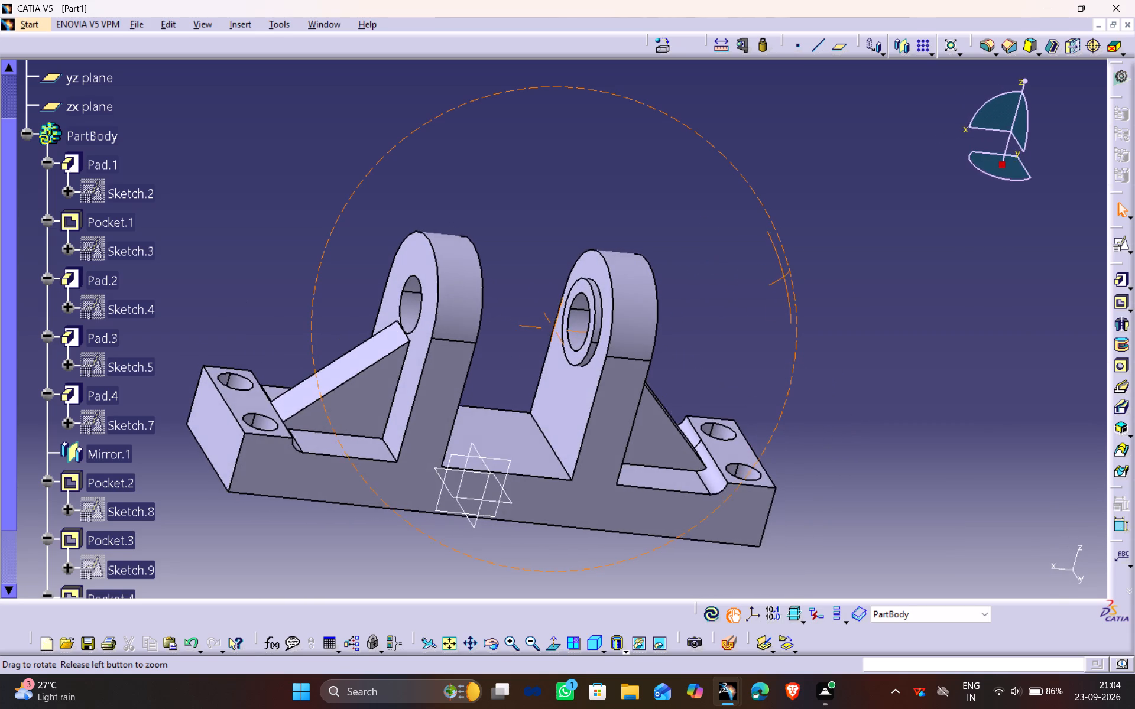
left_click_drag(818, 265, 780, 267)
middle_click_drag(818, 265, 780, 267)
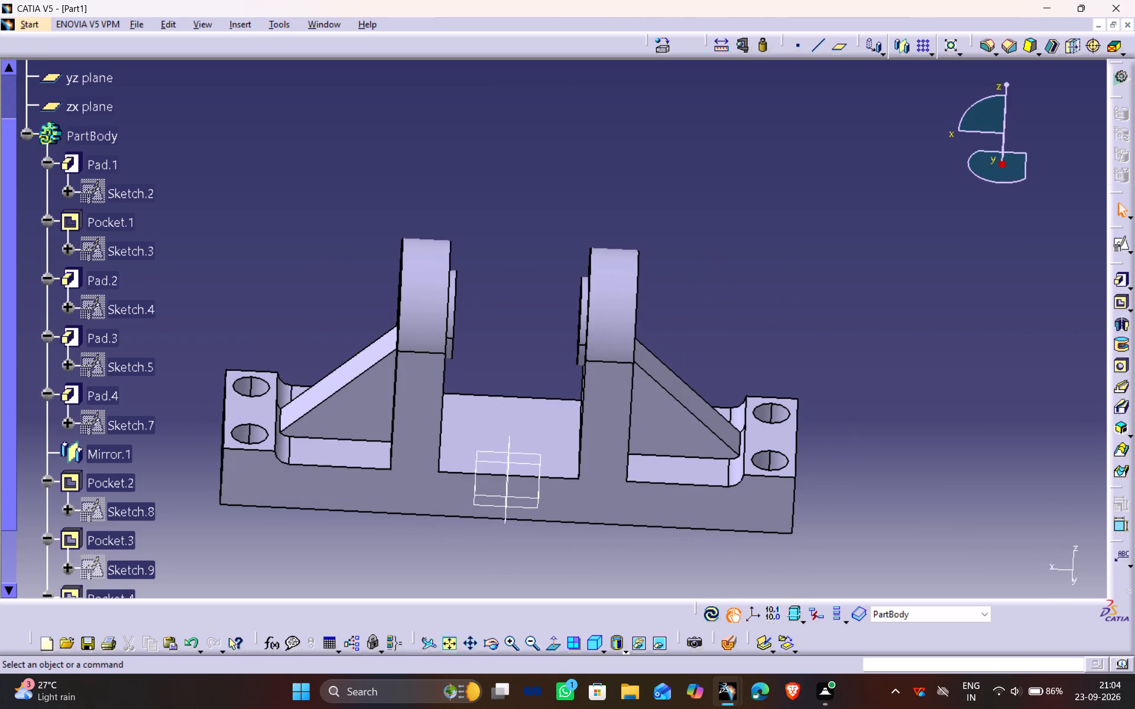
scroll(509, 335, "up", 1)
middle_click_drag(509, 335, 447, 341)
left_click_drag(509, 335, 448, 342)
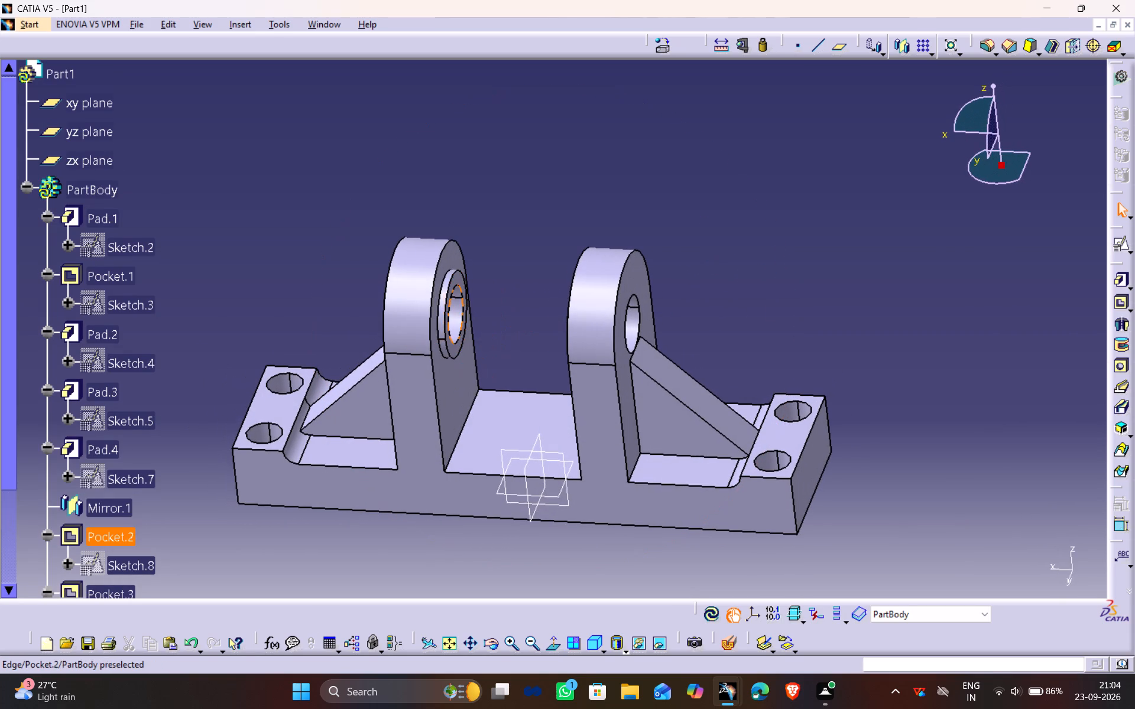
middle_click_drag(507, 485, 494, 404, "ctrl")
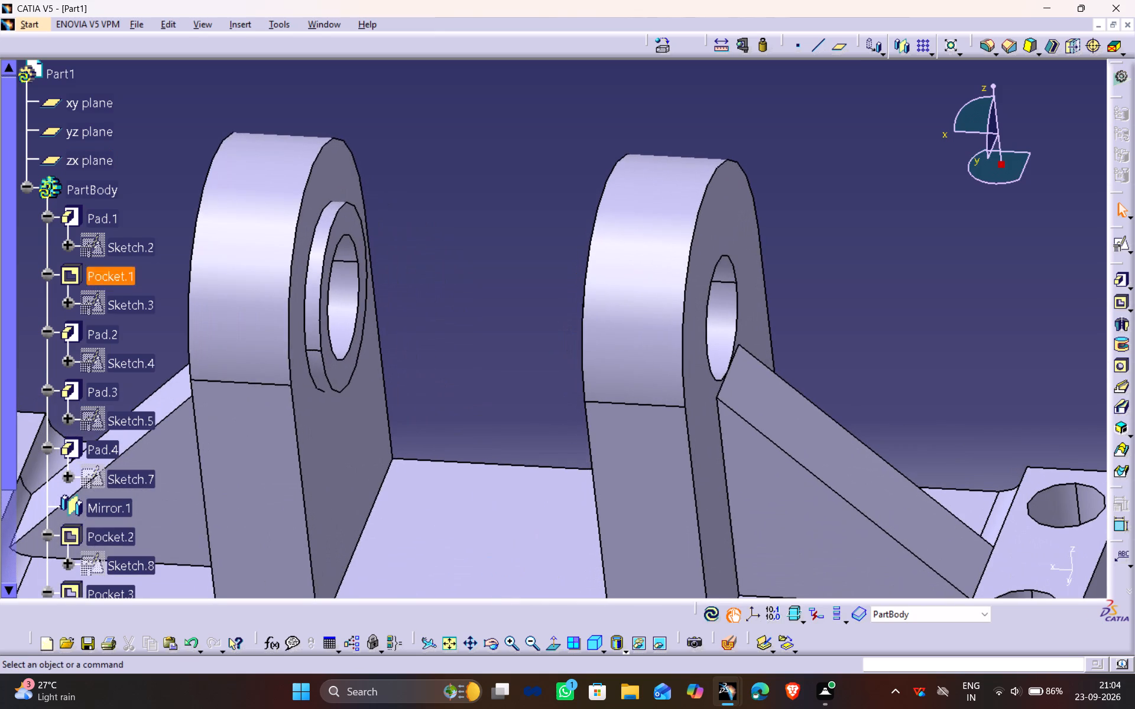
left_click(316, 382)
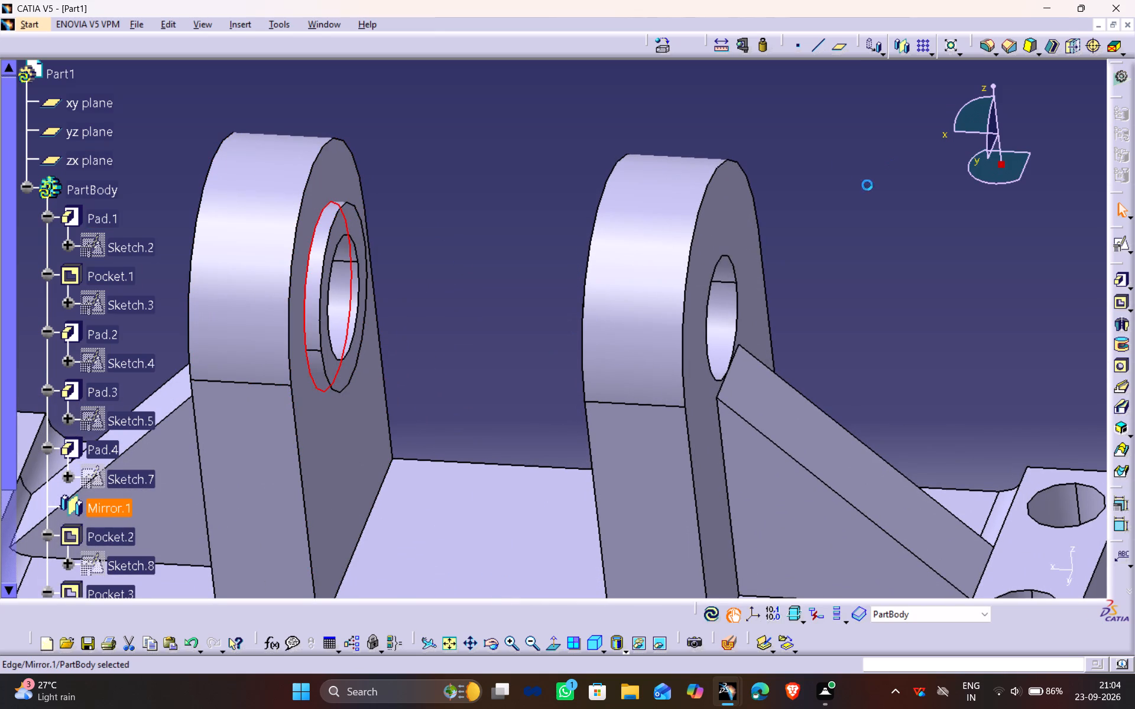
middle_click_drag(504, 255, 617, 257, "ctrl")
left_click_drag(504, 255, 615, 257, "ctrl")
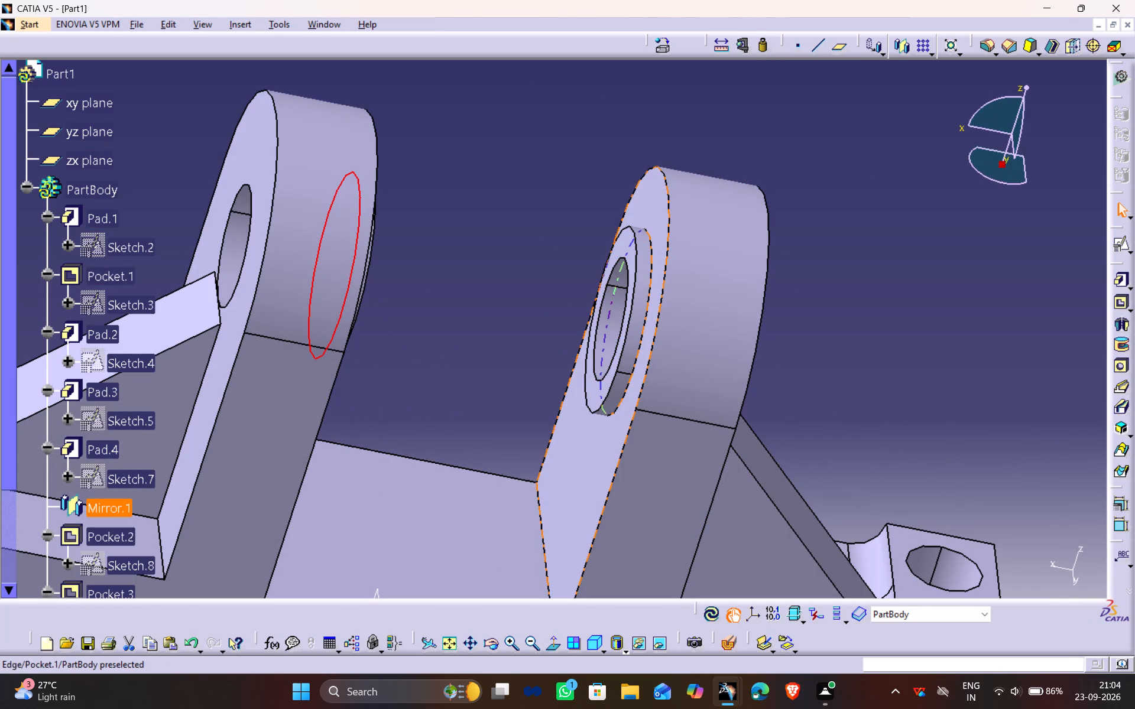
left_click(650, 282, "ctrl")
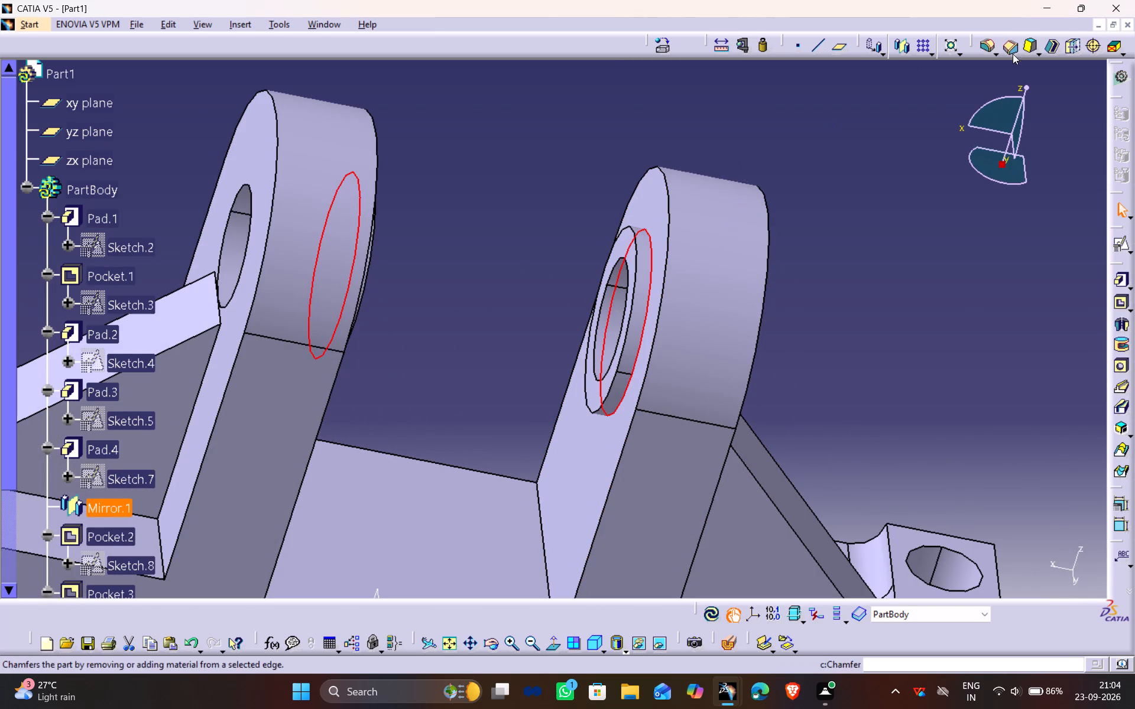
left_click(986, 44)
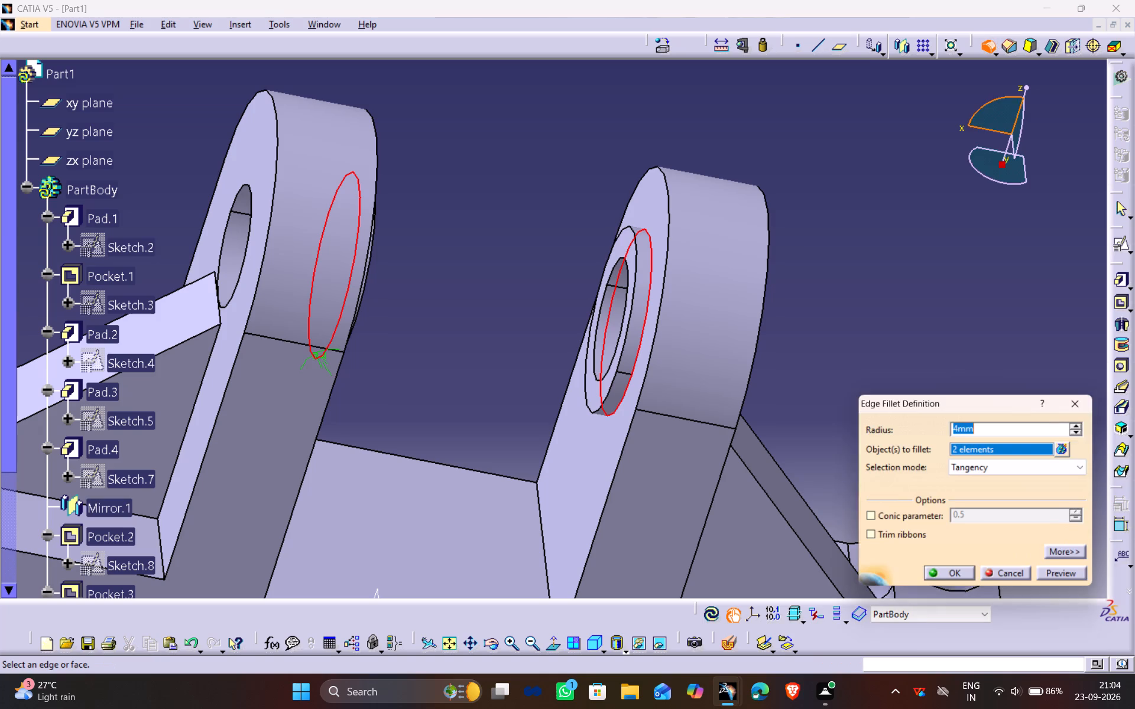
left_click(1068, 573)
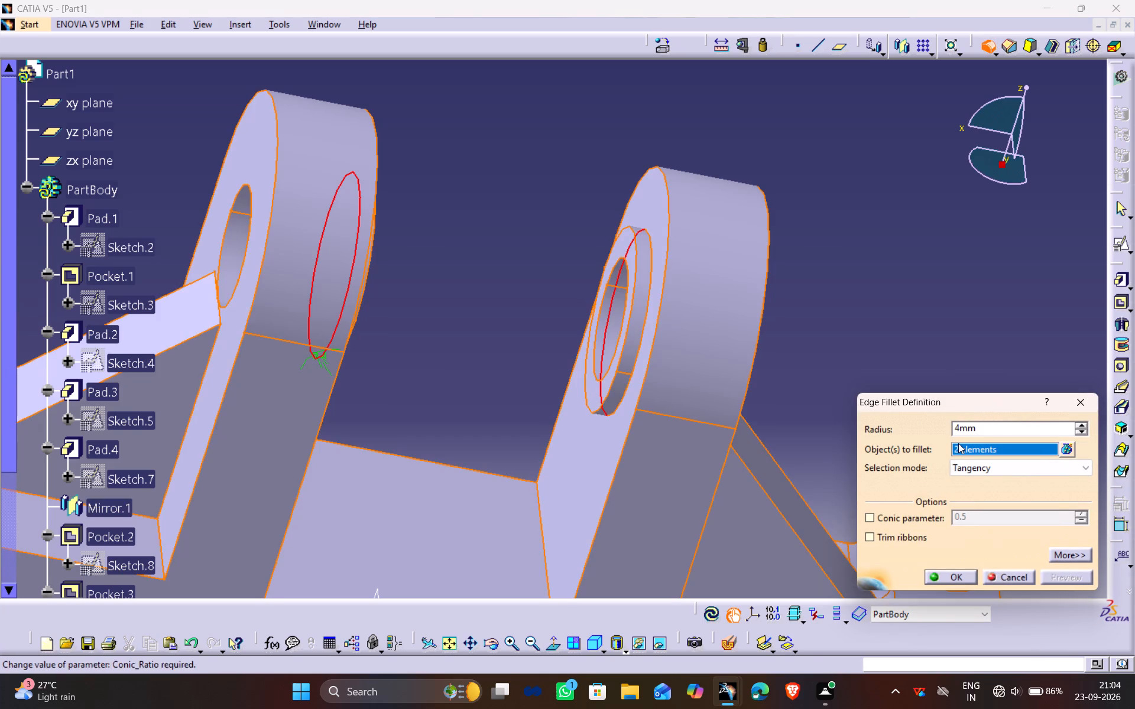
middle_click_drag(495, 291, 352, 288)
left_click_drag(494, 291, 352, 288)
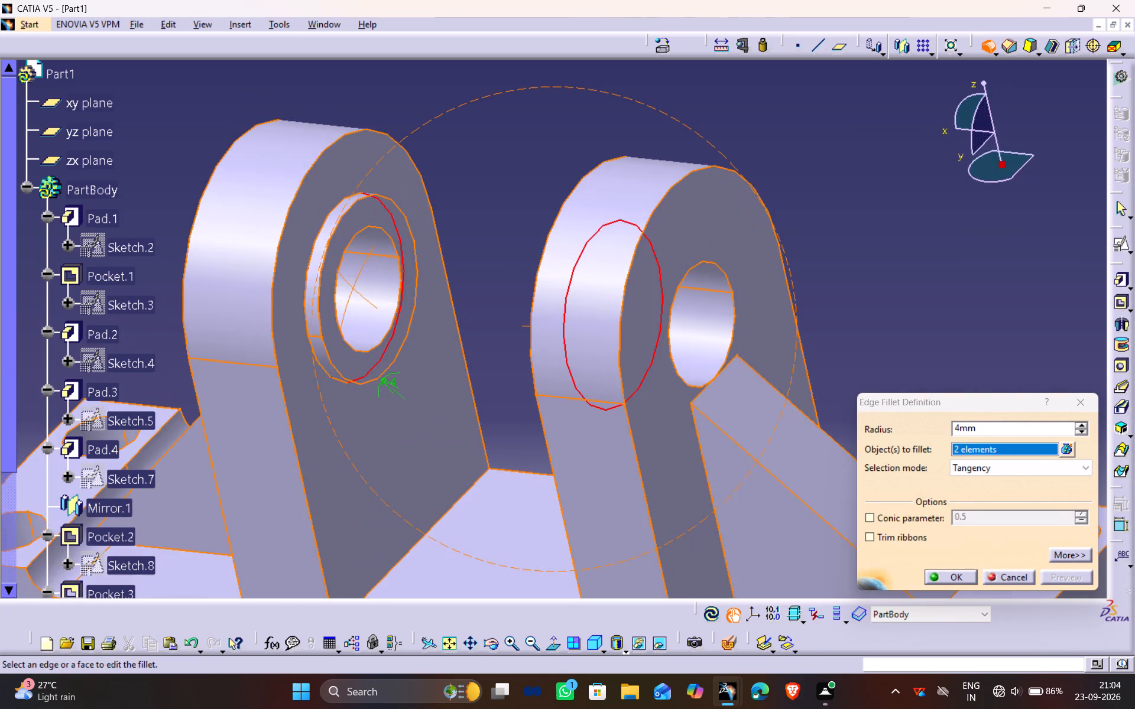
left_click_drag(352, 288, 383, 283)
middle_click_drag(352, 288, 383, 283)
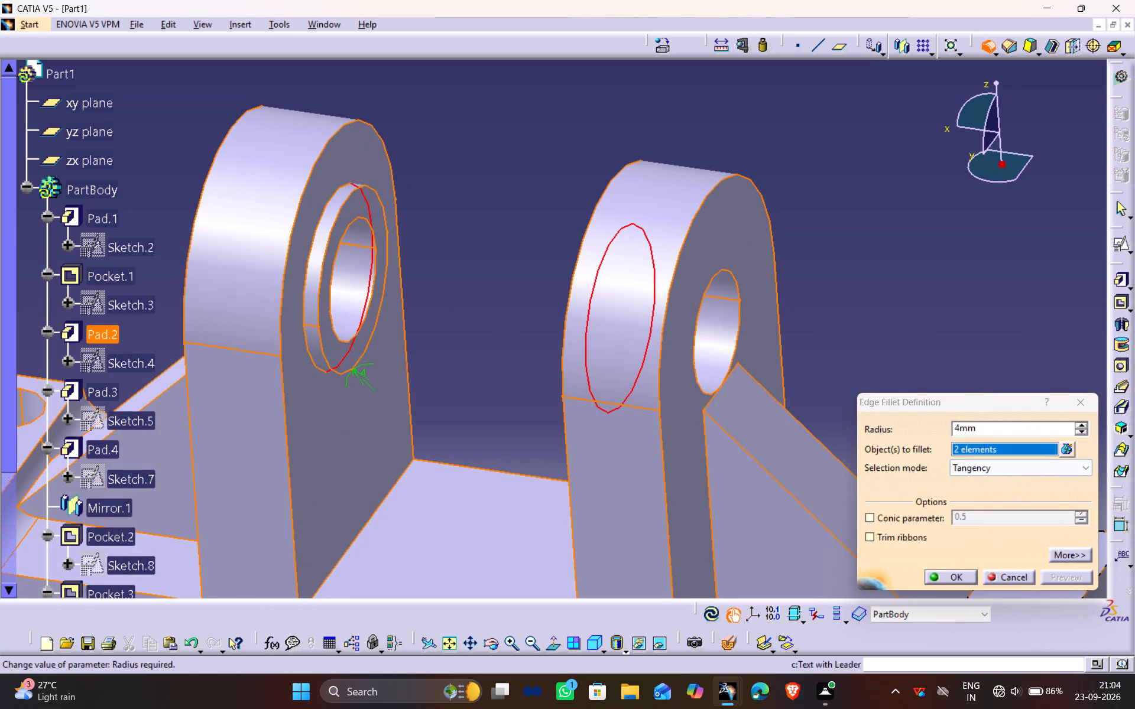
left_click_drag(956, 426, 880, 441)
key("3")
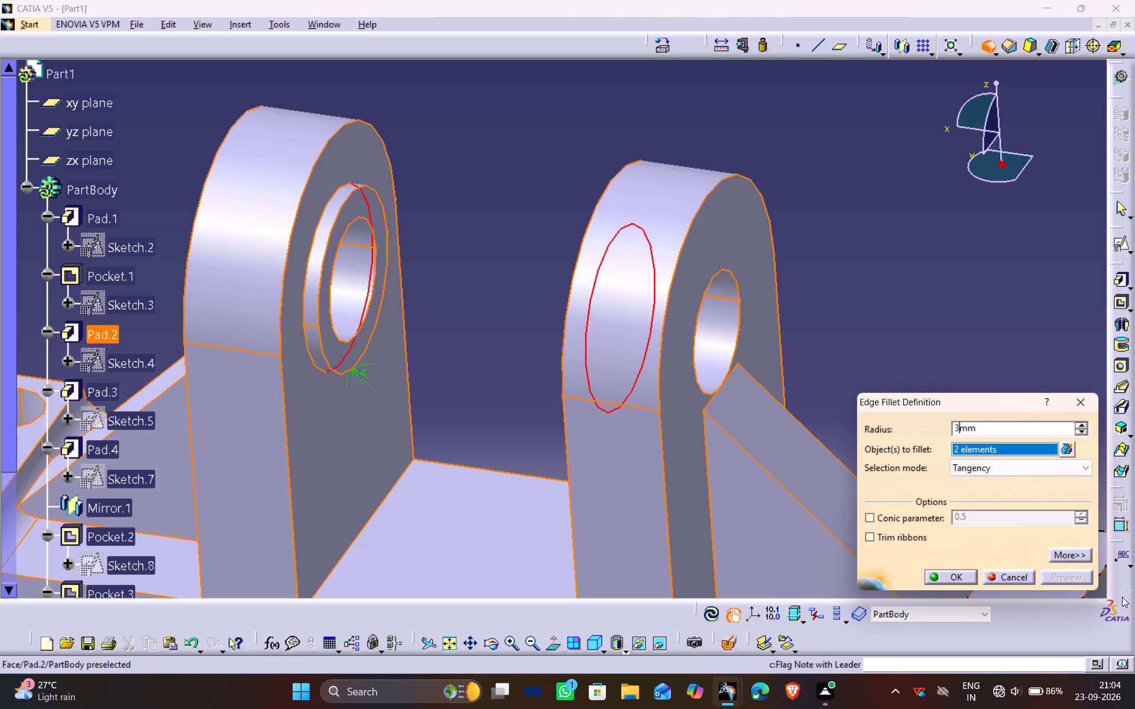
double_click(1023, 538)
left_click(987, 428)
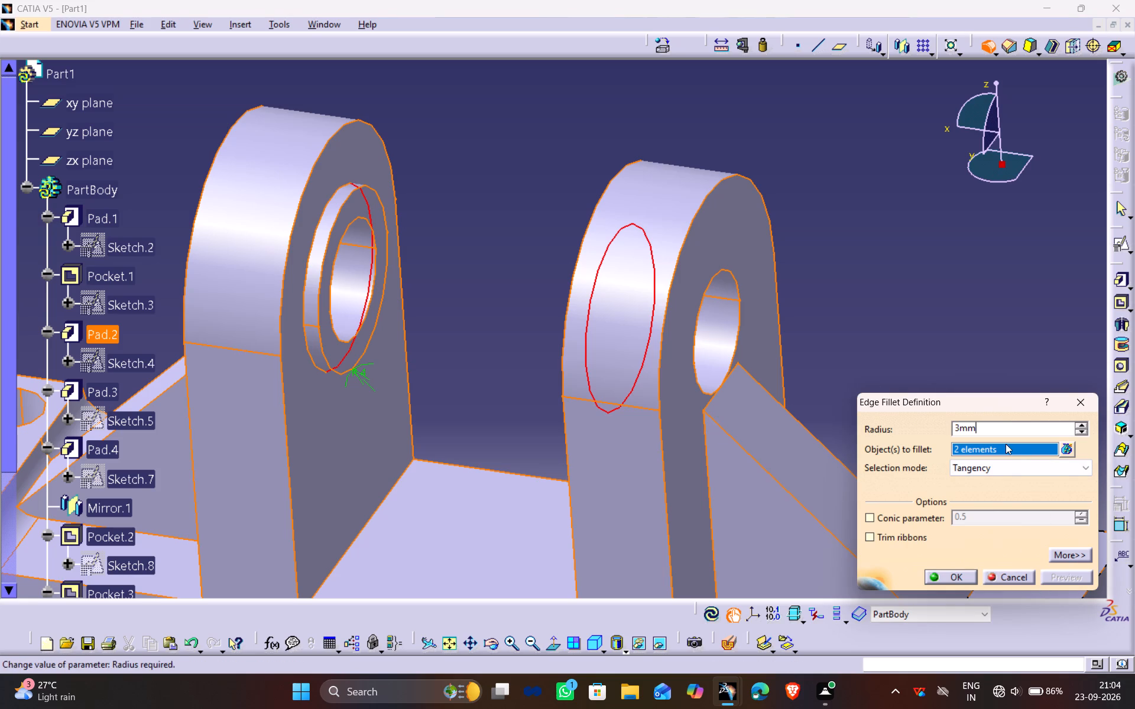
left_click(1070, 558)
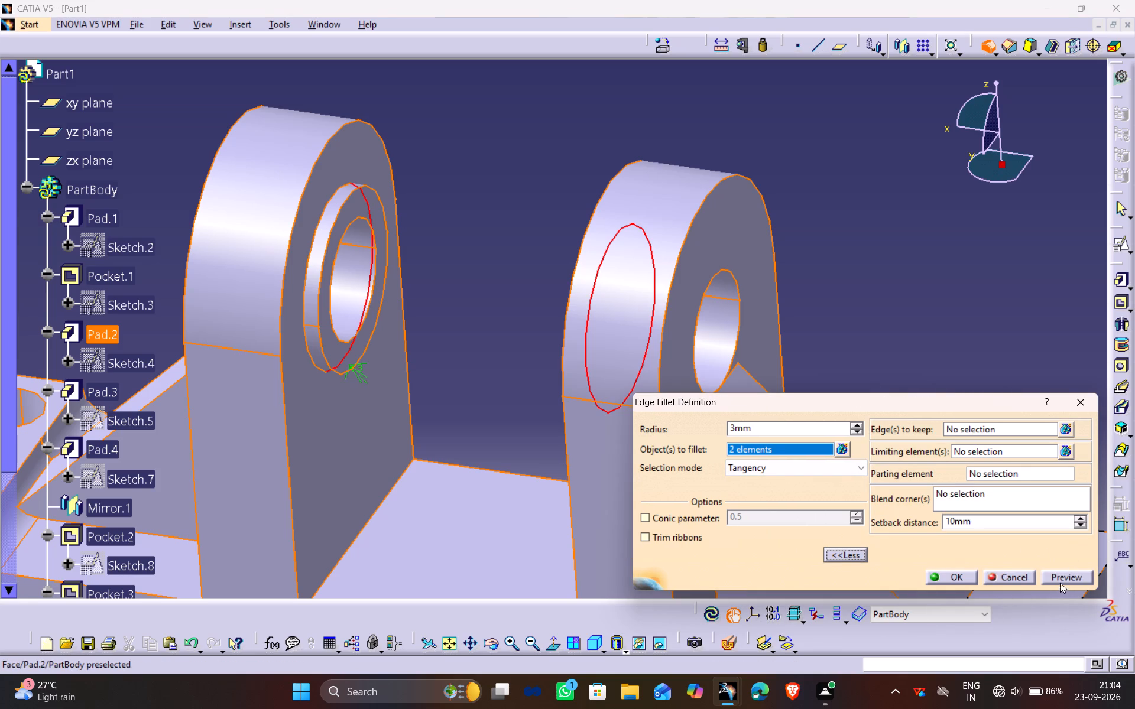
left_click(1062, 580)
left_click(948, 577)
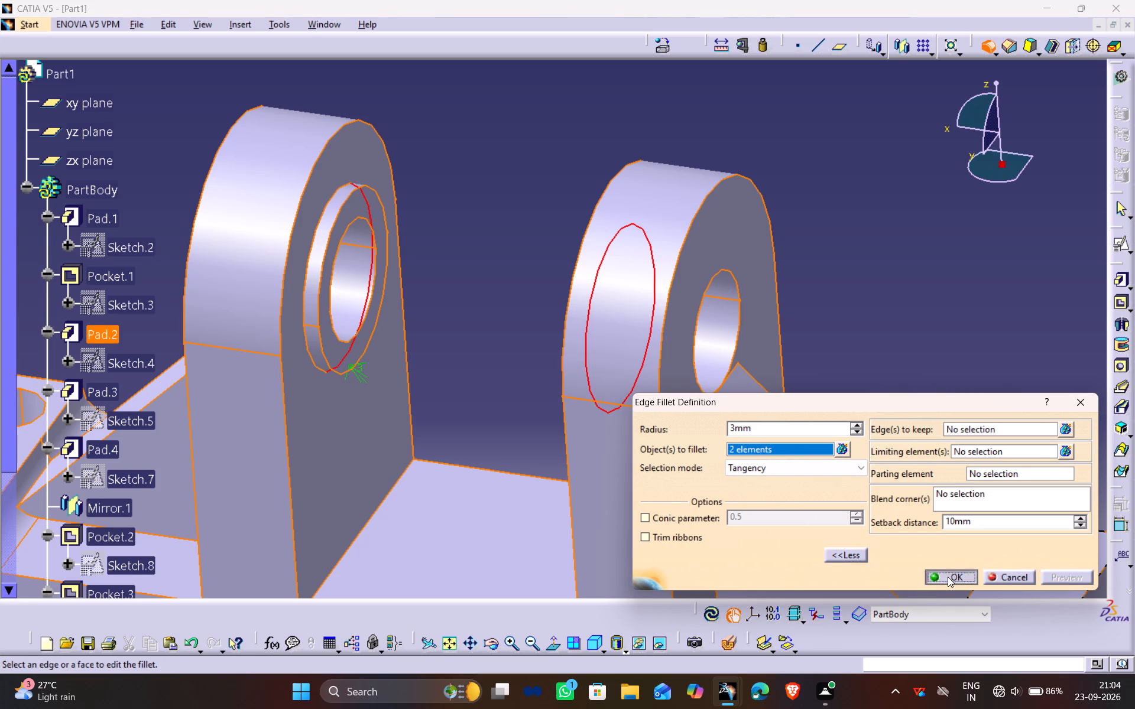
left_click(896, 272)
left_click(685, 371)
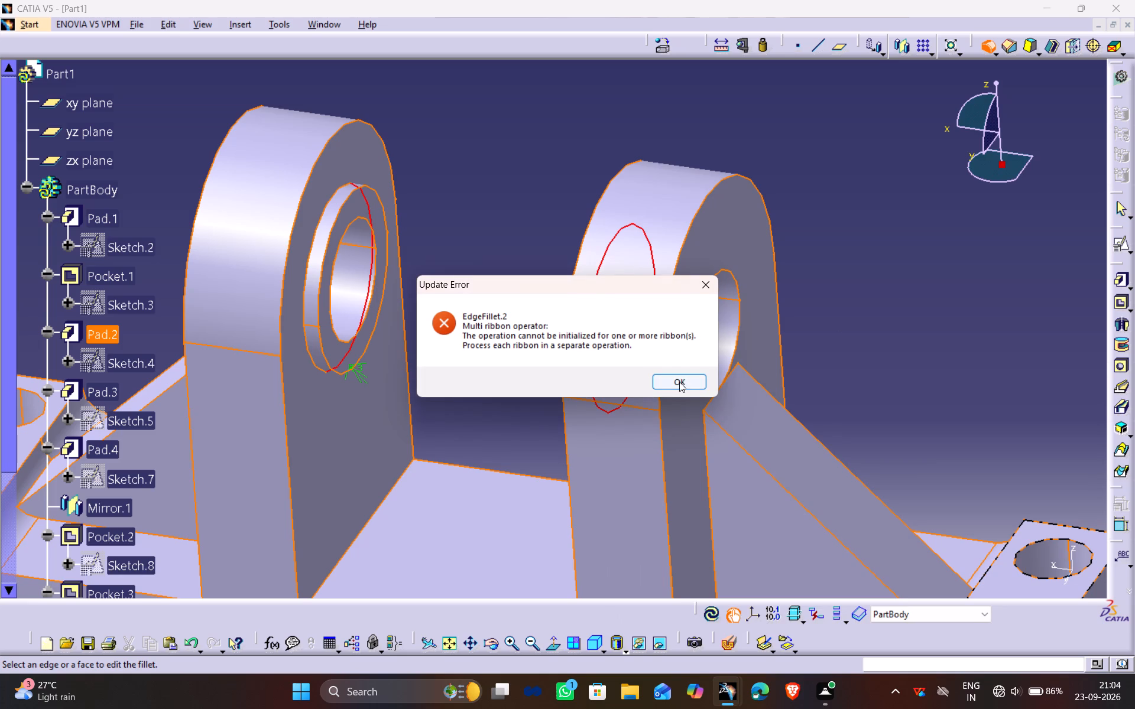
left_click(679, 382)
left_click(427, 232)
left_click(708, 288)
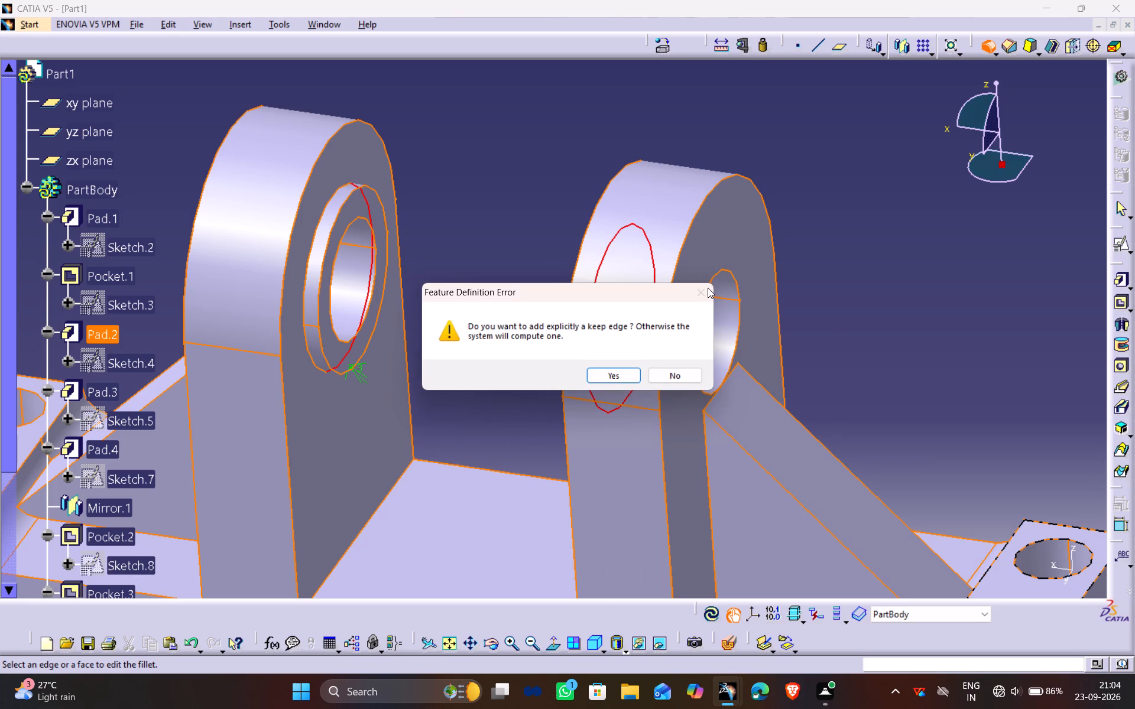
left_click(705, 293)
left_click(684, 379)
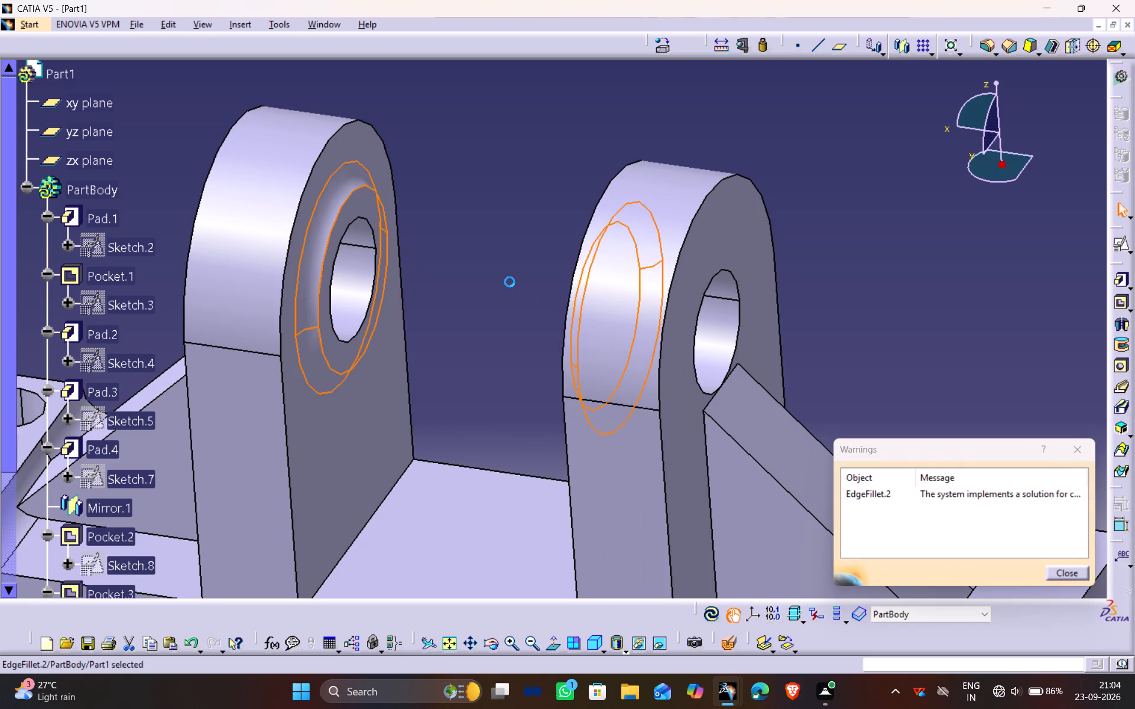
left_click(509, 281)
left_click(1071, 445)
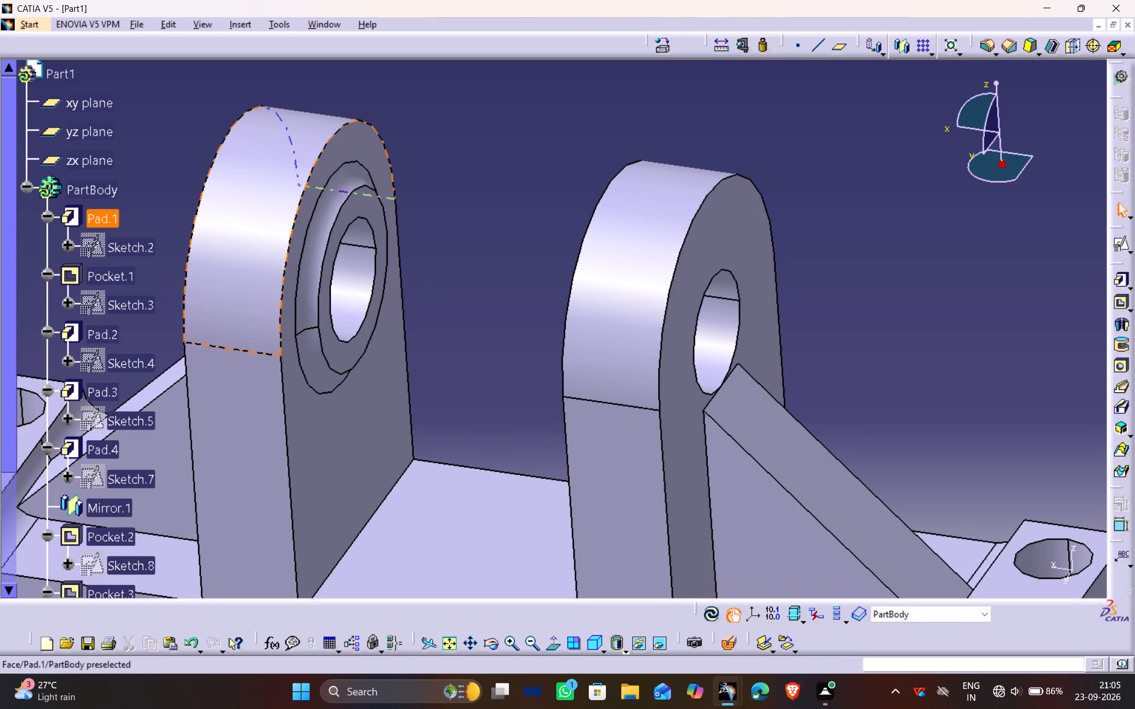
Change the radius of the fillet around both bosses on the inner upright faces to 2 mm, keeping the automatic cliff edge mode.
middle_click_drag(485, 253, 495, 311, "ctrl")
middle_click_drag(495, 317, 520, 311)
left_click_drag(495, 317, 520, 311)
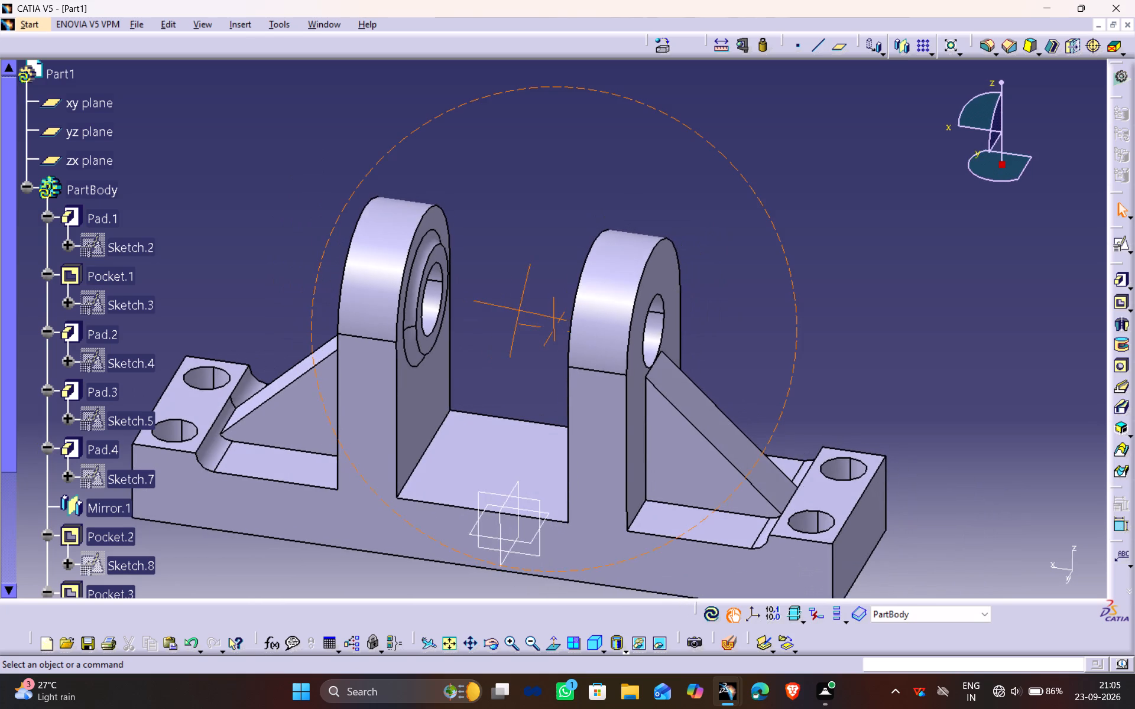
middle_click_drag(520, 311, 591, 272)
left_click_drag(520, 311, 591, 272)
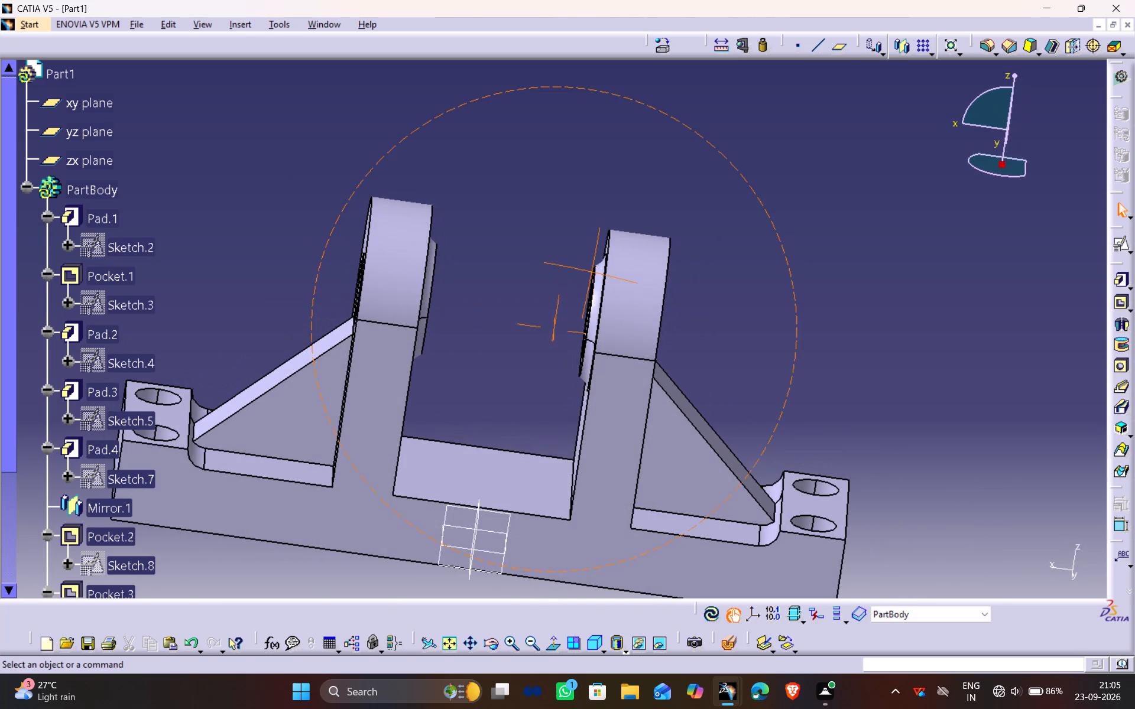
left_click_drag(591, 272, 590, 268)
middle_click_drag(591, 272, 590, 268)
left_click(530, 256)
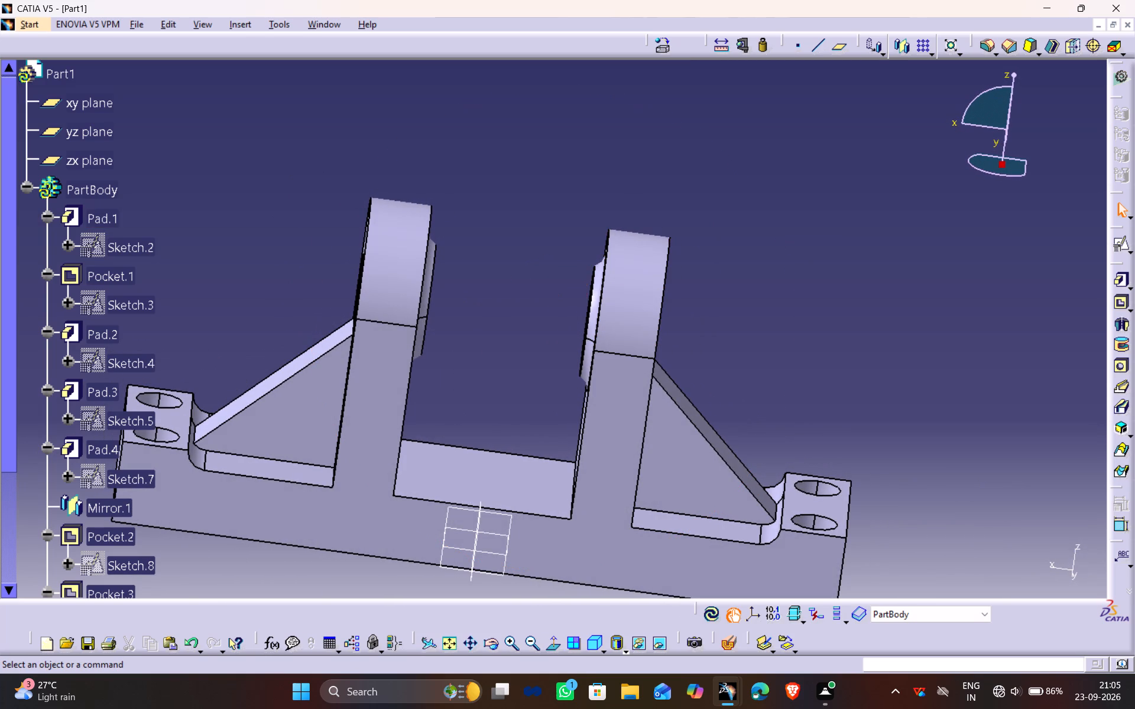
double_click(594, 311)
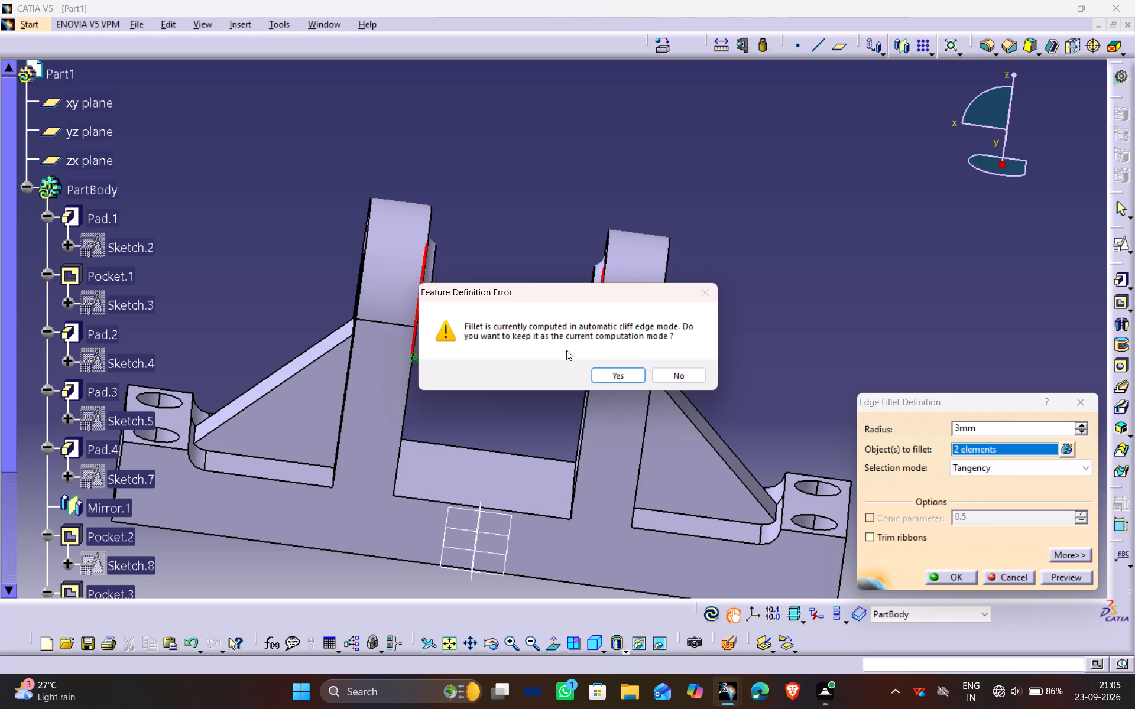
left_click(700, 294)
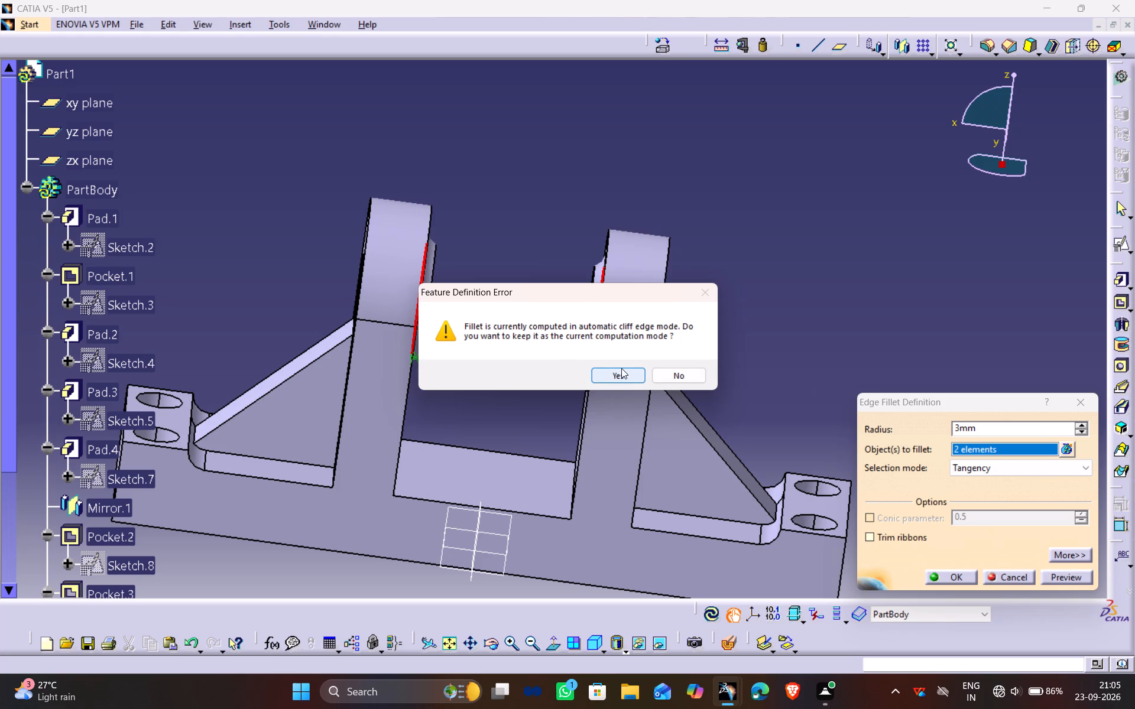
left_click(621, 368)
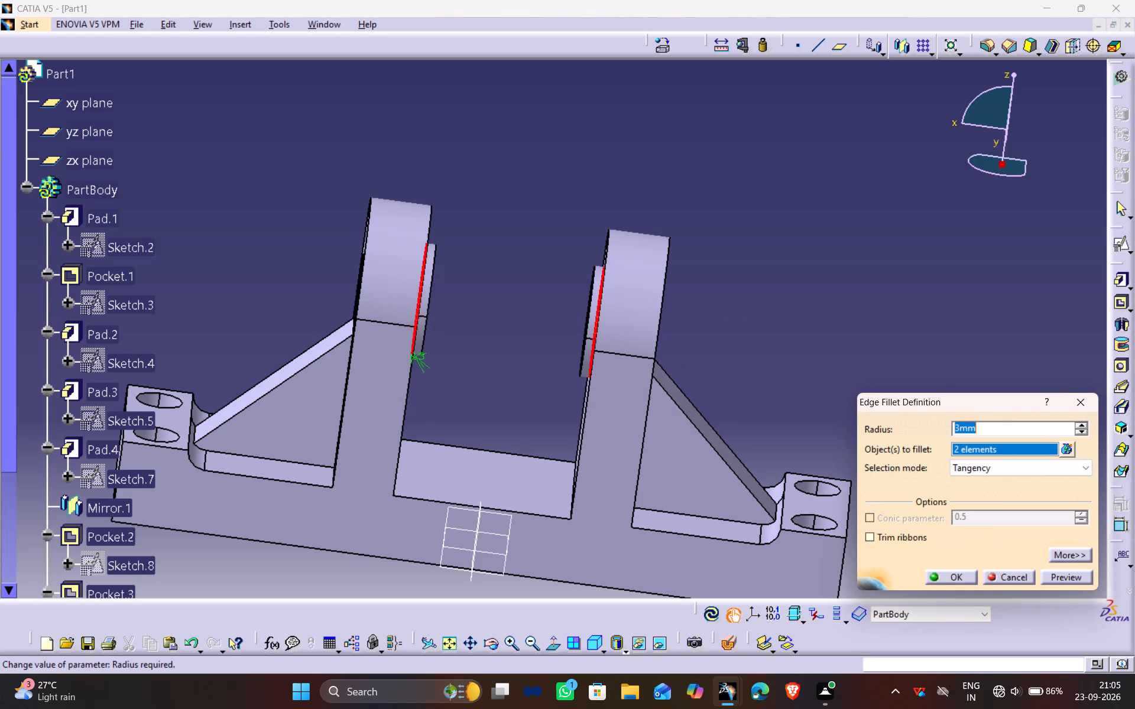
left_click_drag(957, 428, 898, 430)
key("2")
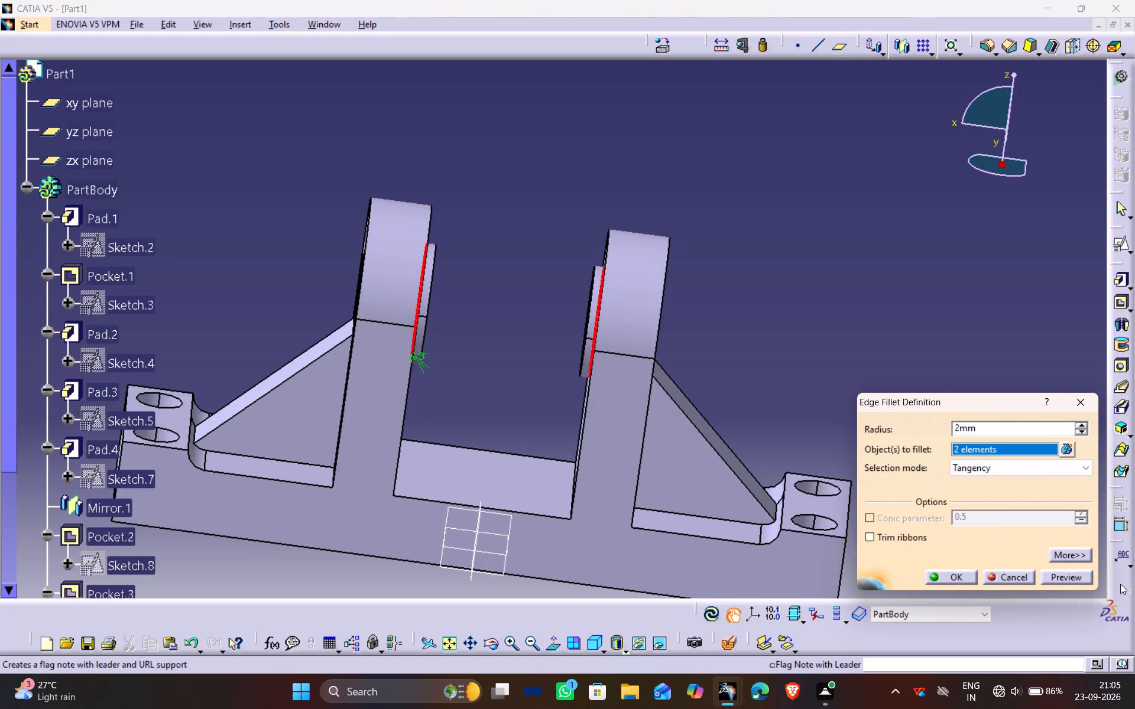
left_click(1073, 575)
left_click(935, 570)
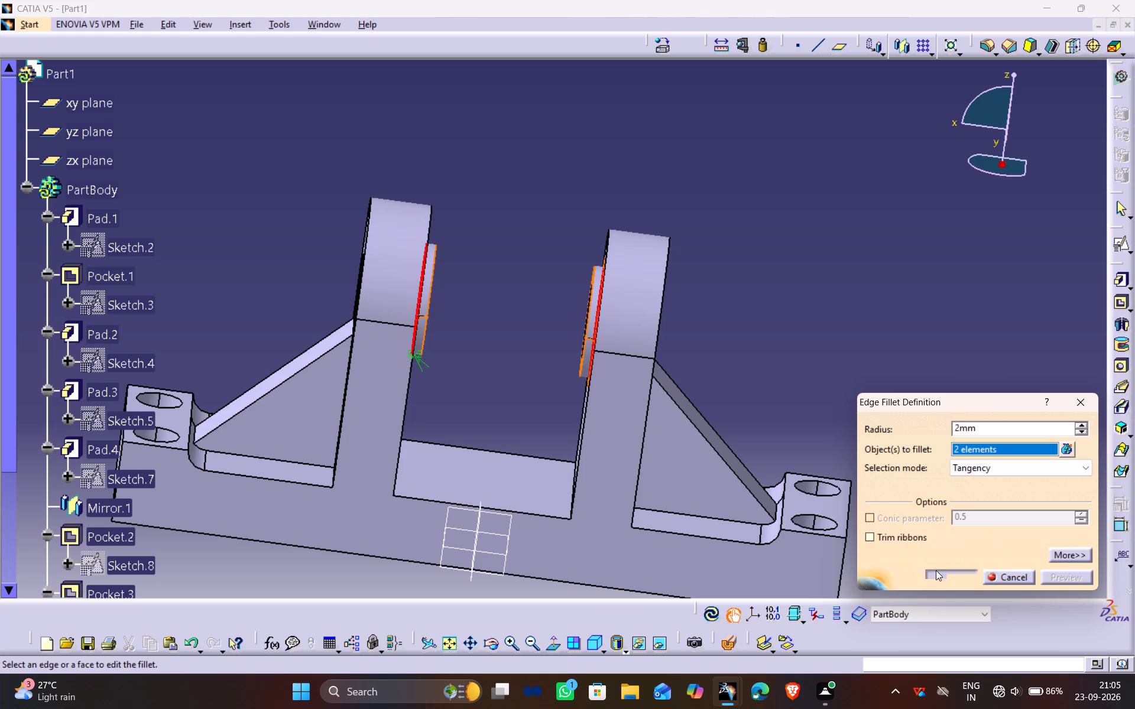
left_click_drag(875, 359, 863, 350)
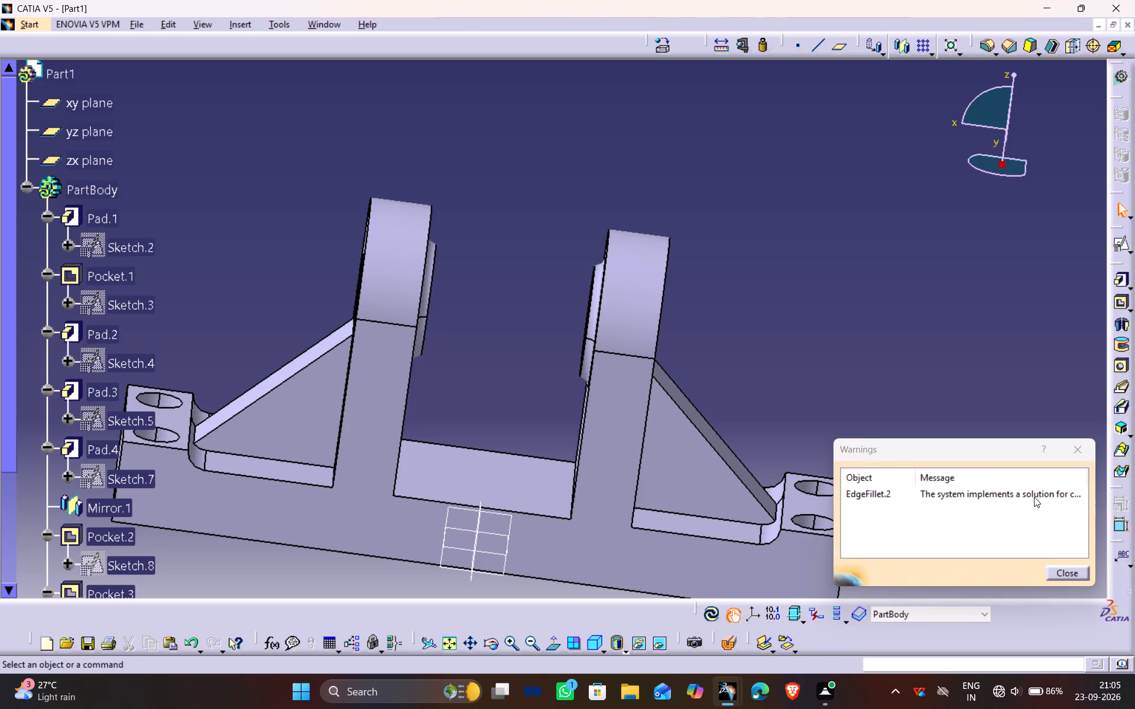
left_click(1078, 578)
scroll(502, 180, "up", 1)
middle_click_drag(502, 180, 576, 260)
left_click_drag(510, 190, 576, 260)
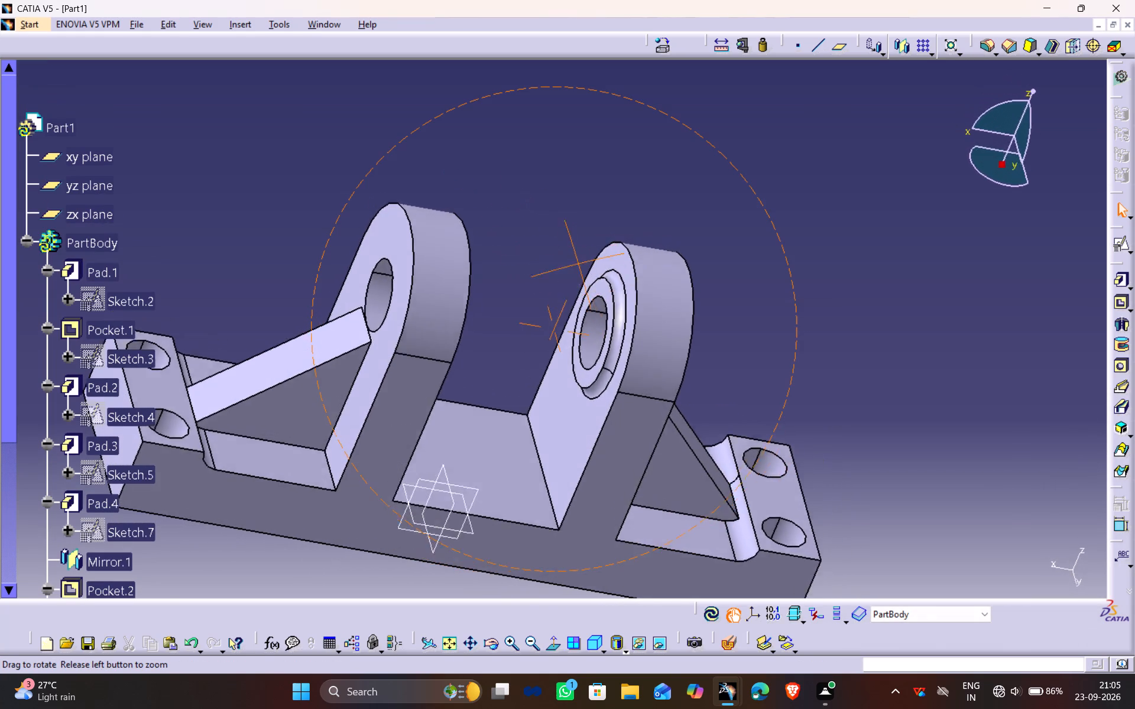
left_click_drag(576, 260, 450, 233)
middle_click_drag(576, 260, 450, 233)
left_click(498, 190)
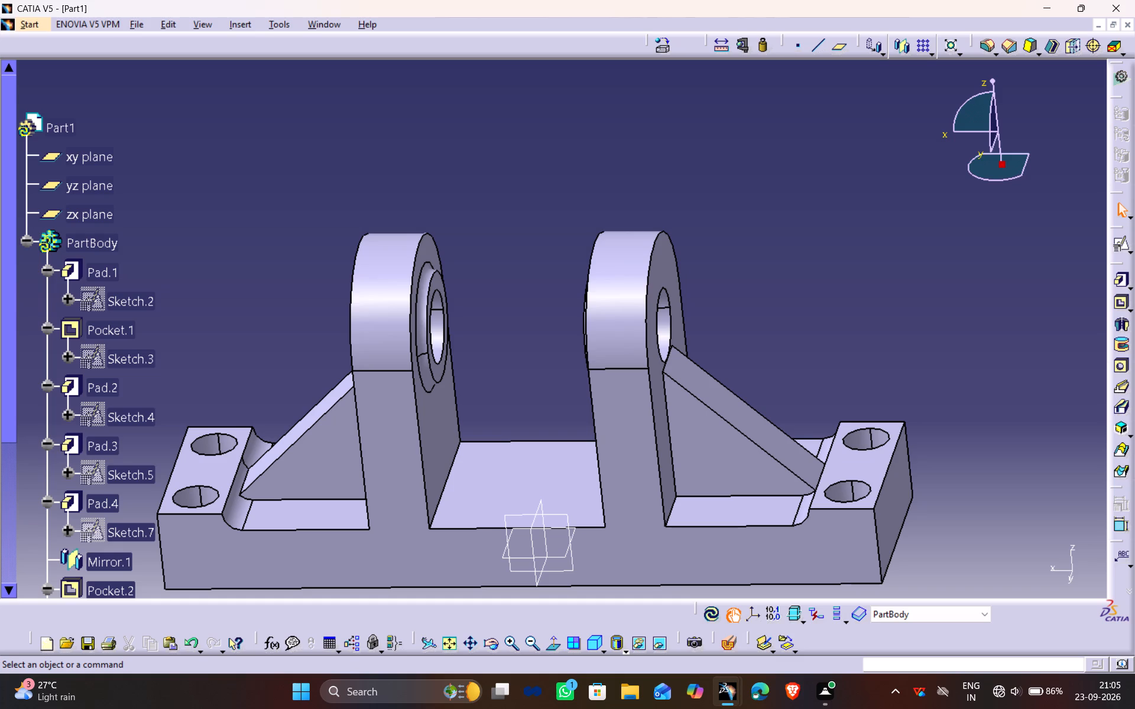
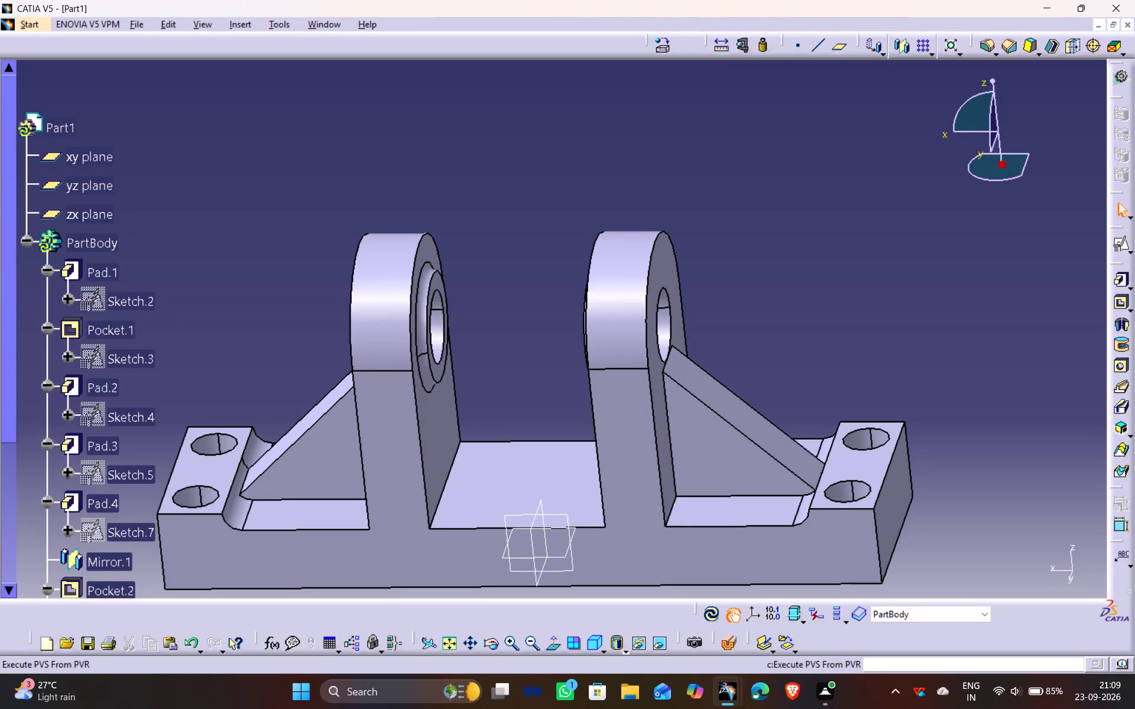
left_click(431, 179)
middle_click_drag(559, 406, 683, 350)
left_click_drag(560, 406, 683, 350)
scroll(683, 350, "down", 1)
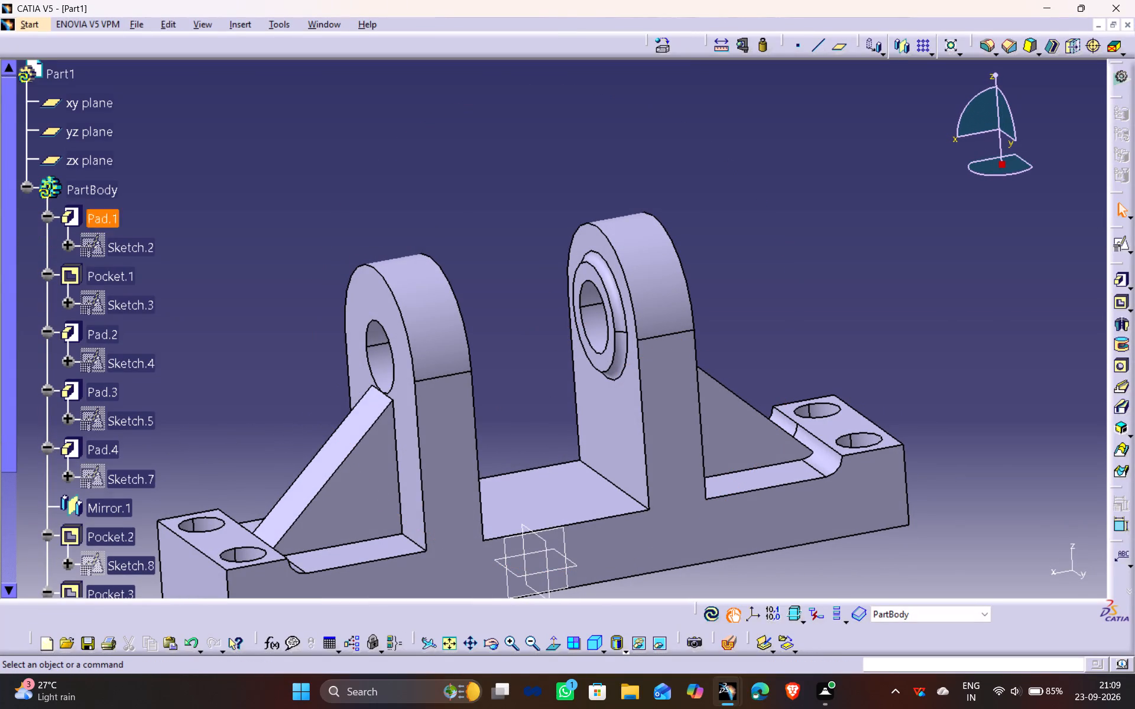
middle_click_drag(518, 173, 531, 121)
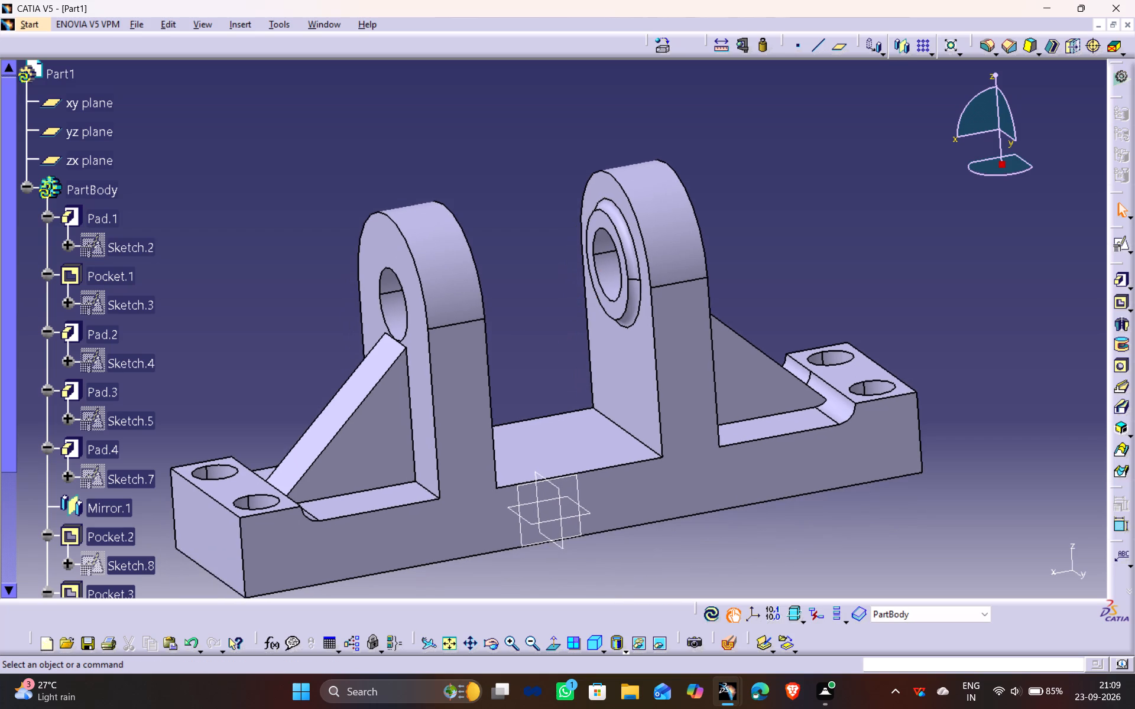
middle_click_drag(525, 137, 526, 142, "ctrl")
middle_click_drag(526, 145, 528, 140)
Collapse the expanded pad and pocket nodes in the specification tree, finishing with the whole PartBody branch.
scroll(526, 140, "down", 1)
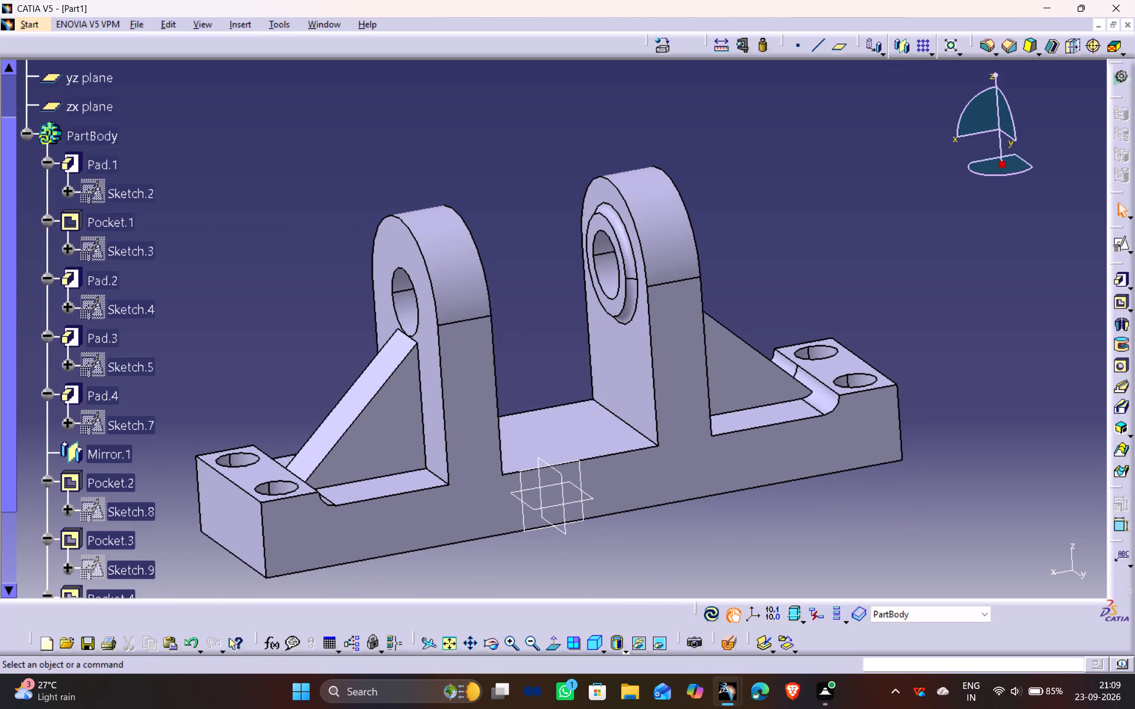
left_click(193, 203)
left_click(51, 164)
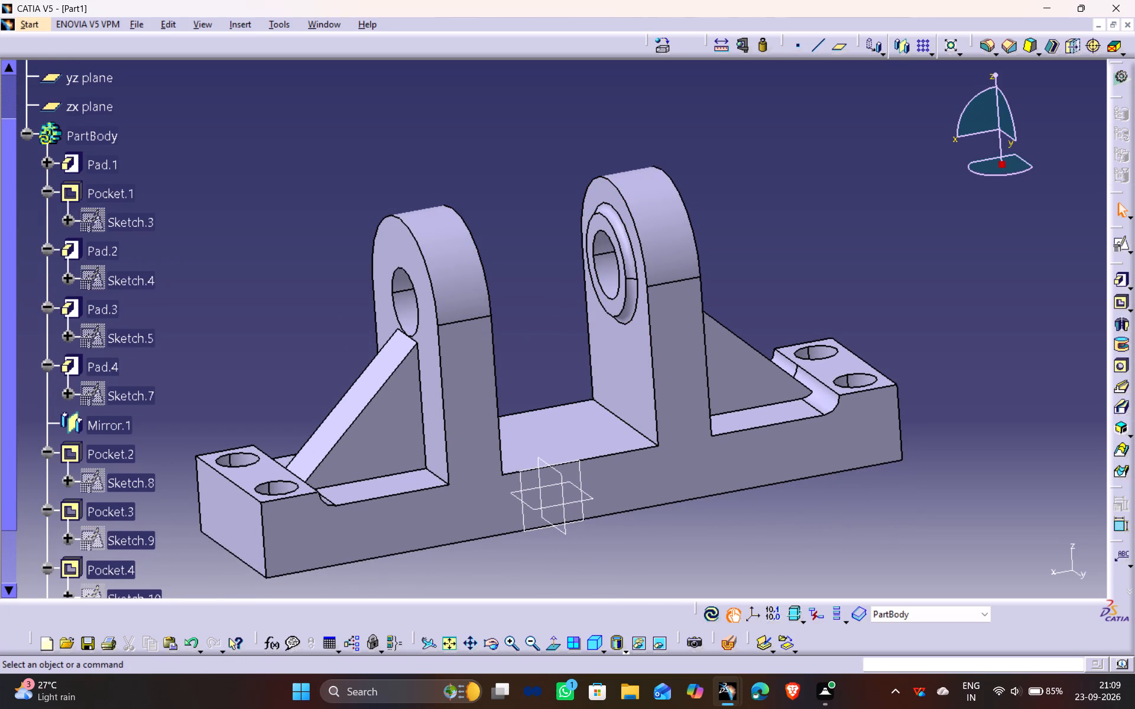
left_click(50, 191)
left_click(44, 222)
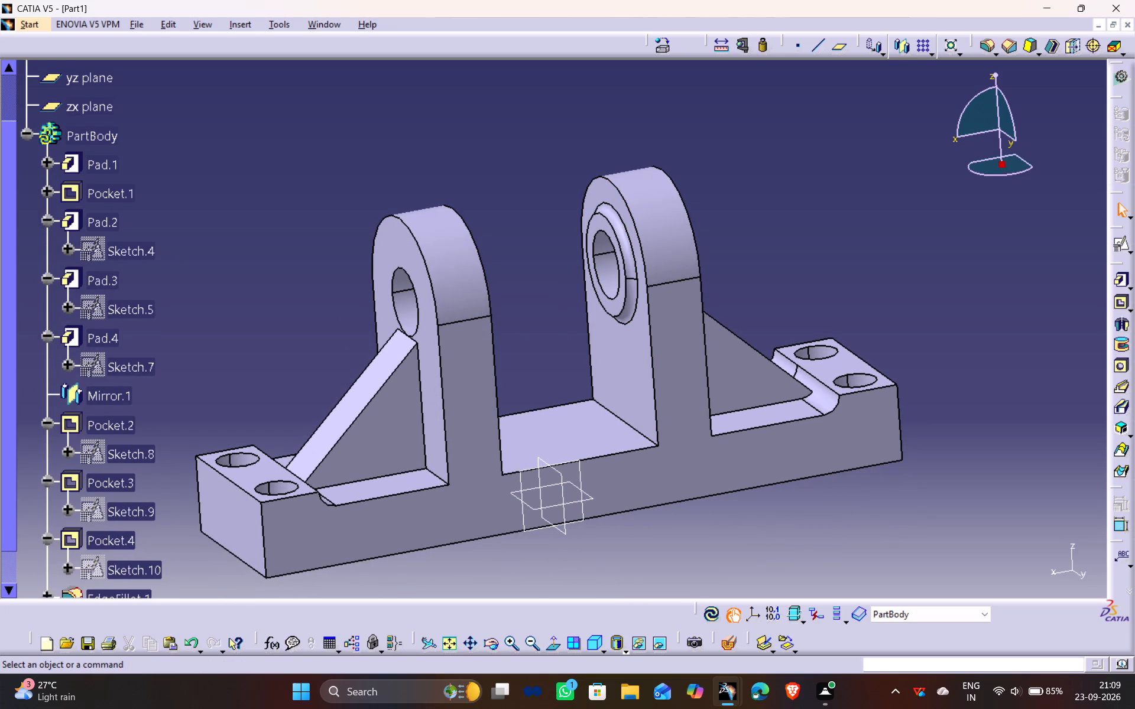
left_click(44, 248)
left_click(43, 285)
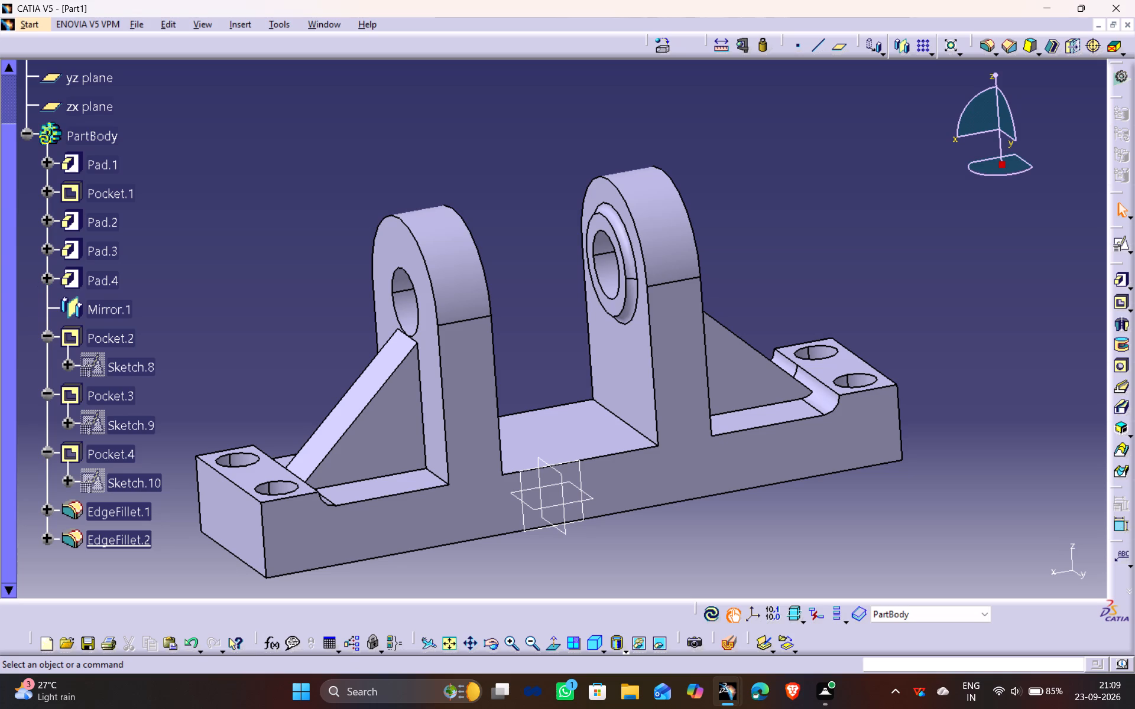
left_click(48, 336)
left_click(48, 365)
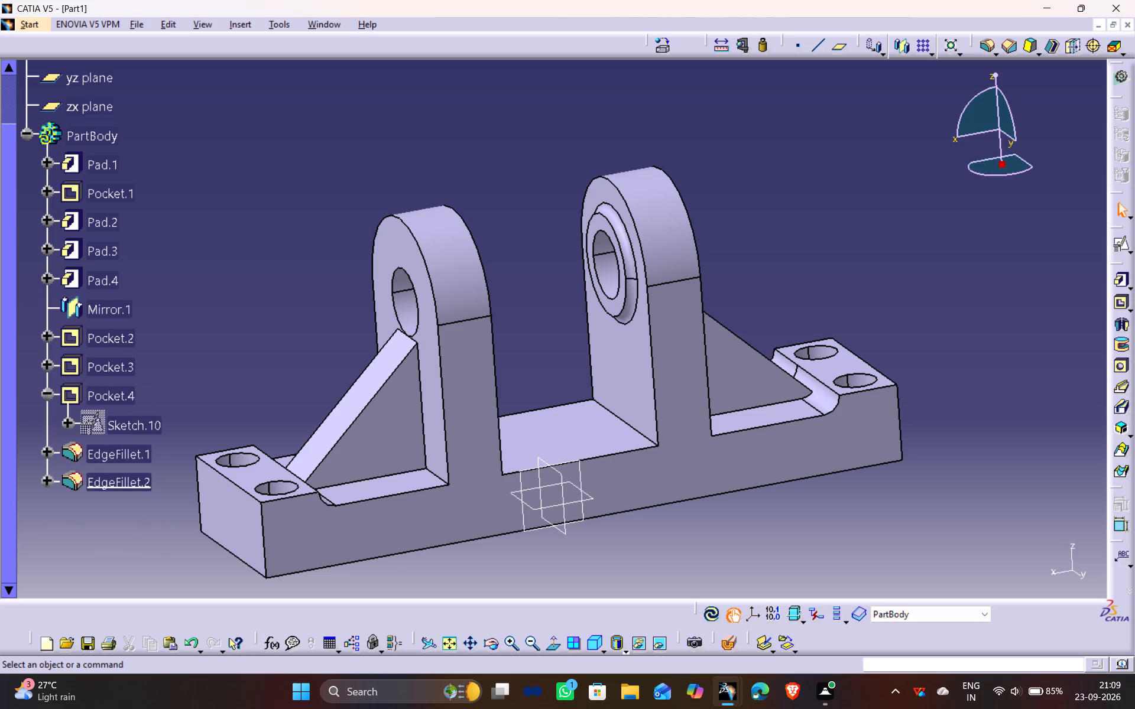
left_click(43, 394)
left_click(277, 181)
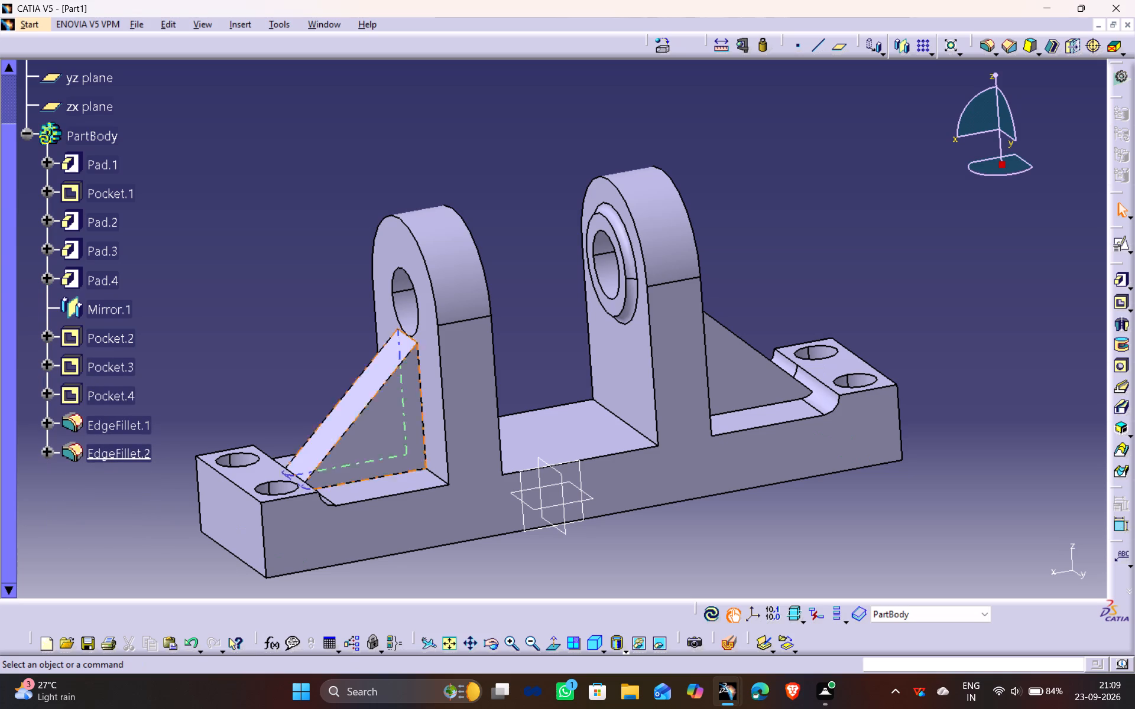
left_click(273, 203)
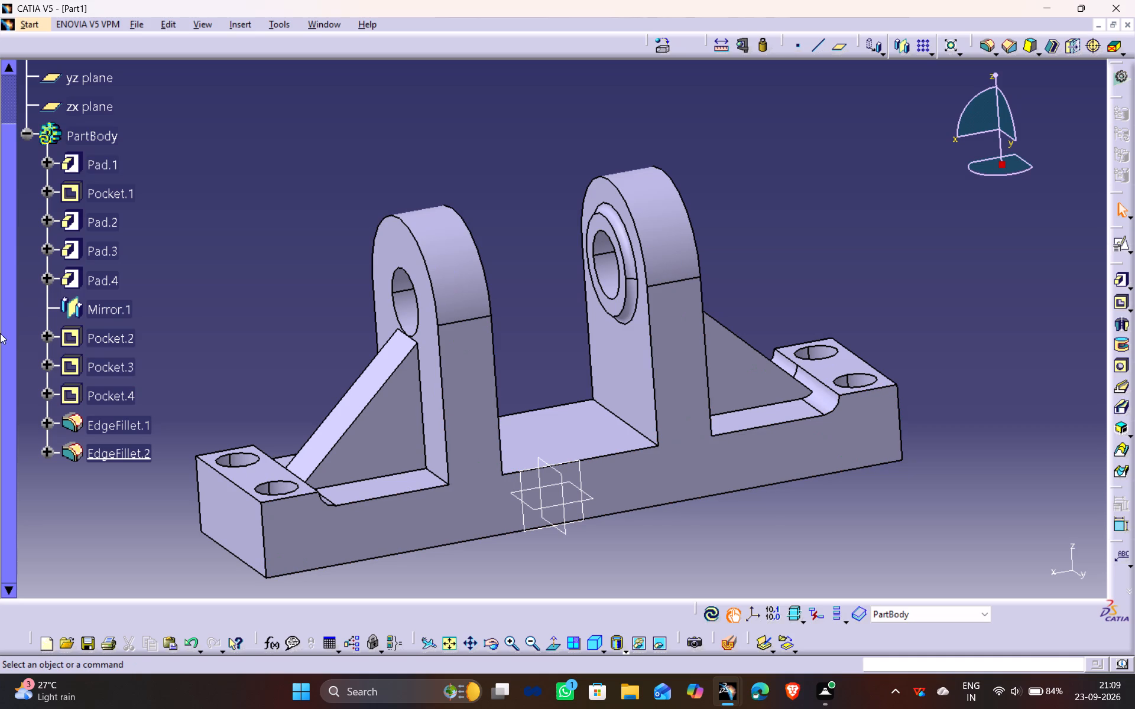
left_click(136, 300)
scroll(69, 122, "up", 2)
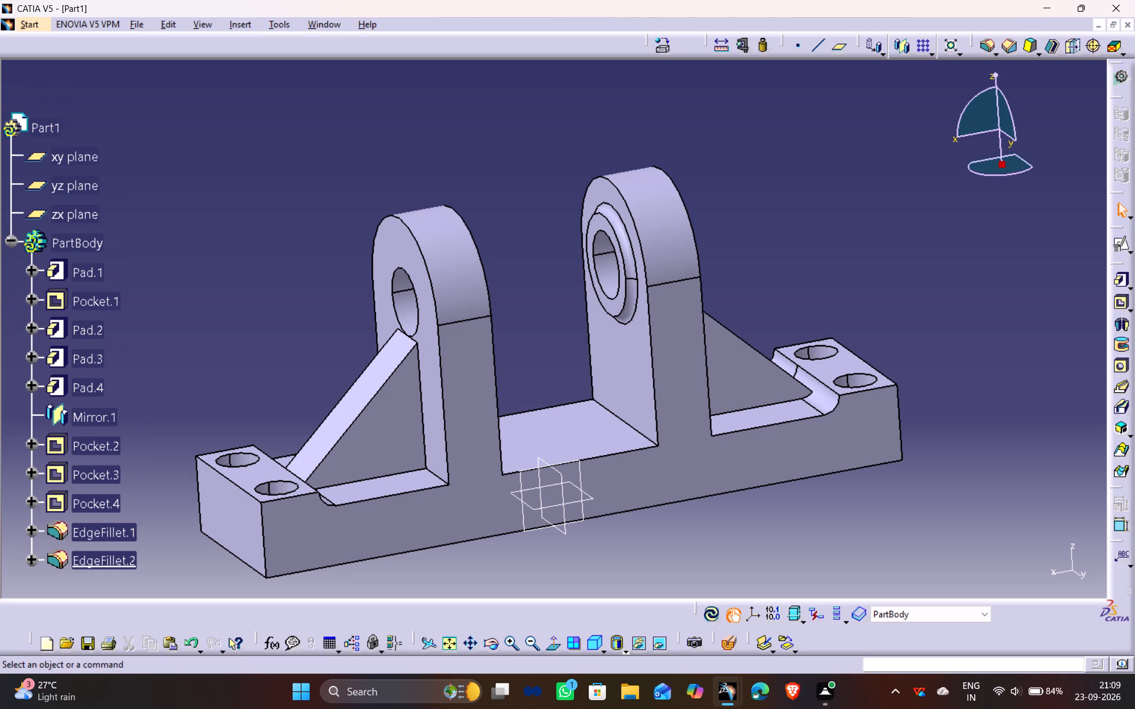
left_click(8, 240)
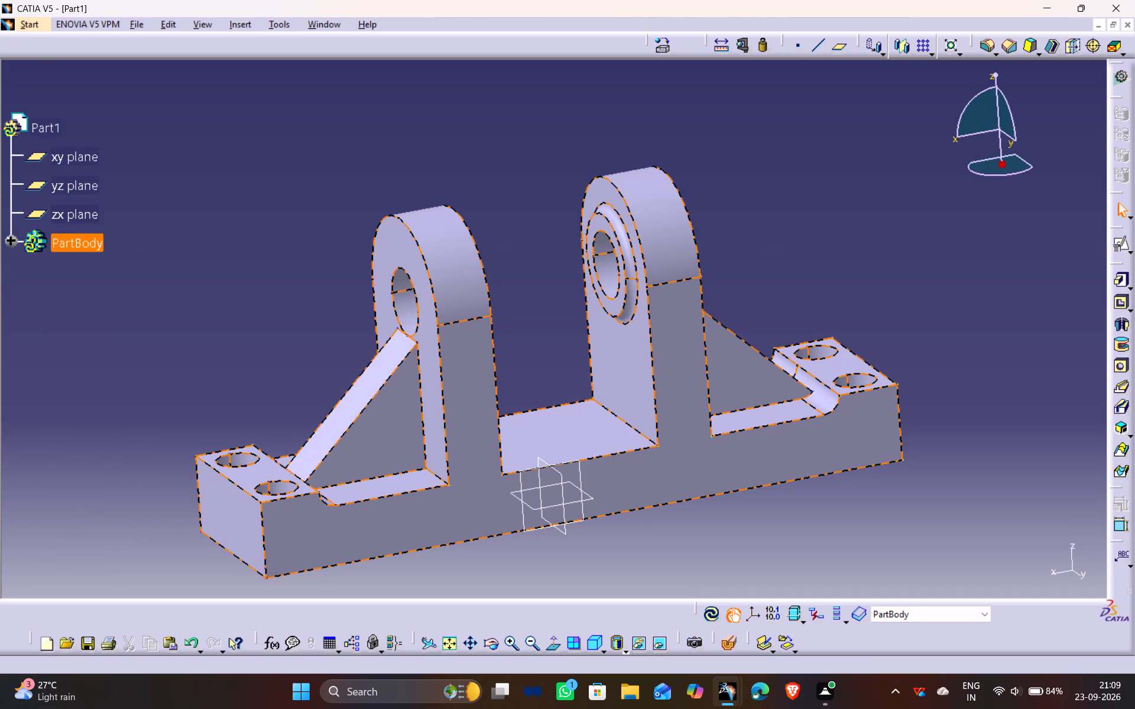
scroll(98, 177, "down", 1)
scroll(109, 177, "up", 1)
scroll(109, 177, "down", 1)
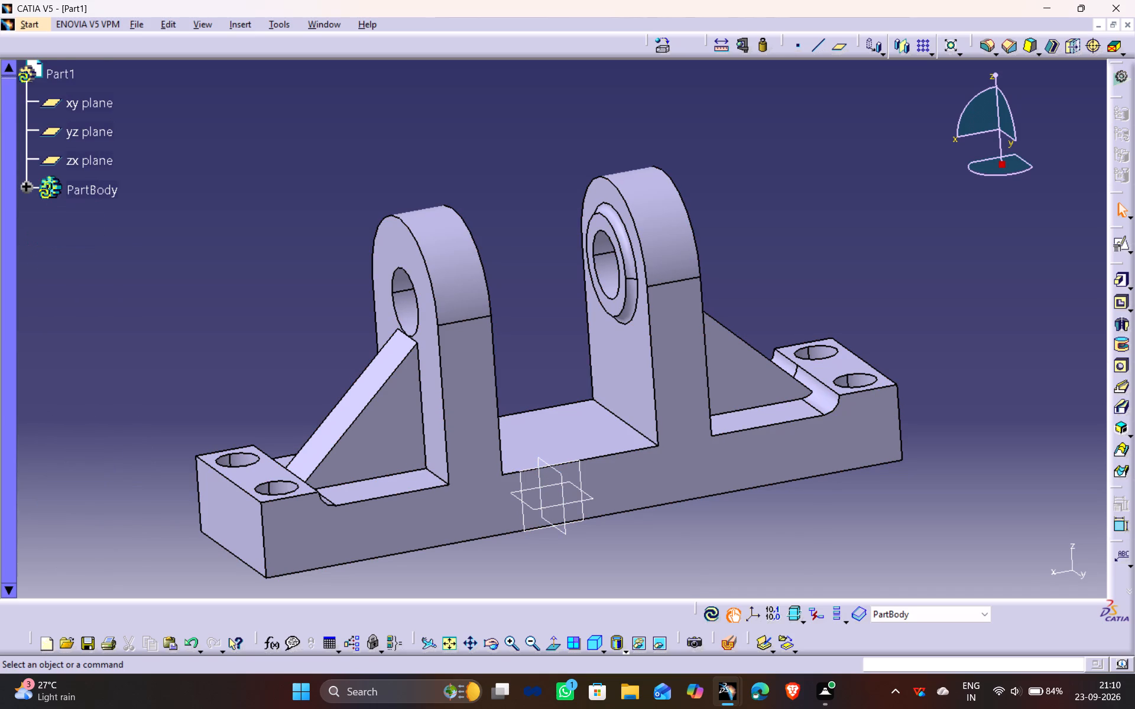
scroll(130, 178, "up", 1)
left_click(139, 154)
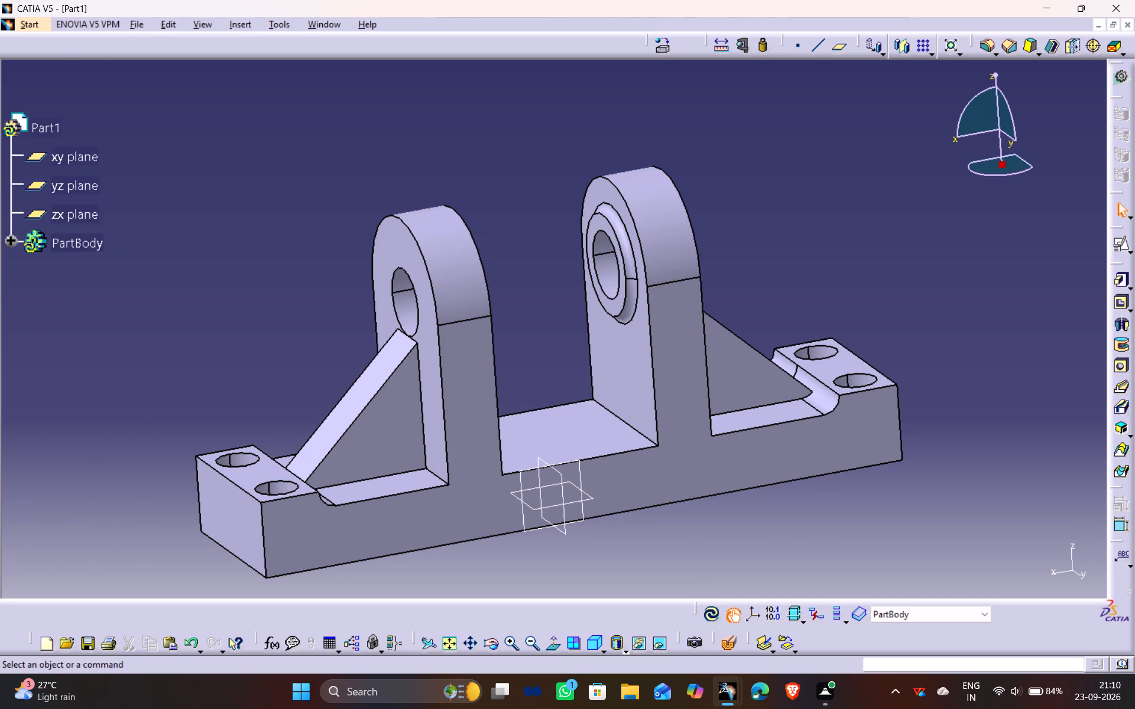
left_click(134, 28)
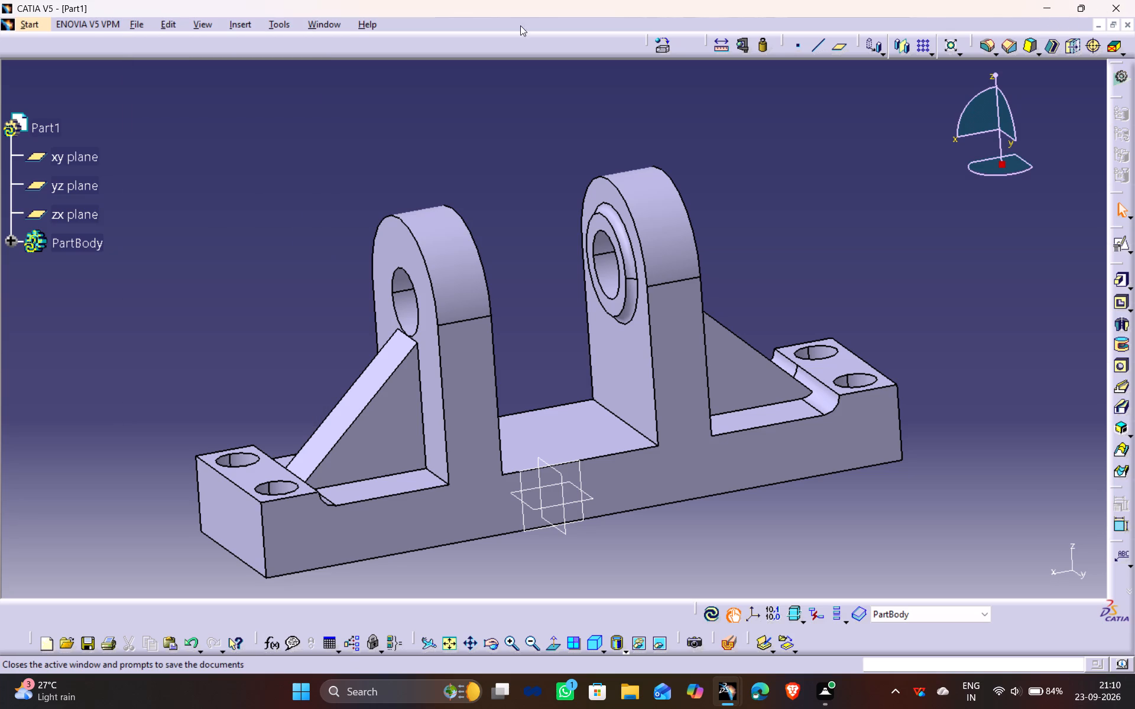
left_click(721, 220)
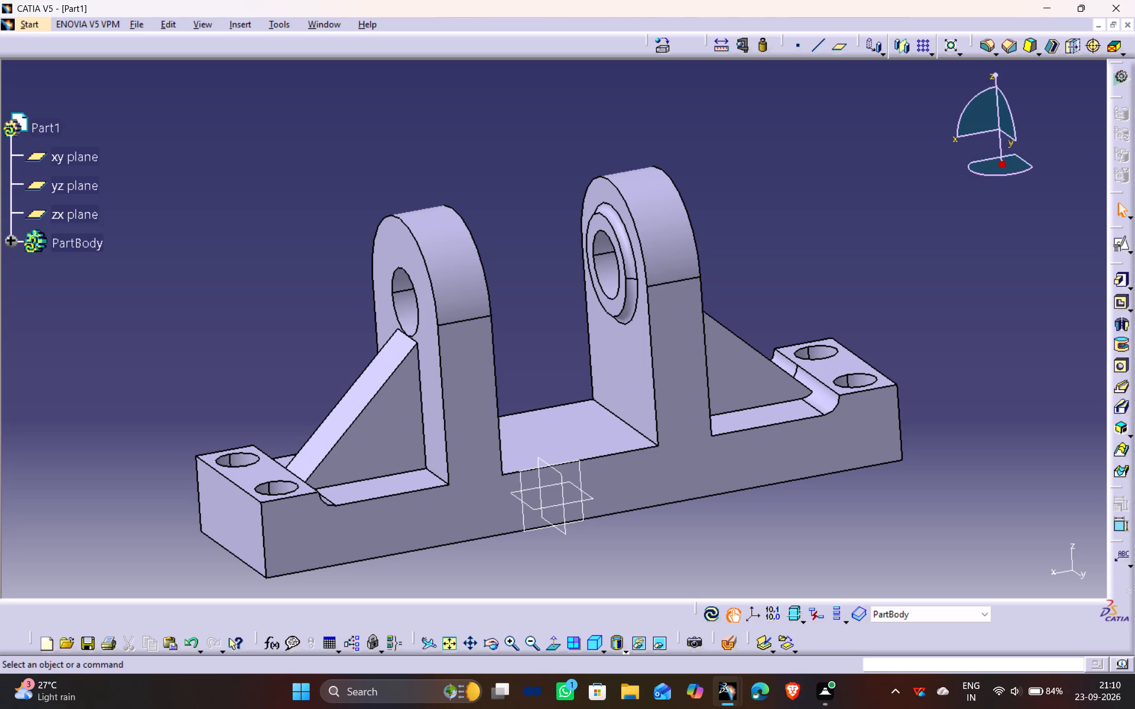
Save the part in the Documents folder as a CATPart named A14-P1.
key("ctrl+s")
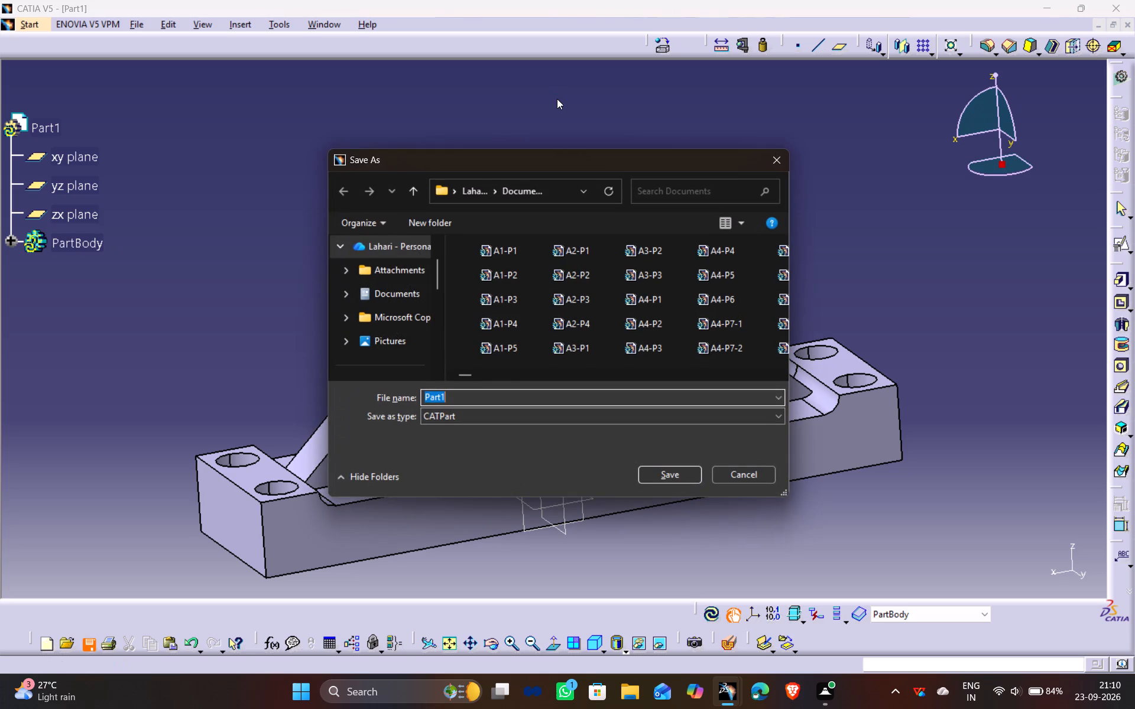
key("shift+a")
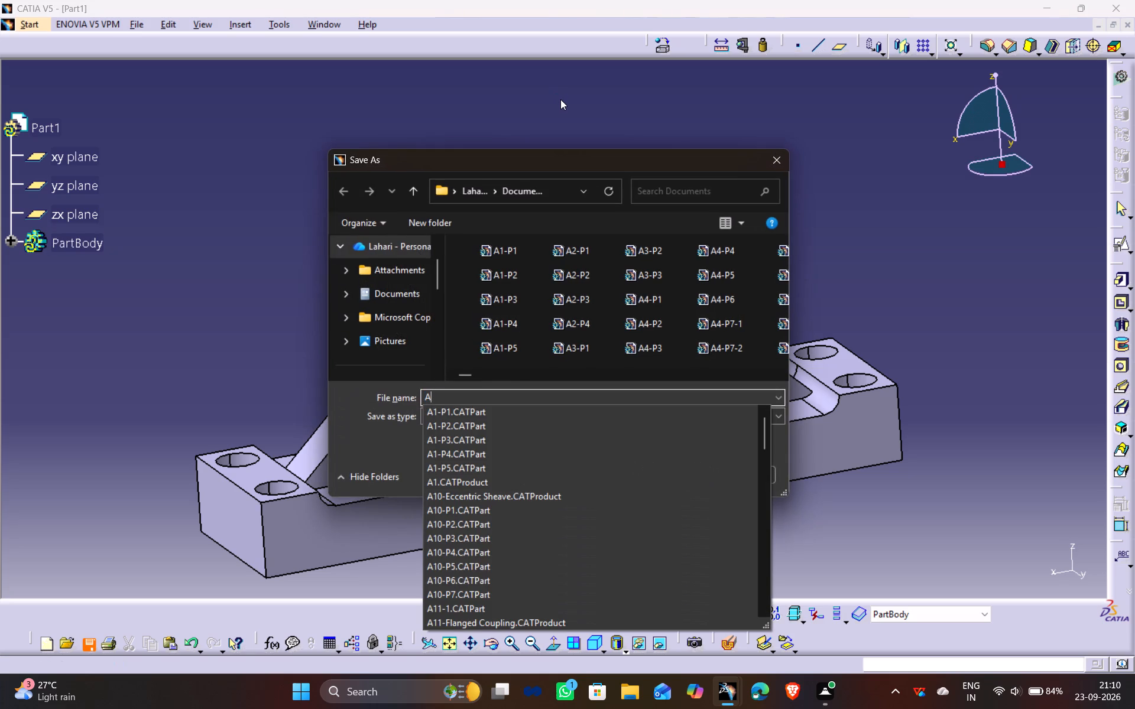
key("1")
left_click(561, 102)
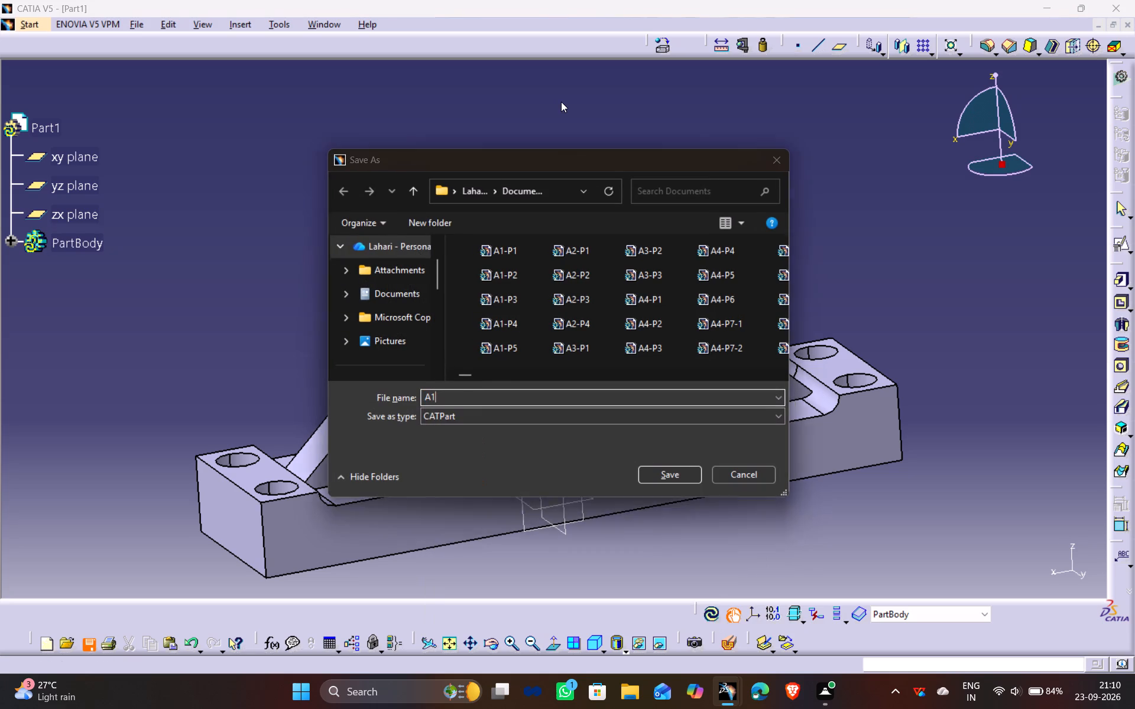
left_click(449, 394)
key("BackSpace")
key("1")
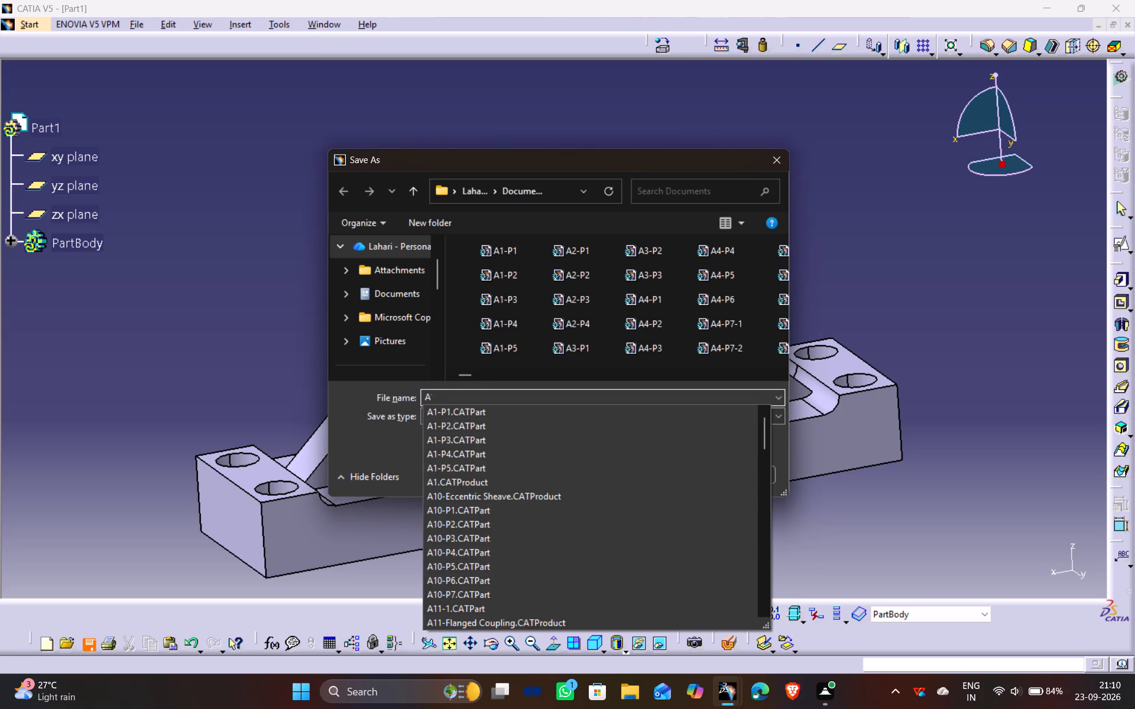
scroll(423, 469, "down", 6)
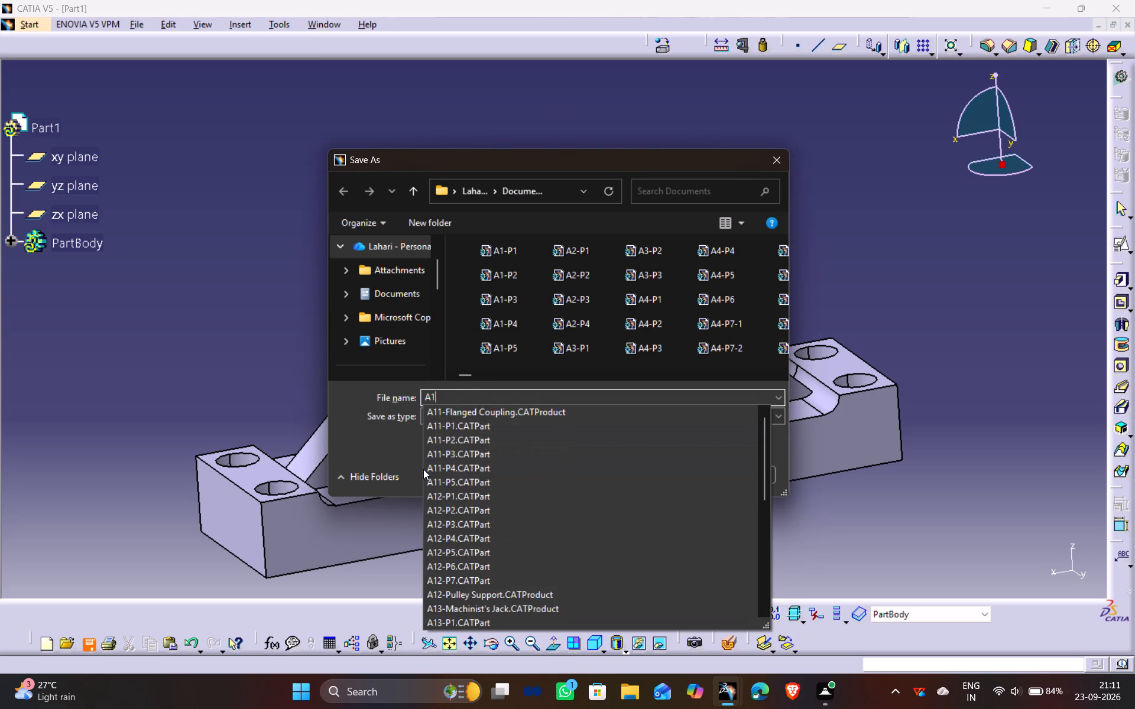
scroll(423, 469, "down", 15)
scroll(423, 469, "down", 11)
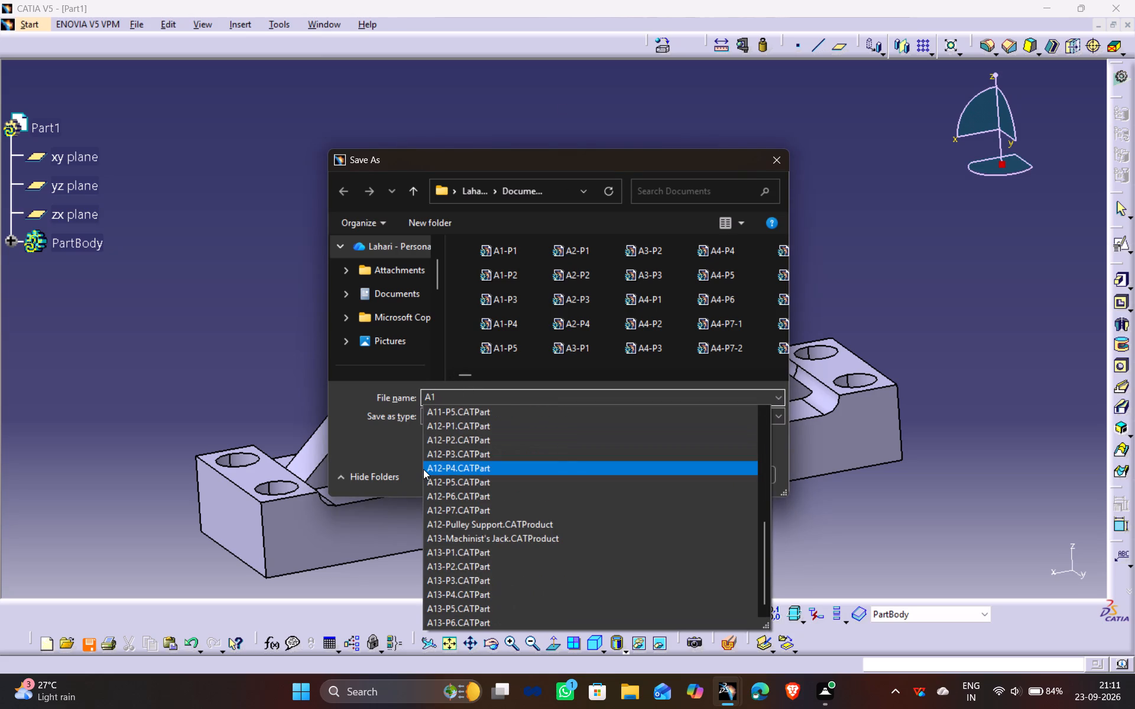
left_click(442, 388)
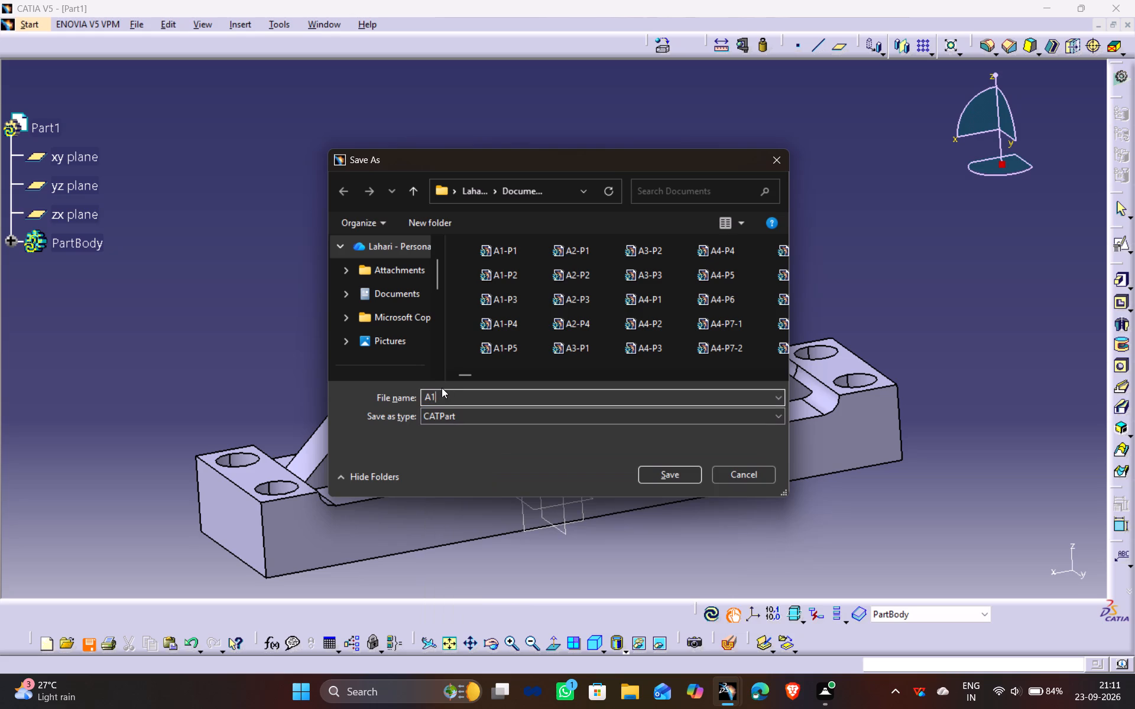
key("4")
key("minus")
key("shift+p")
key("1")
key("Return")
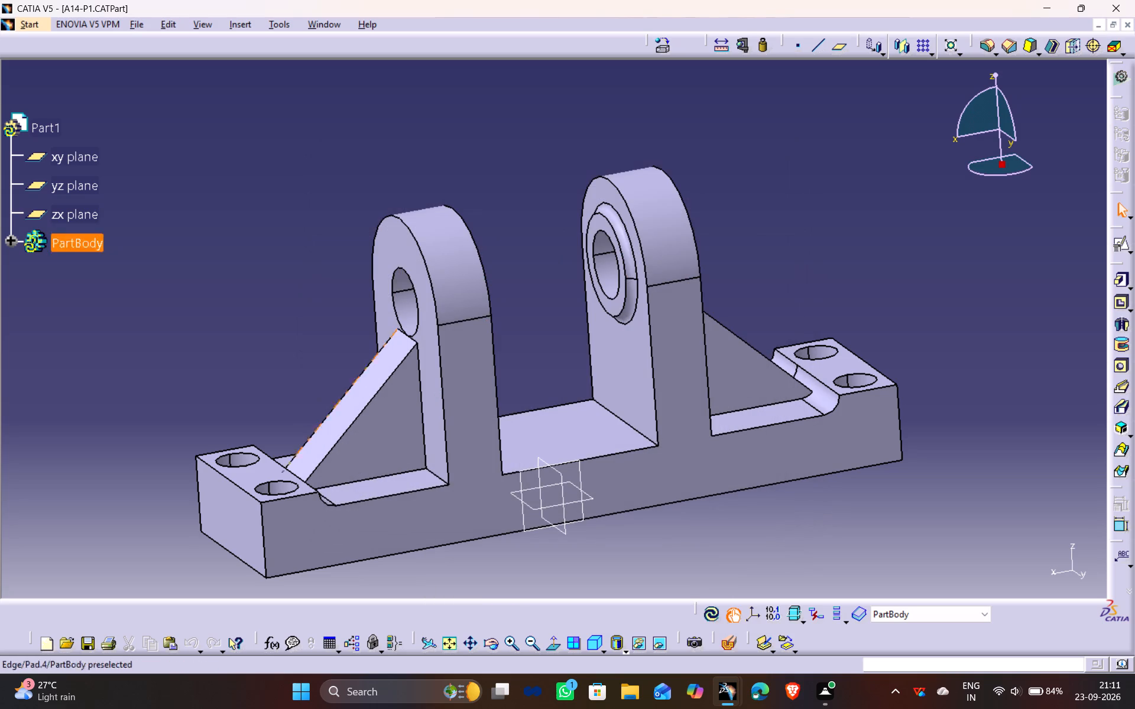
Create a new part in Part Design, keeping the proposed name and hybrid design enabled.
left_click(35, 27)
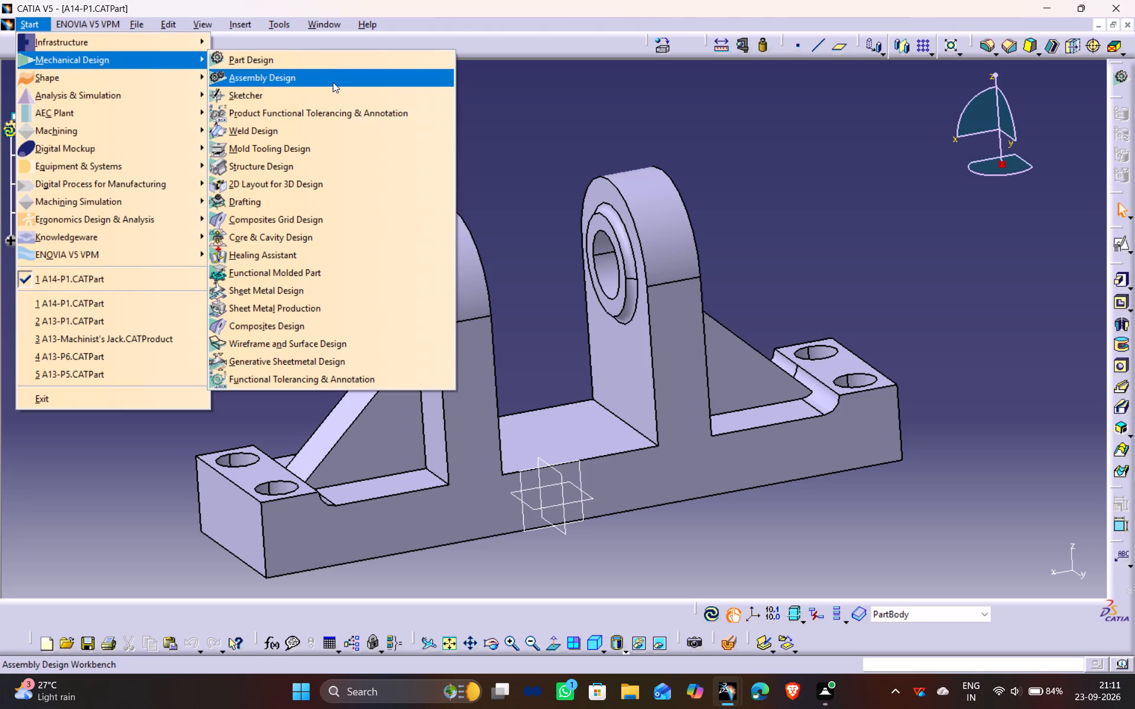
left_click(327, 59)
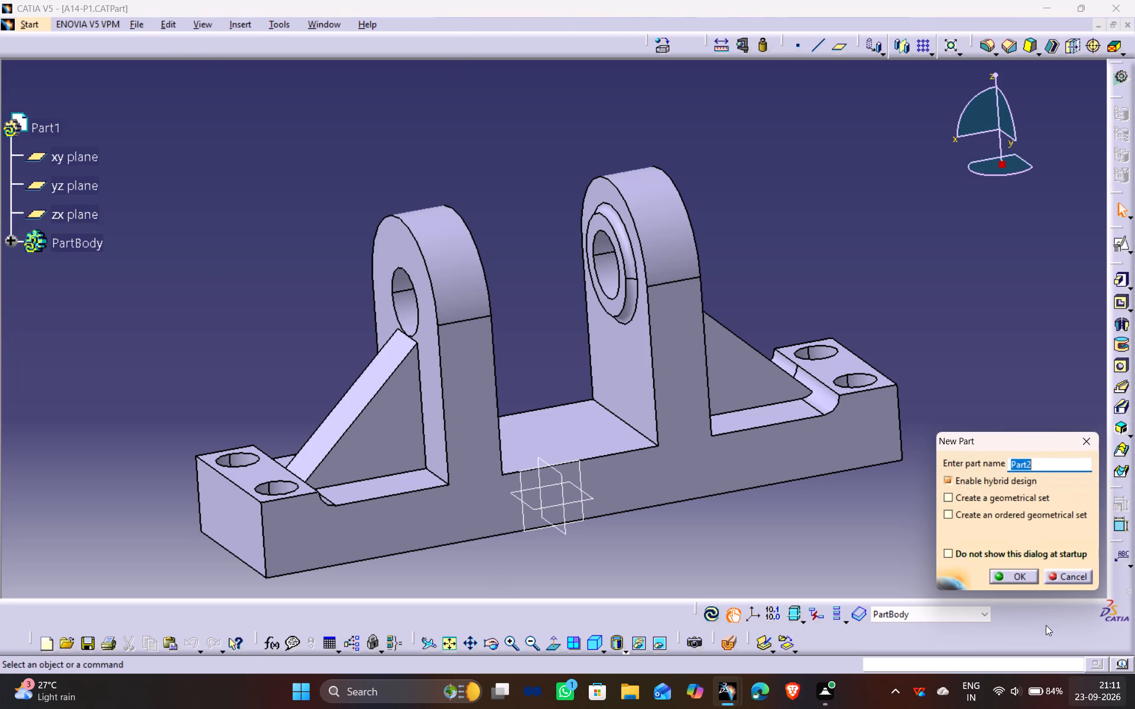
key("Return")
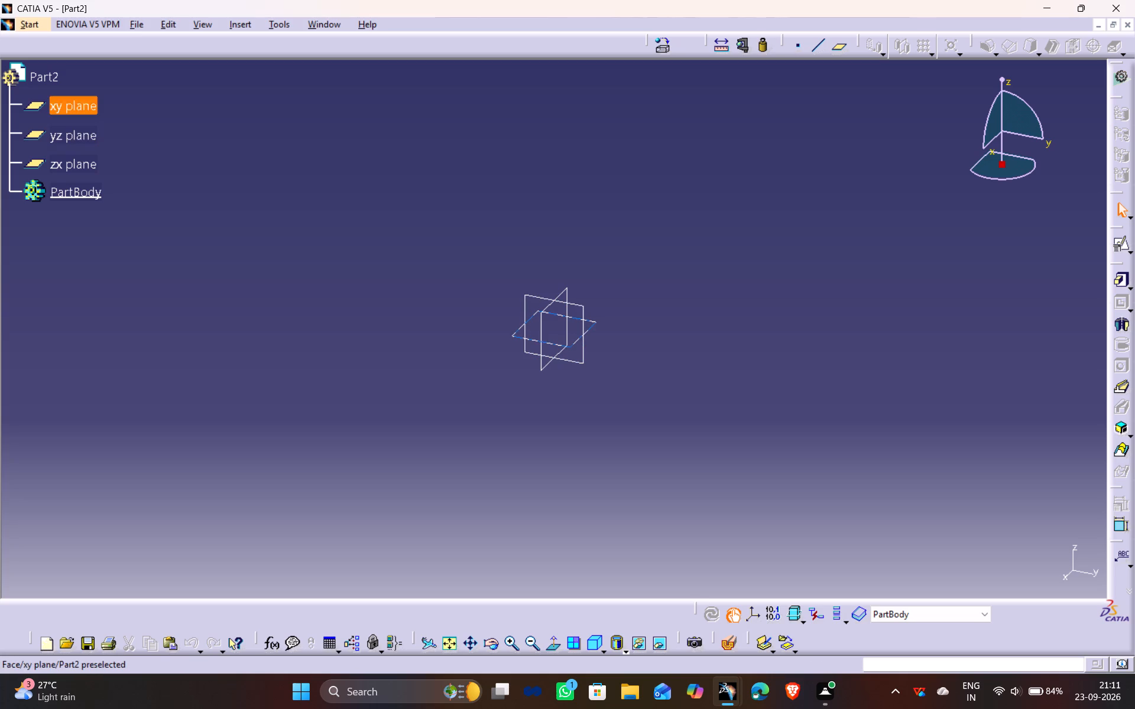
Open a positioned sketch on the zx plane with implicit origin and orientation.
left_click(541, 332)
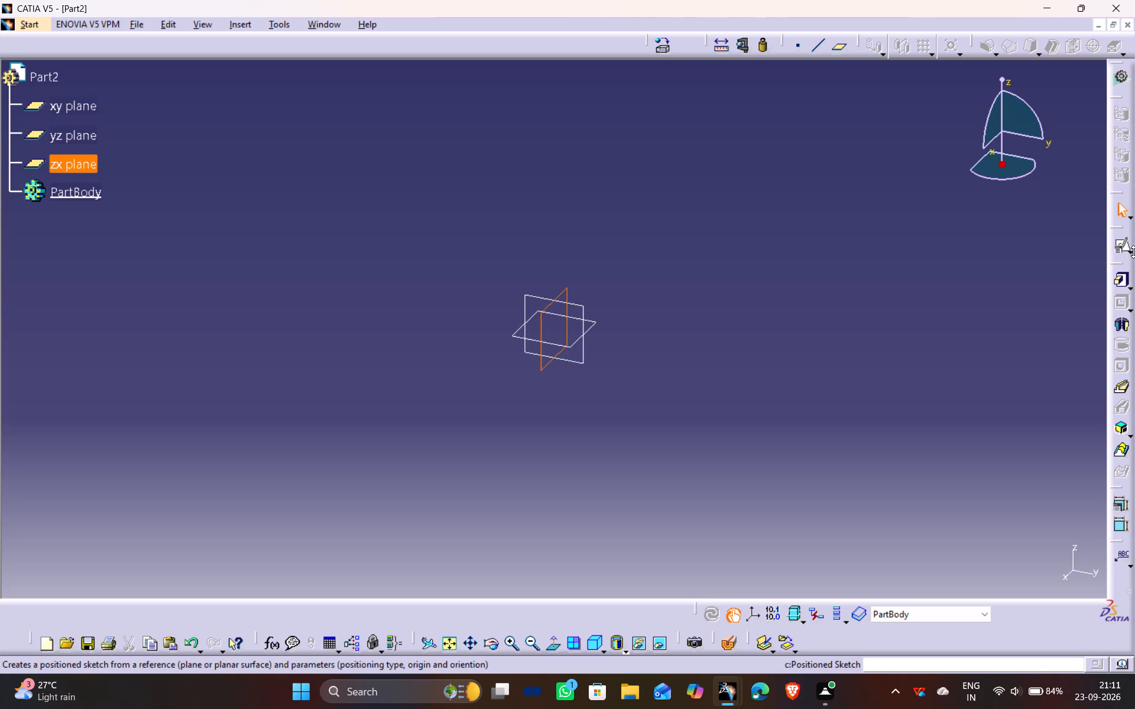
left_click(1125, 249)
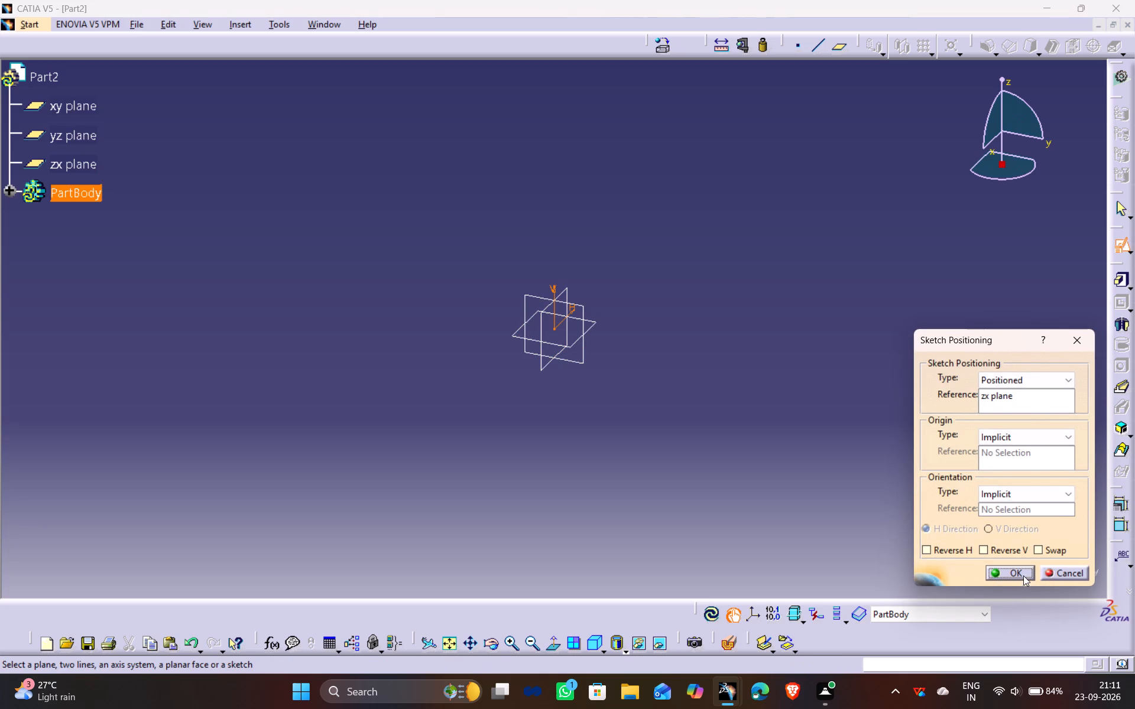
left_click(1022, 577)
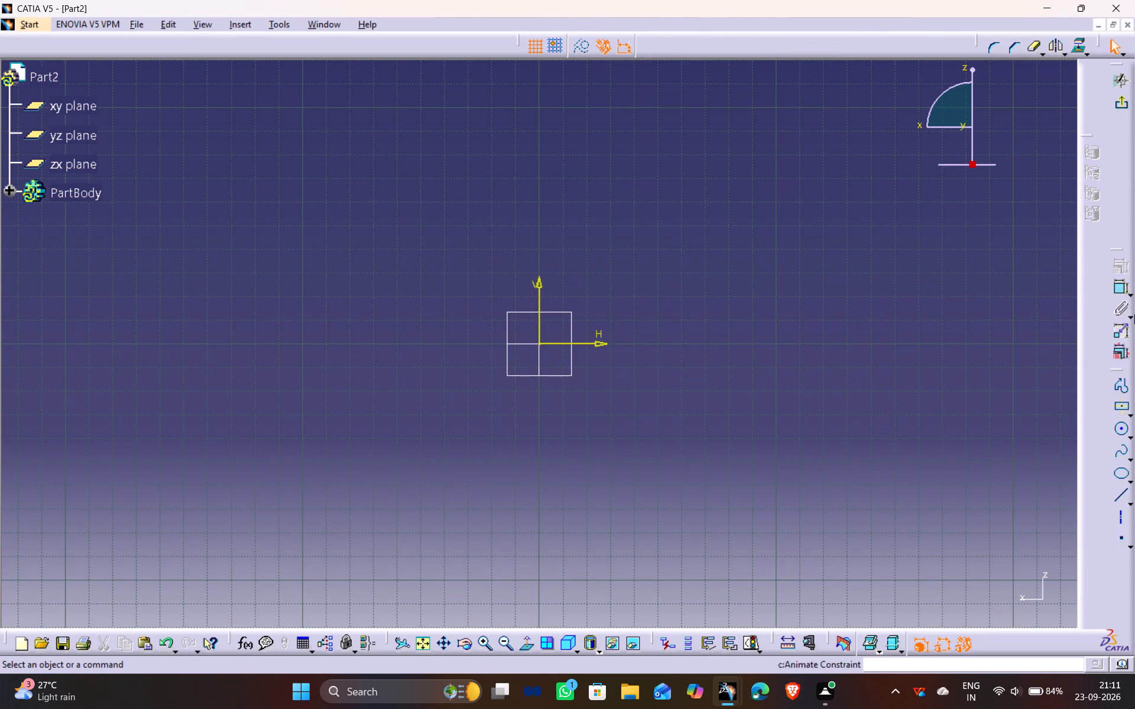
Start an open stepped profile at about H -25 on the H axis, stepping inward at V 19.5 and reaching V 43.
left_click(1124, 385)
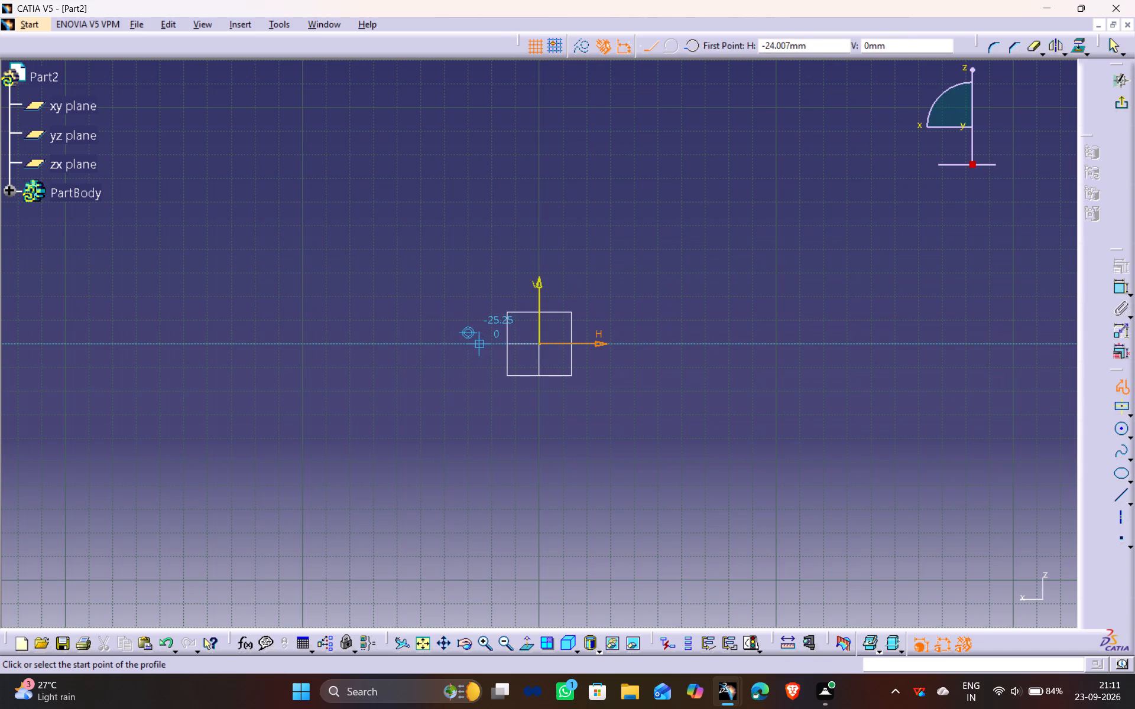
left_click(479, 341)
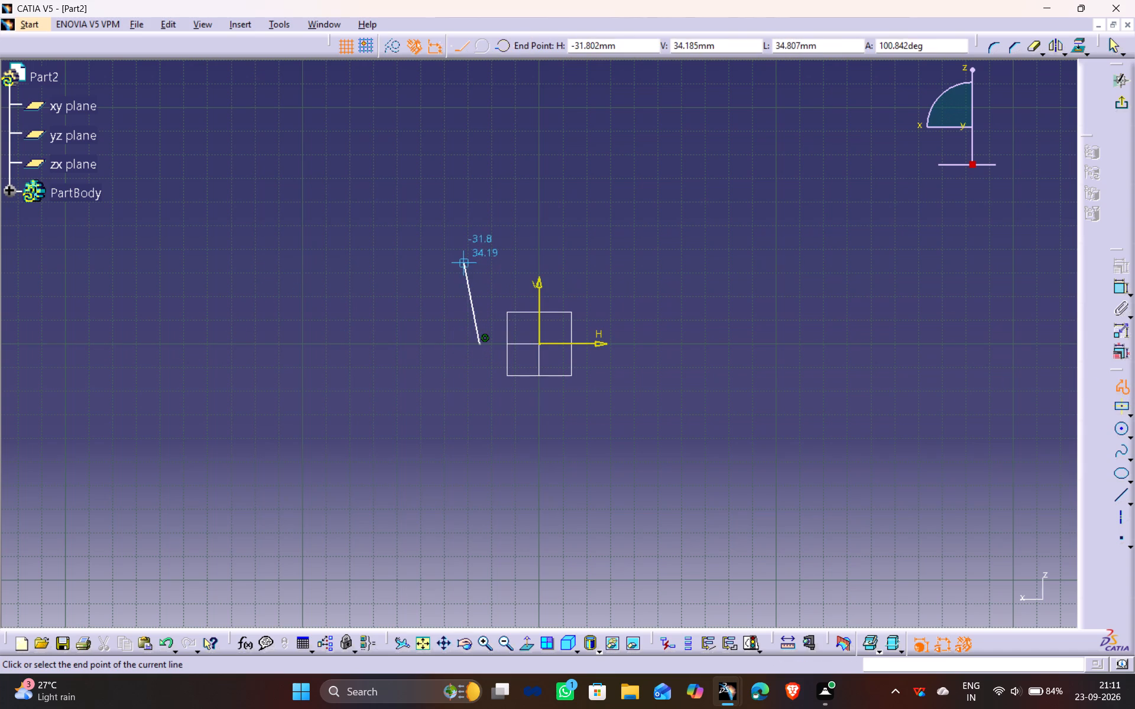
left_click(482, 296)
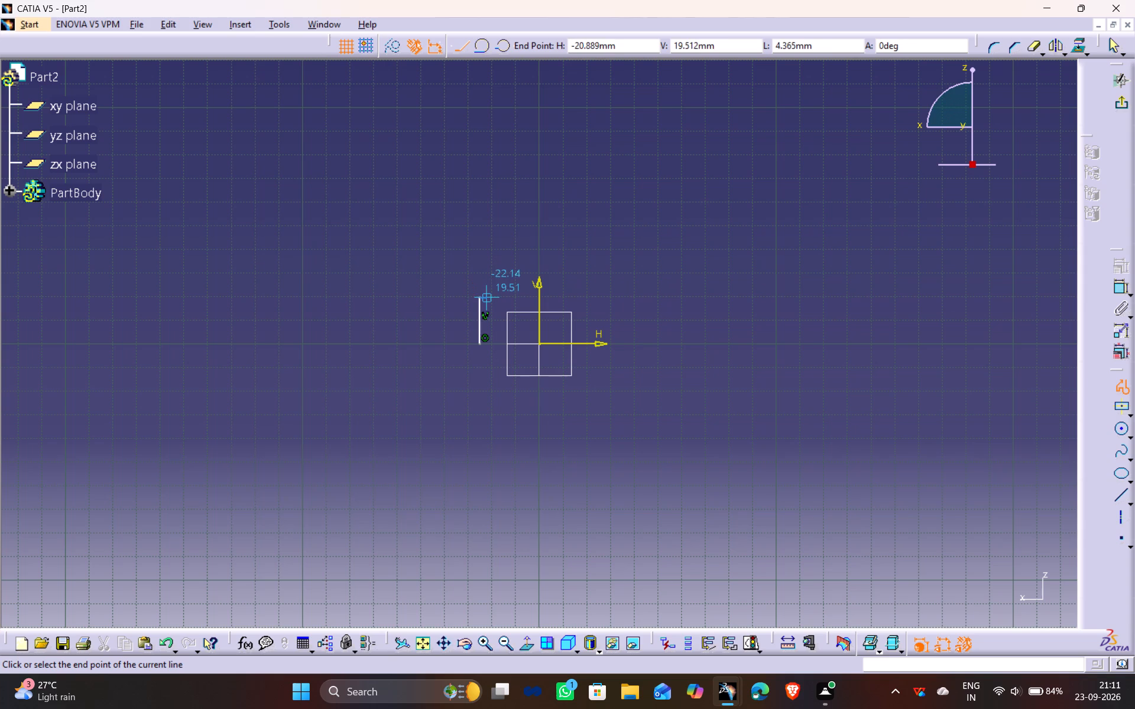
left_click(497, 295)
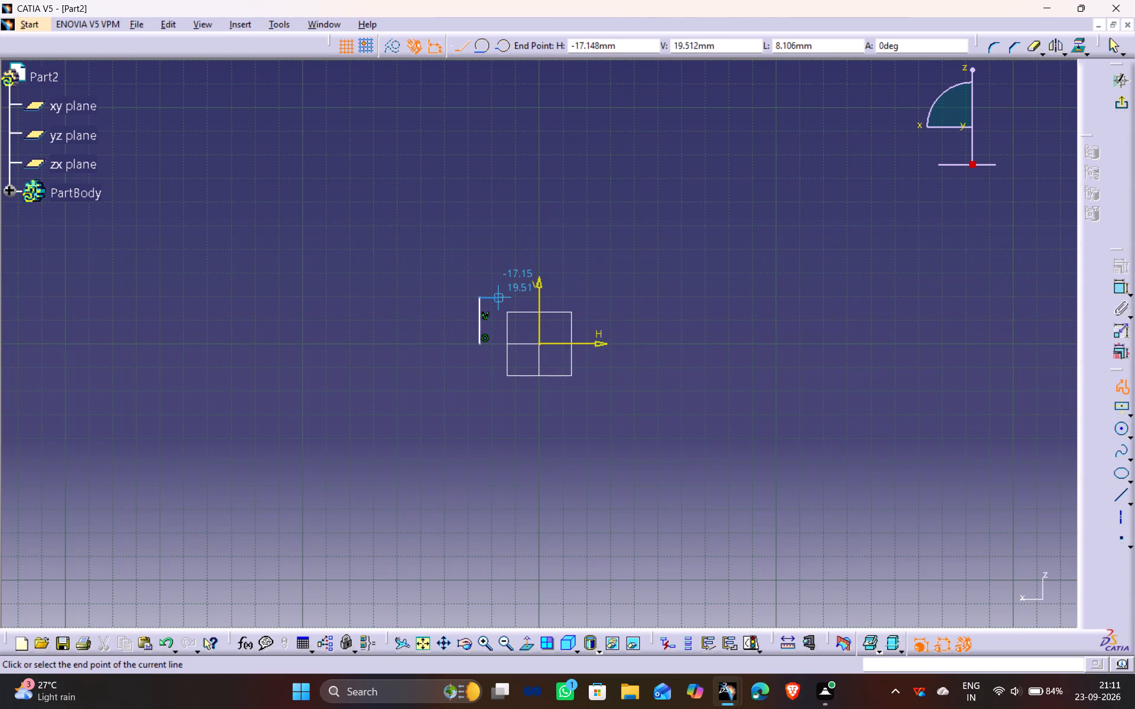
left_click(498, 242)
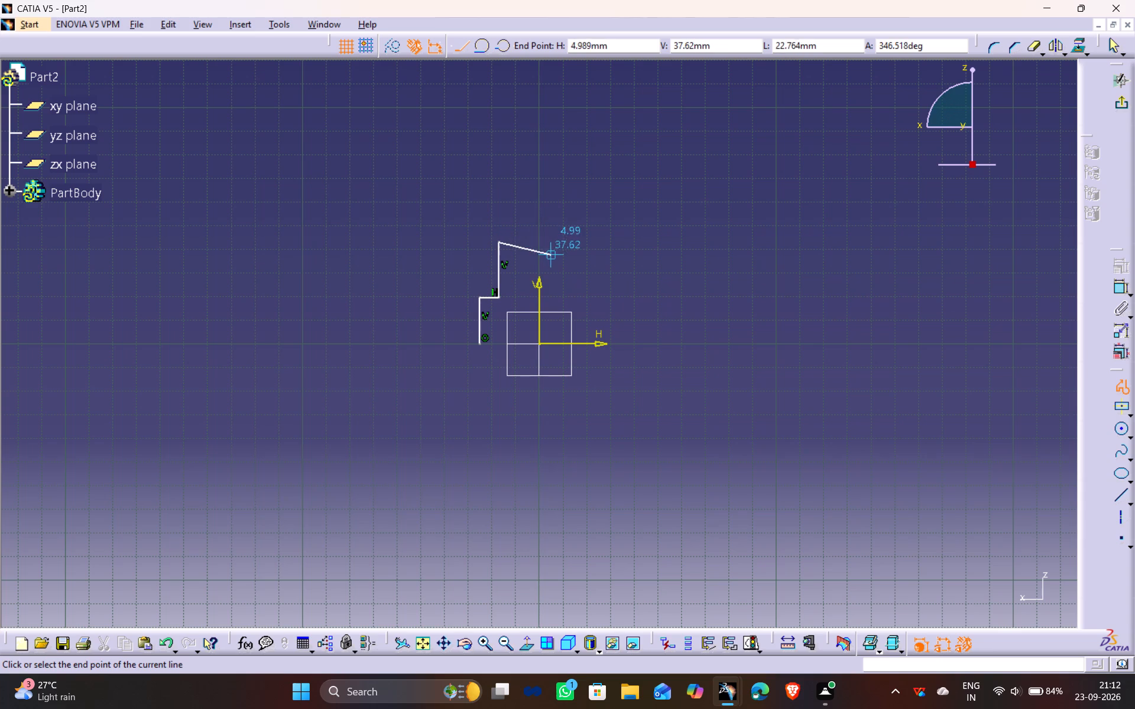
left_click(524, 244)
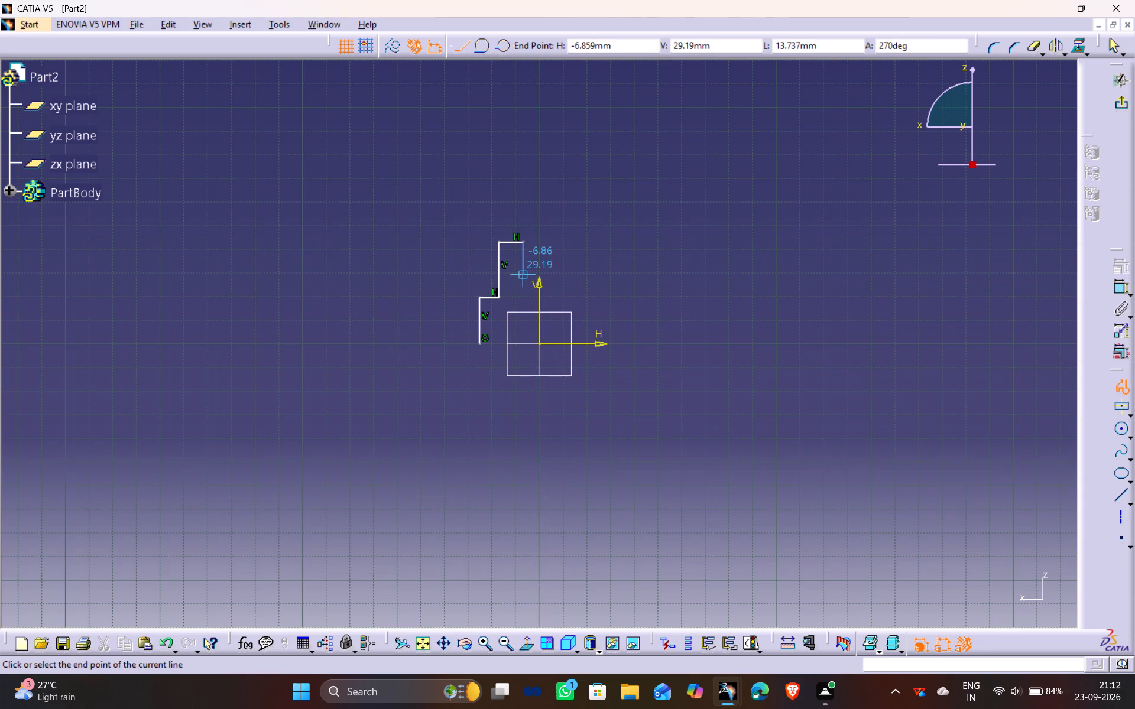
left_click(556, 239)
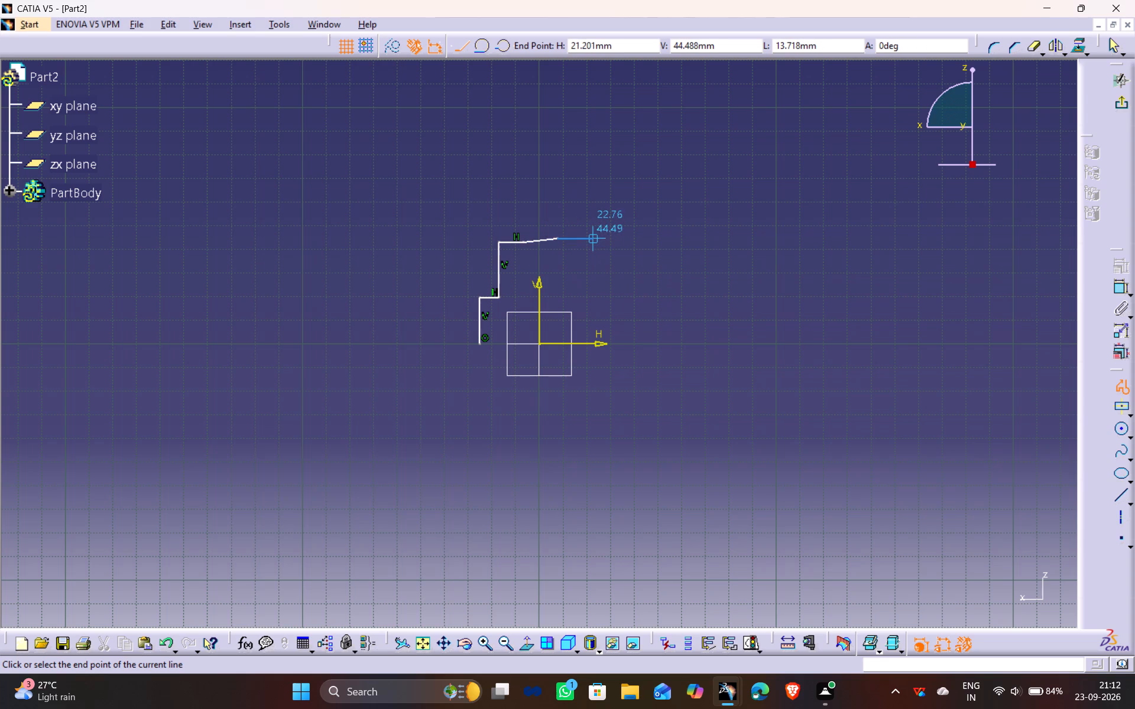
key("ctrl+z")
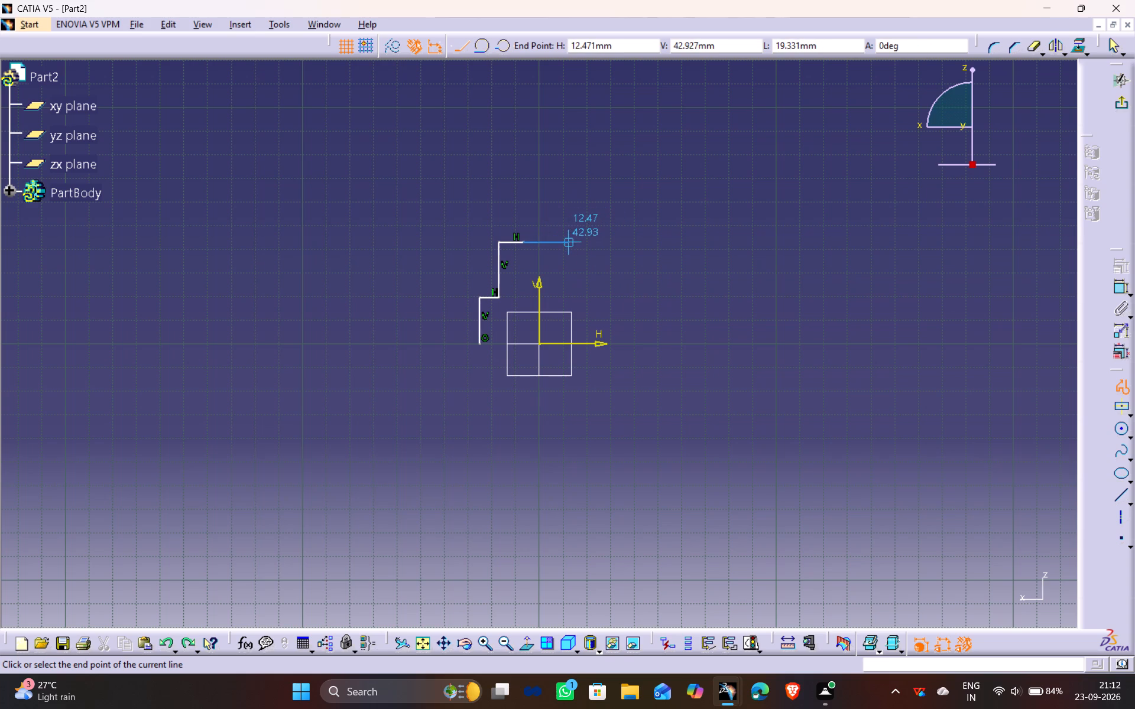
Complete the profile along the top to about H 24, down to V 19.5, outward to H 30.5 and down to the H axis.
left_click(569, 242)
left_click(596, 239)
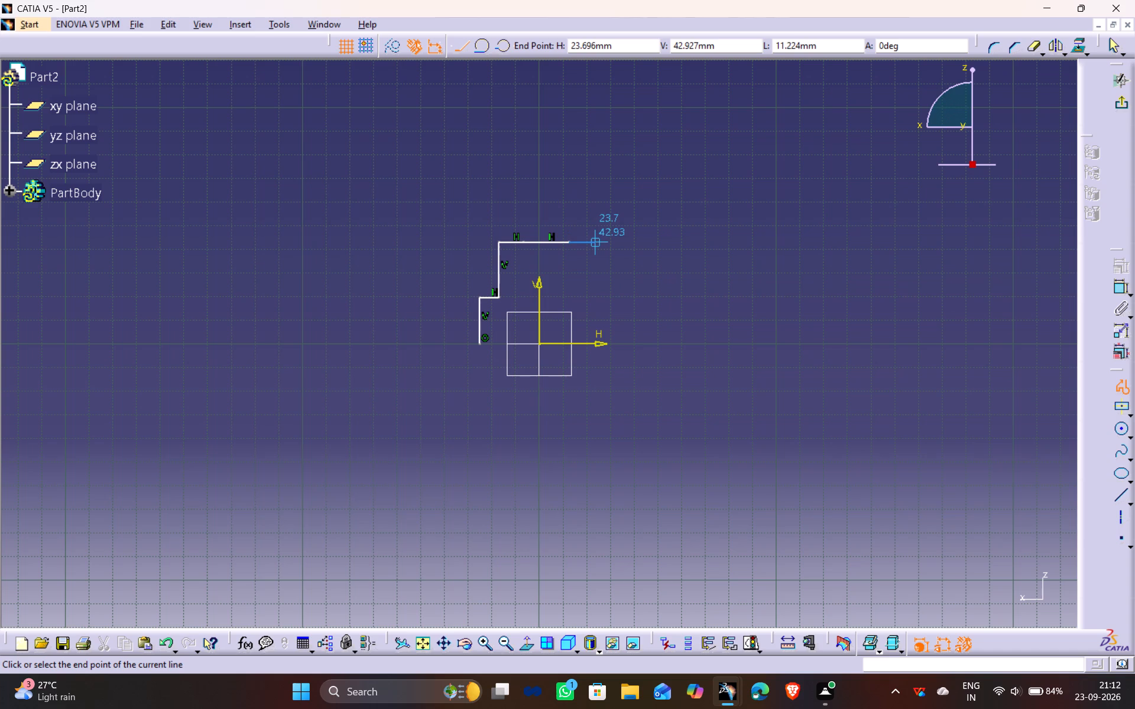
left_click(596, 296)
left_click(614, 295)
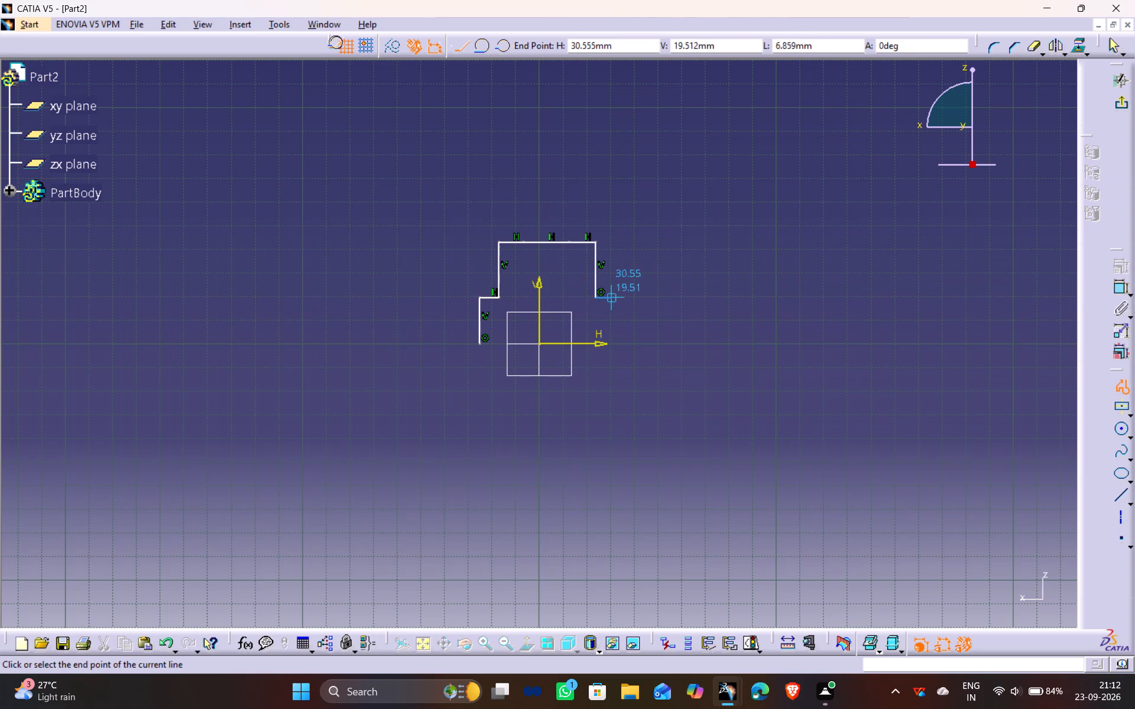
left_click(614, 343)
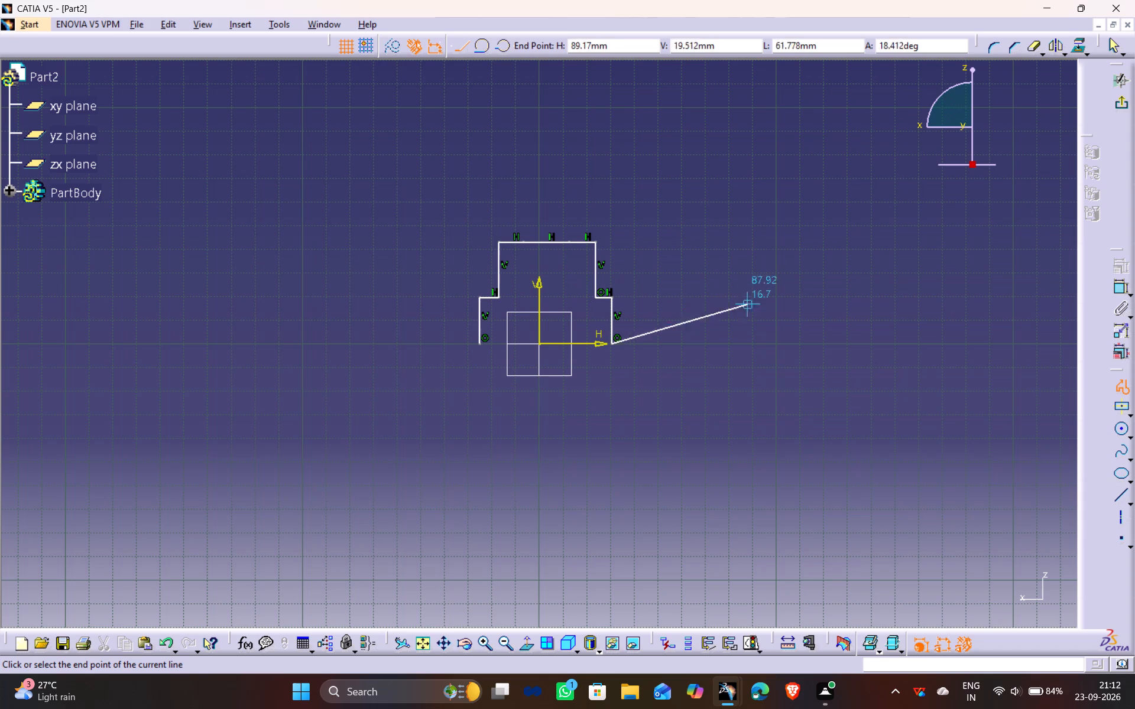
key("Escape")
key("Escape")
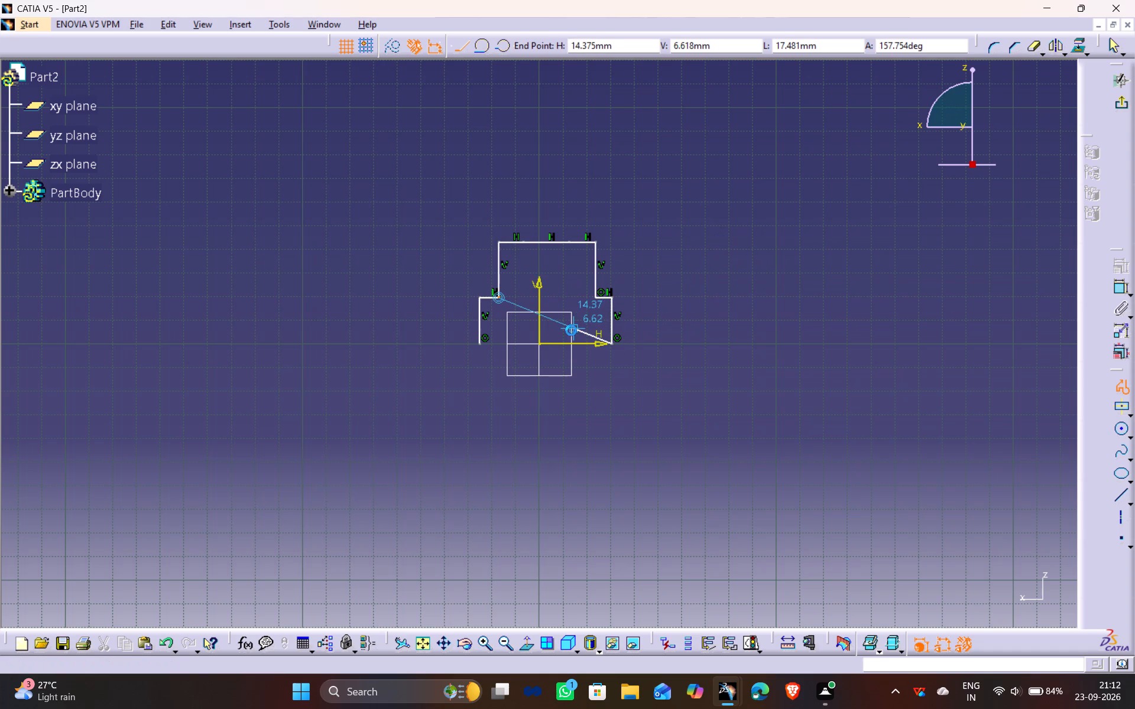
Make the profile's two outer lower vertical lines symmetric about the V axis.
middle_click_drag(639, 452, 612, 350, "ctrl")
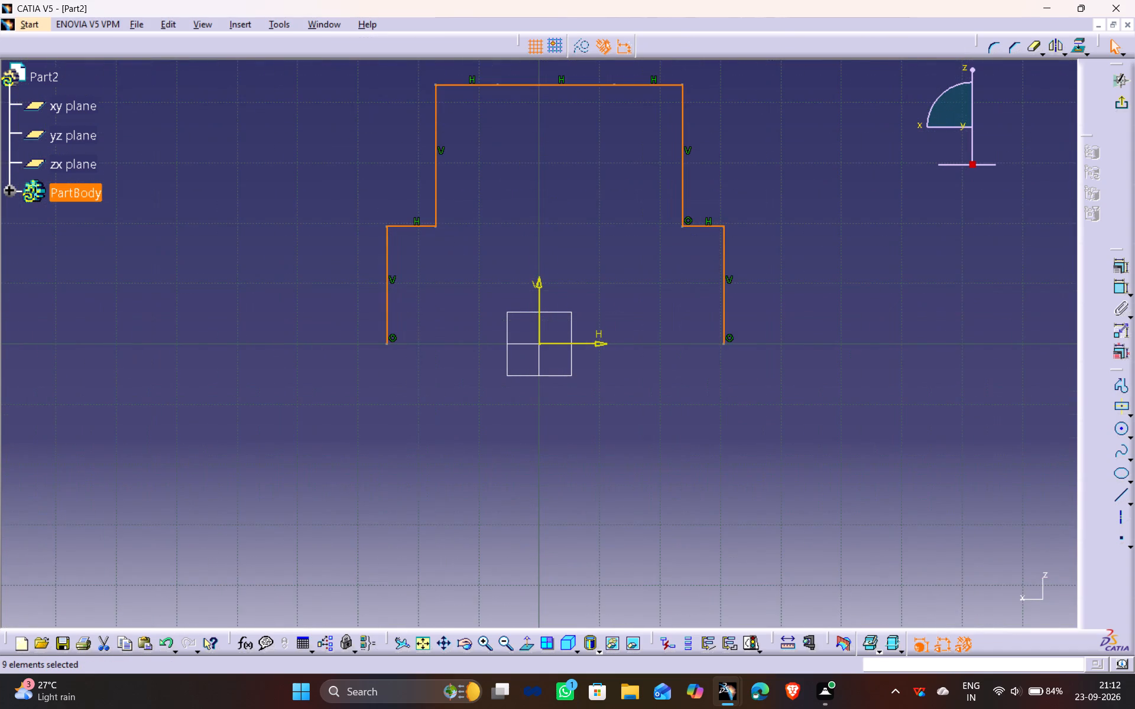
middle_click_drag(624, 182, 573, 293)
left_click(571, 294)
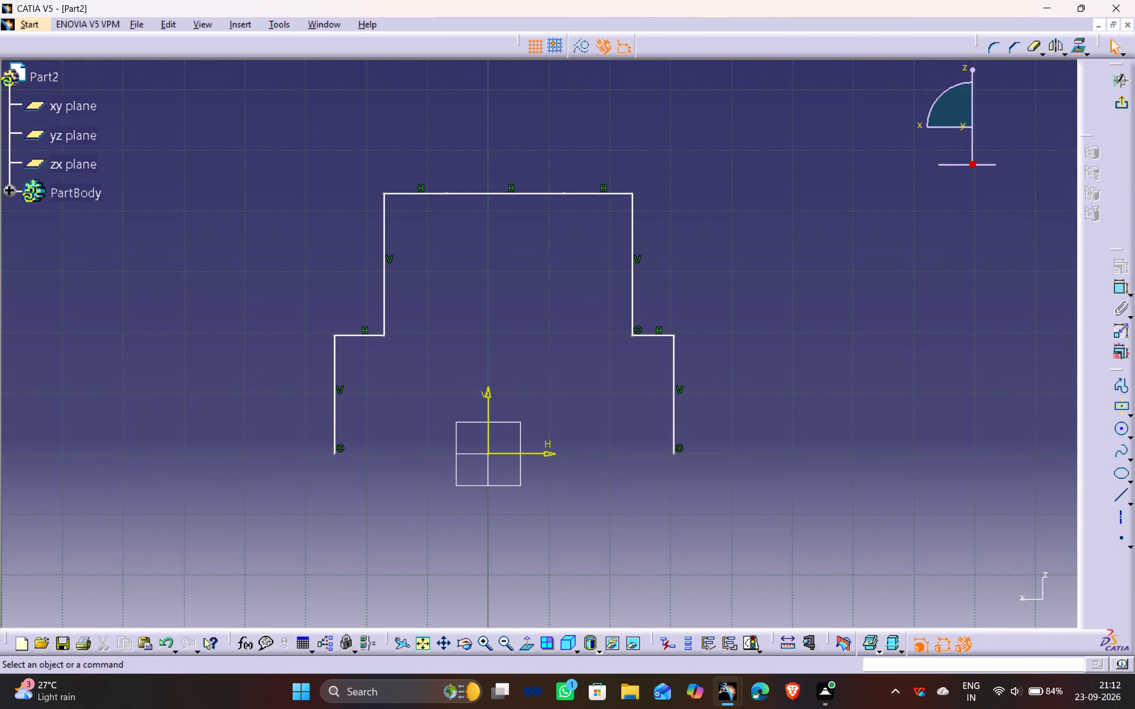
left_click(334, 411)
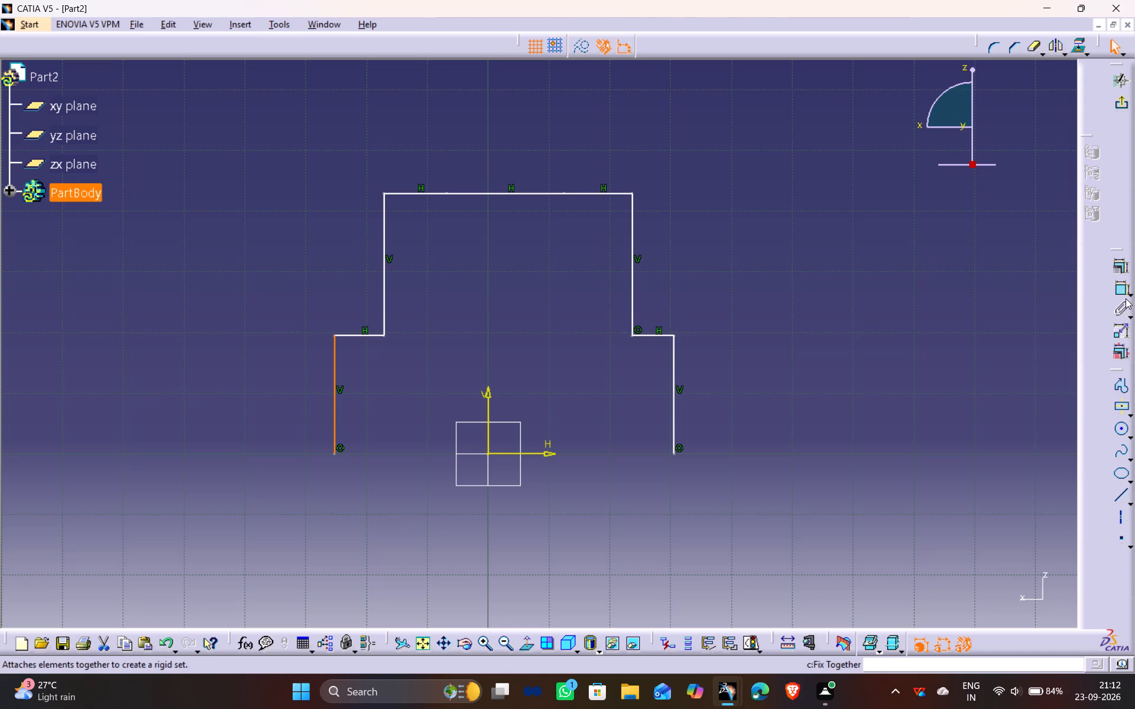
left_click(1119, 300, "ctrl")
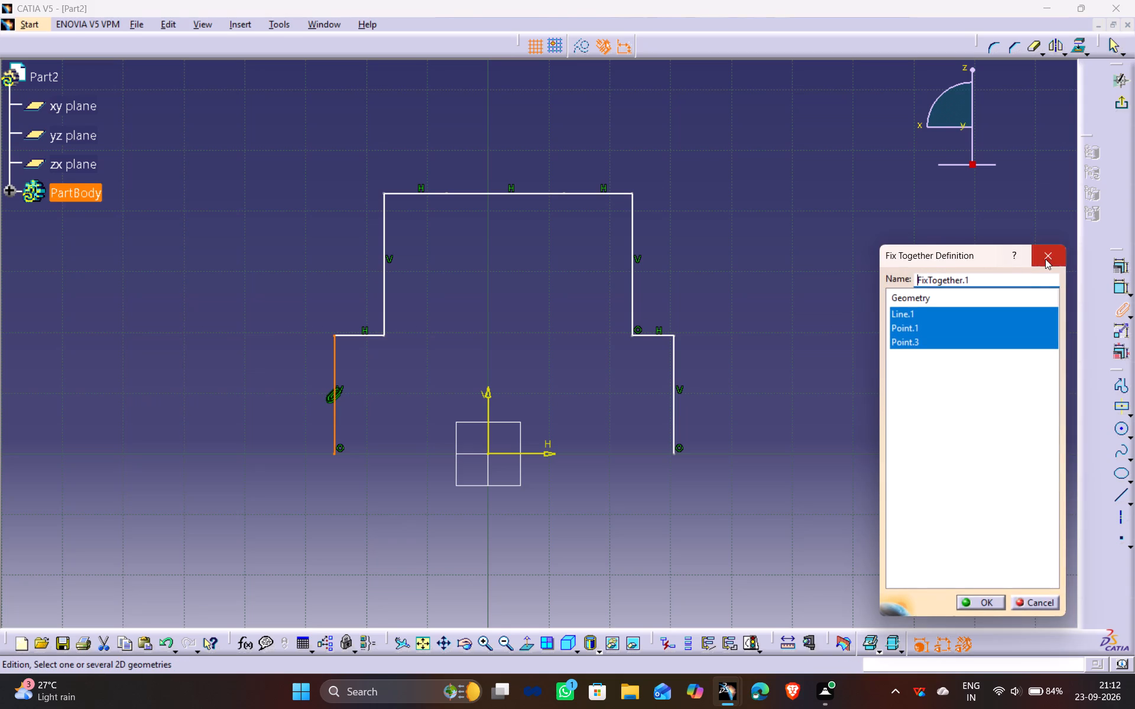
left_click(1046, 257)
left_click(668, 404, "ctrl")
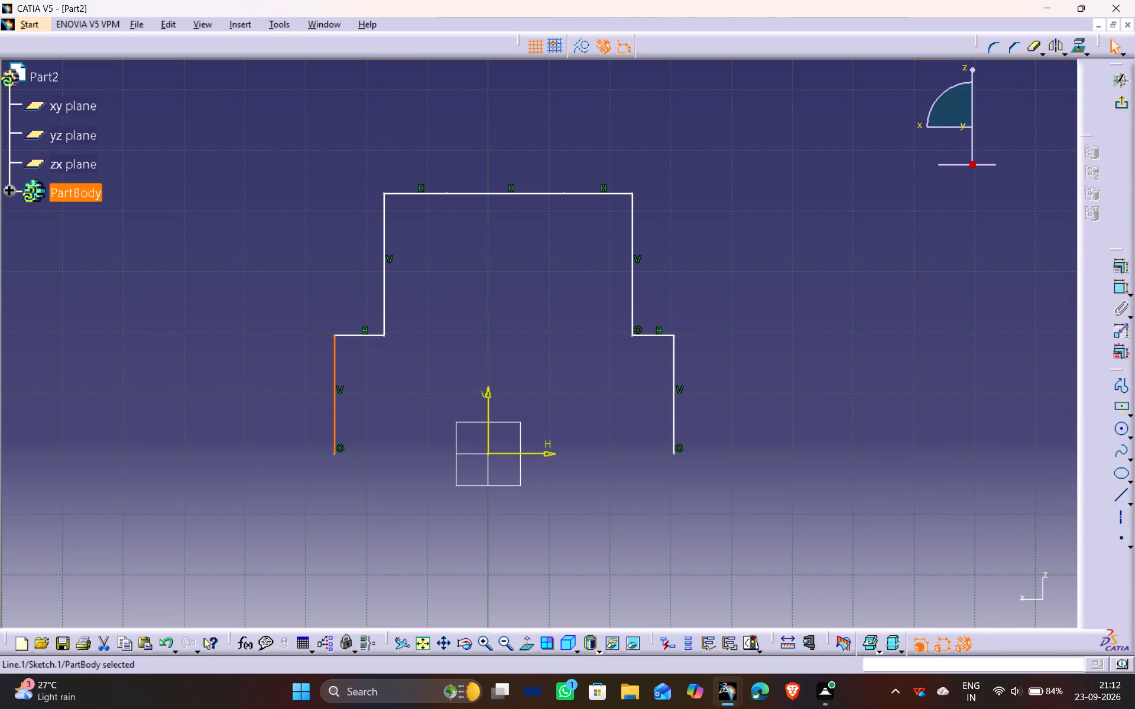
left_click(671, 396, "ctrl")
left_click(673, 392, "ctrl")
left_click(489, 389, "ctrl")
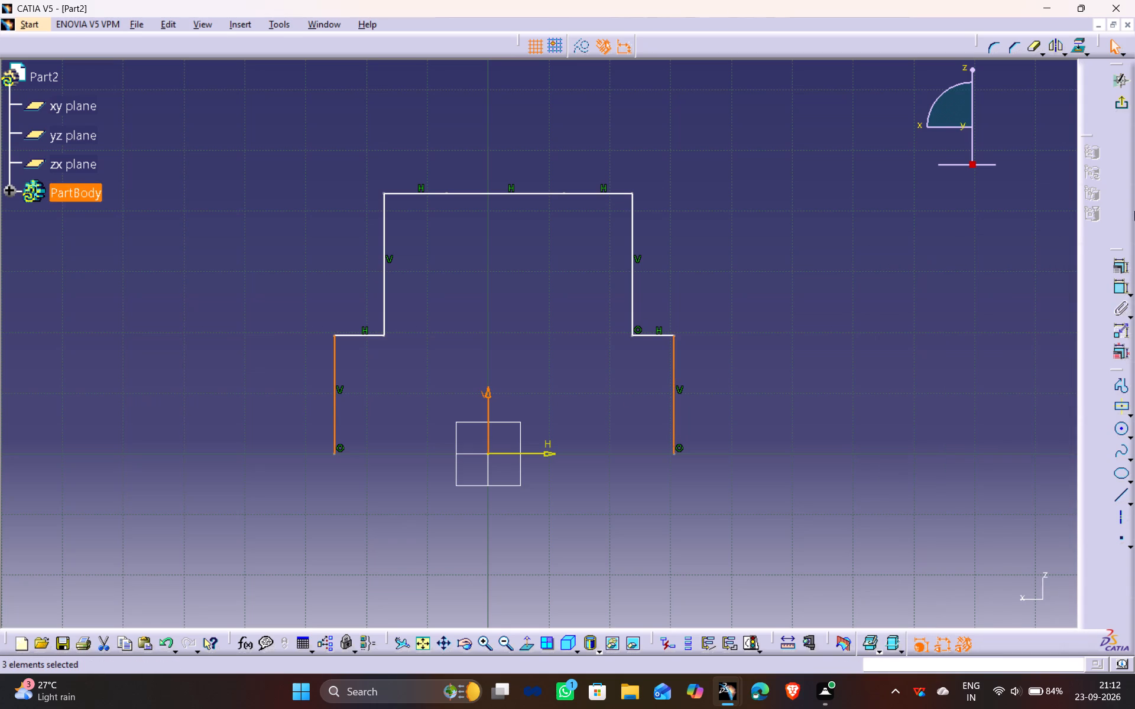
left_click(1125, 270)
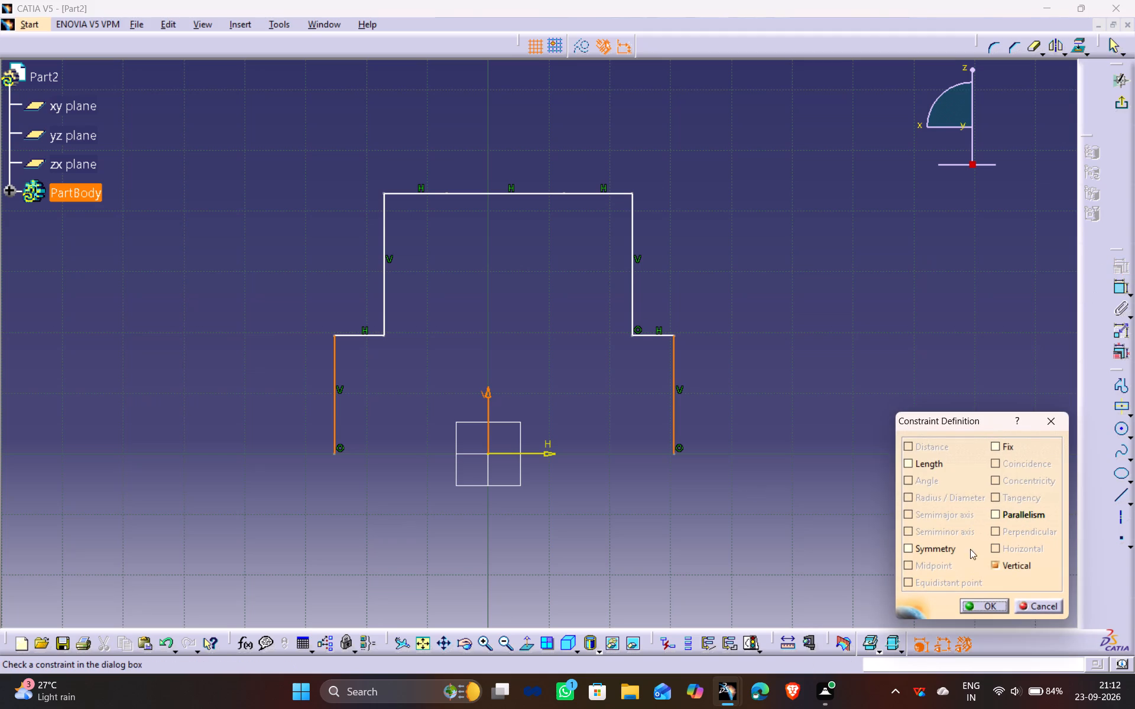
left_click(915, 551)
left_click(993, 607)
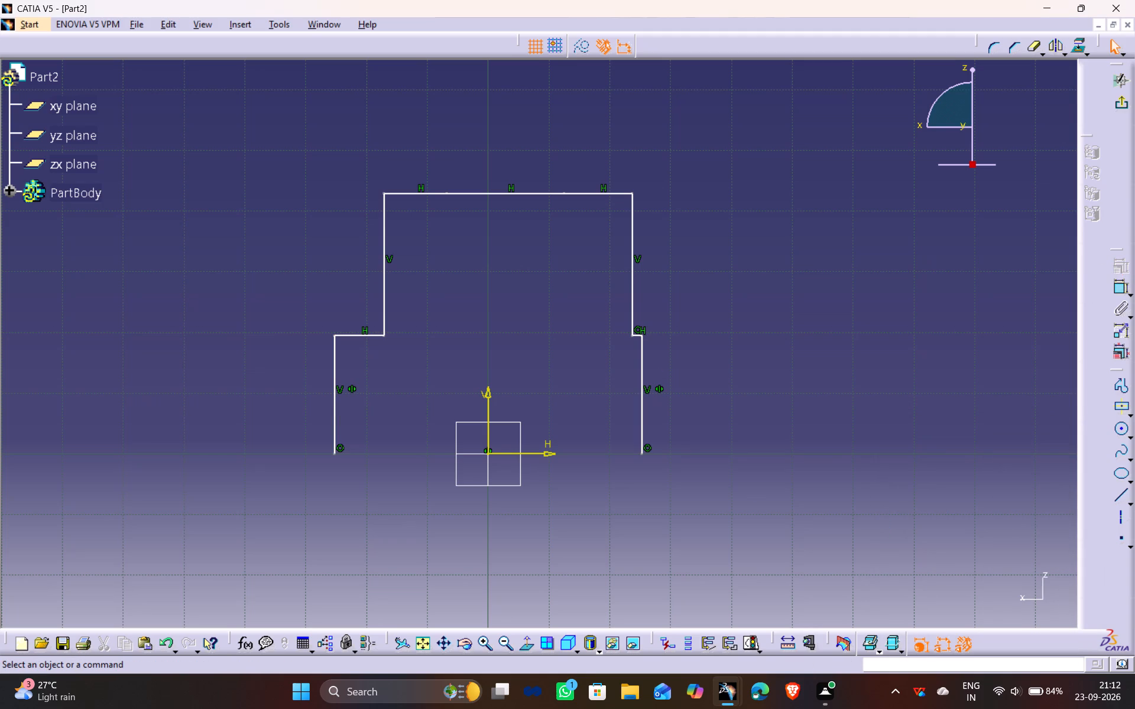
Make the profile's two upper vertical lines symmetric about the V axis.
left_click(631, 294)
left_click(381, 277, "ctrl")
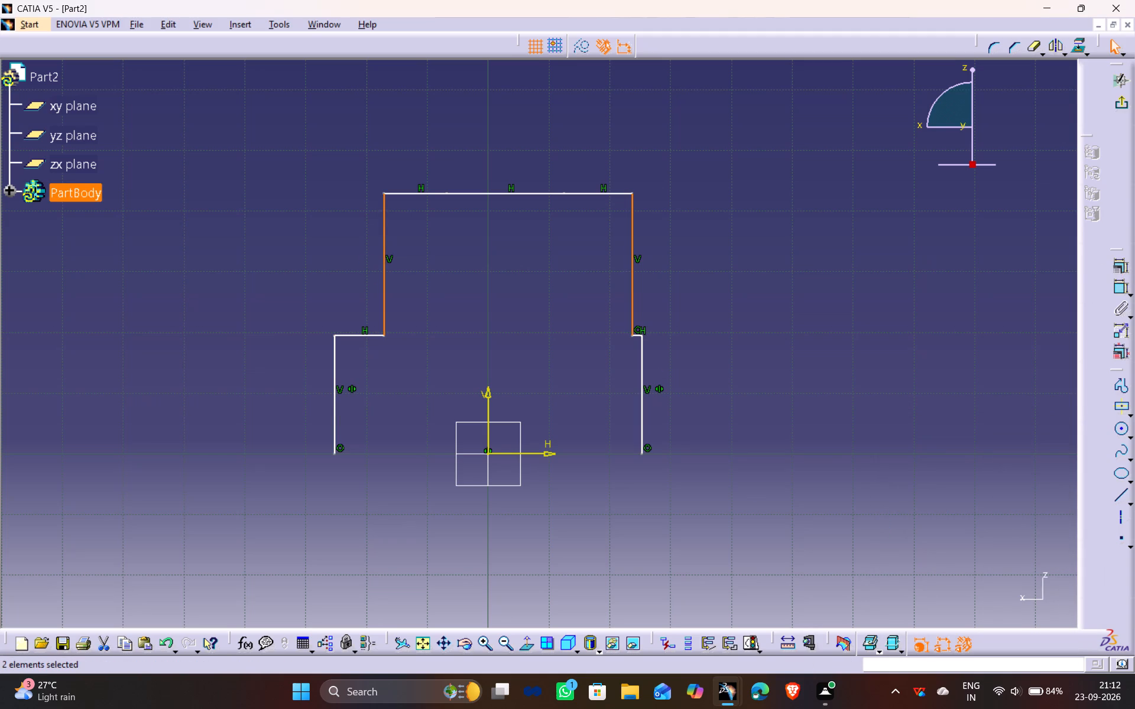
left_click(489, 392, "ctrl")
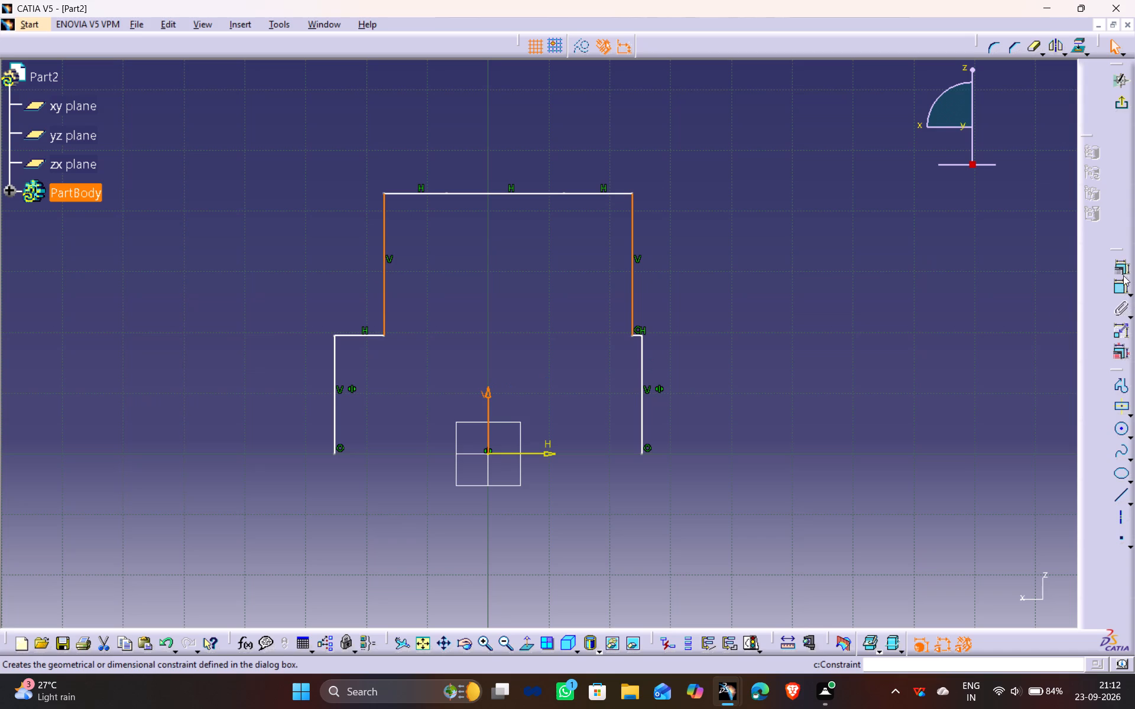
left_click(1122, 264)
left_click(946, 551)
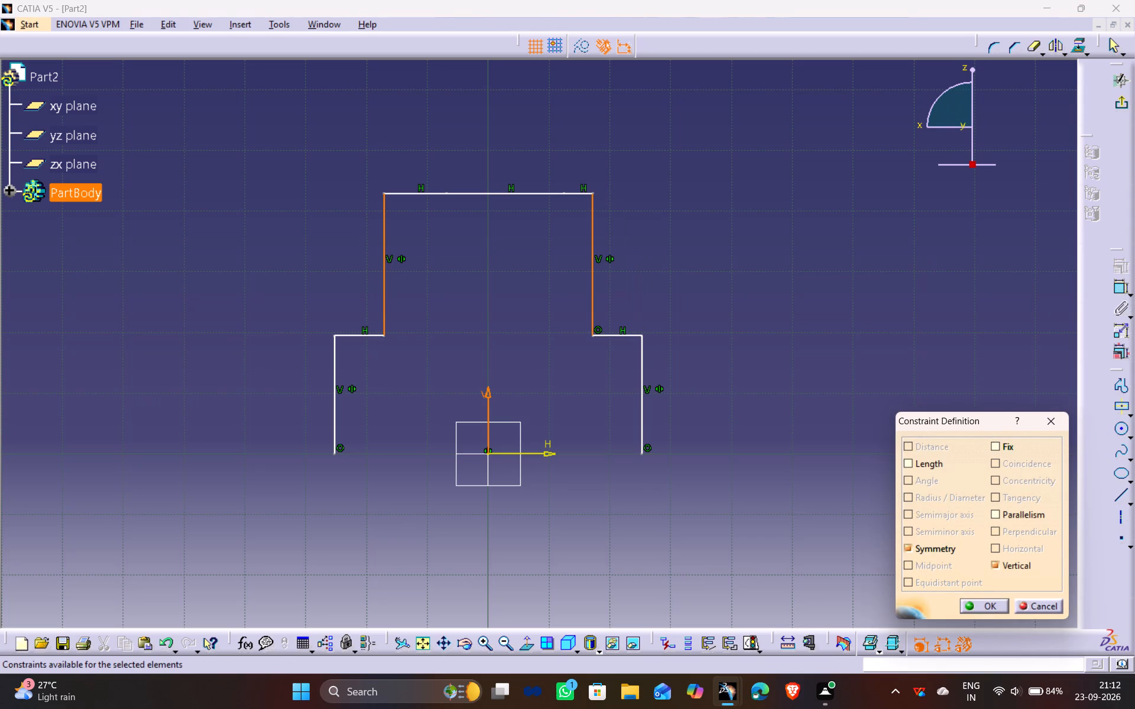
left_click(985, 608)
left_click(819, 353)
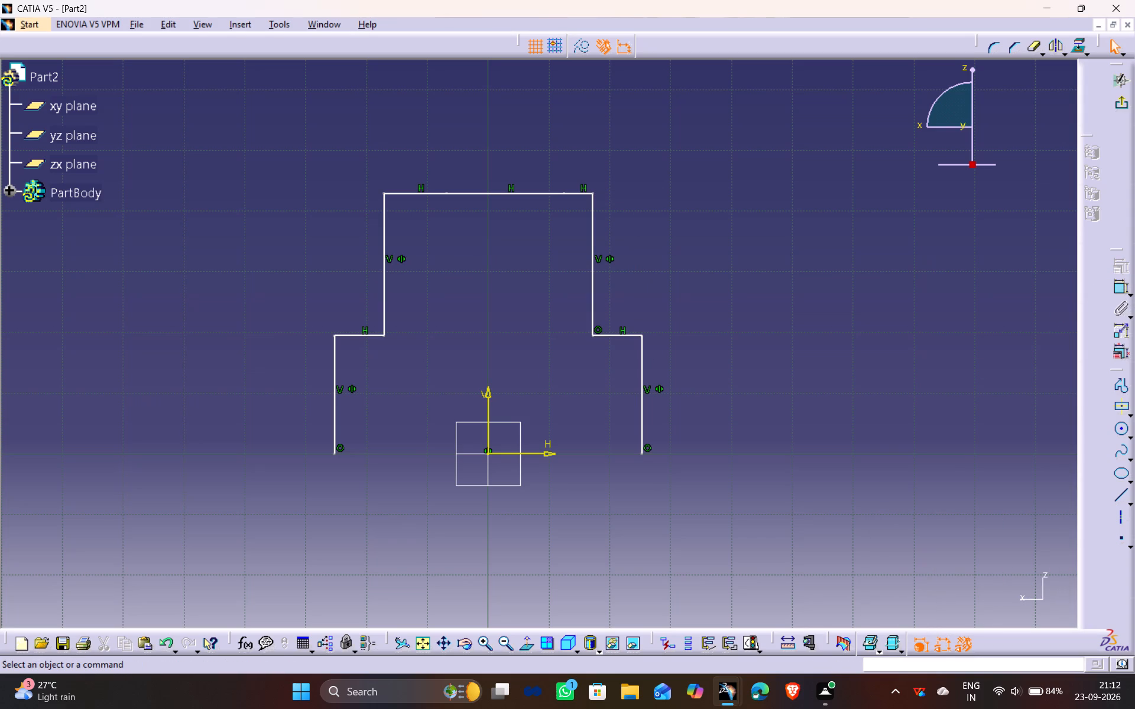
Dimension the distance between the two outer lower vertical lines and set it to 34 mm.
left_click(643, 408, "ctrl")
left_click(332, 427, "ctrl")
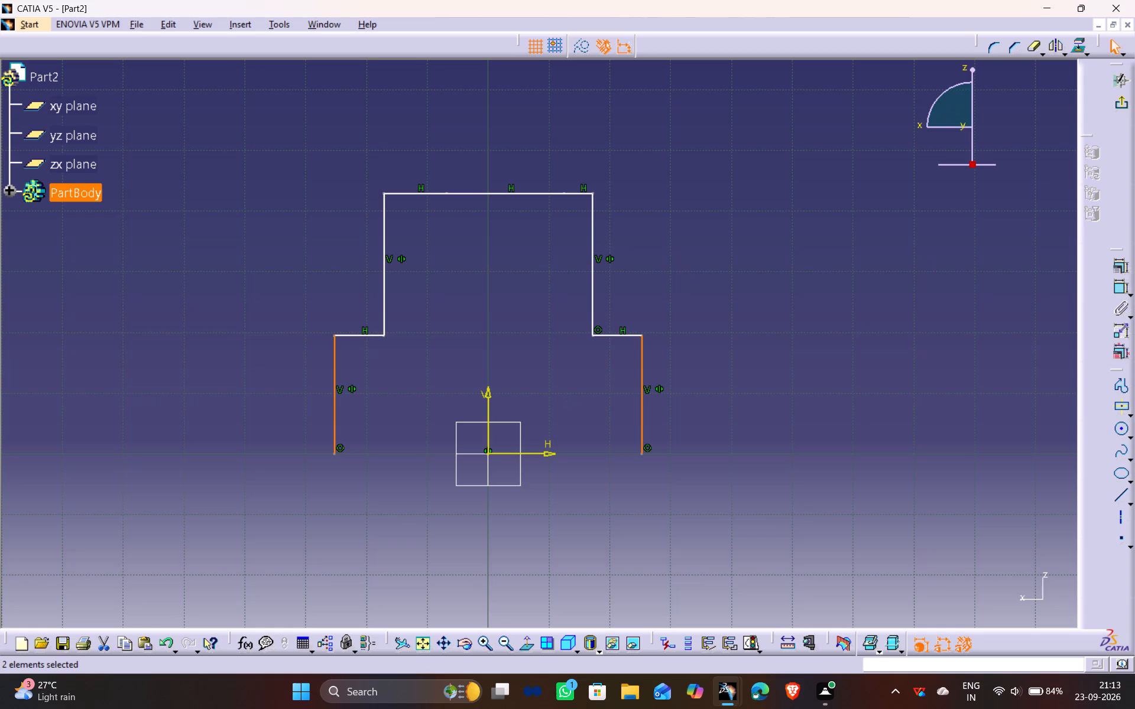
left_click(1120, 289)
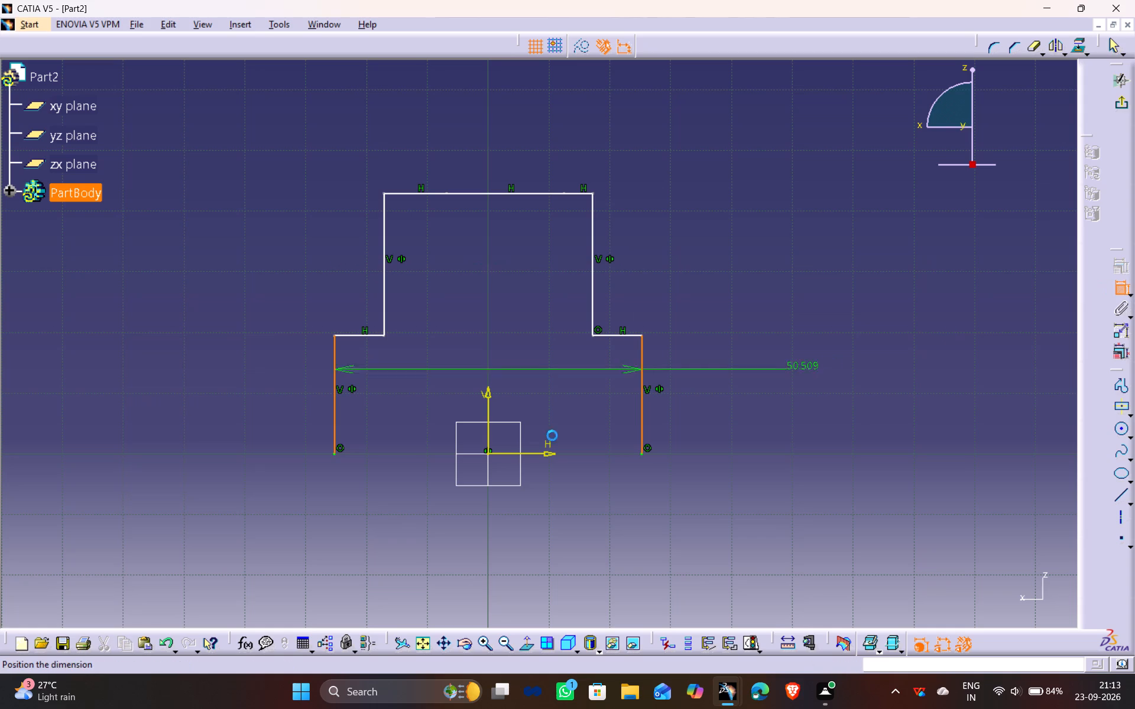
left_click(472, 526)
double_click(472, 522)
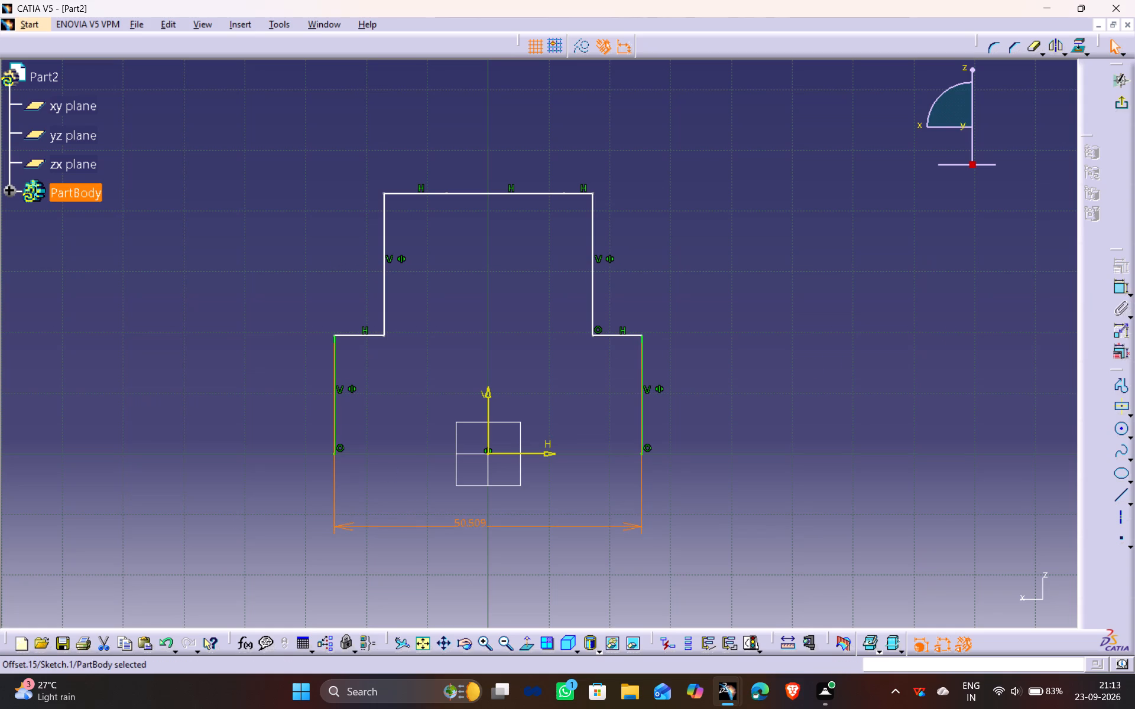
type("37")
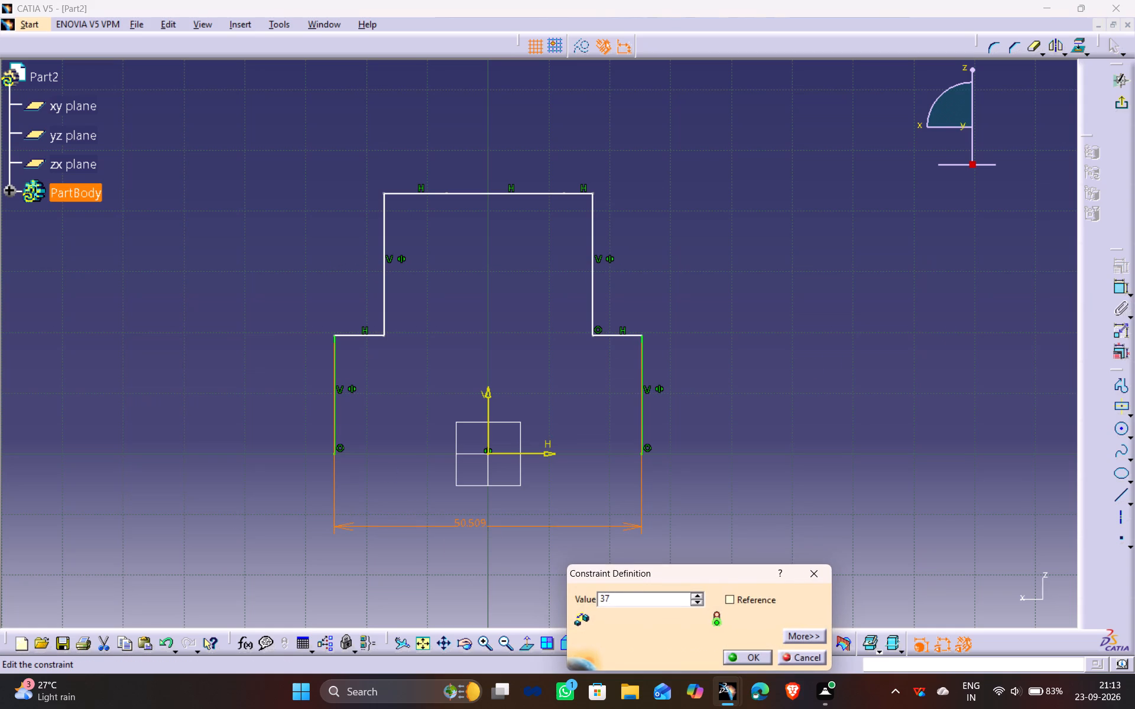
key("BackSpace")
key("4")
key("Return")
left_click(497, 292)
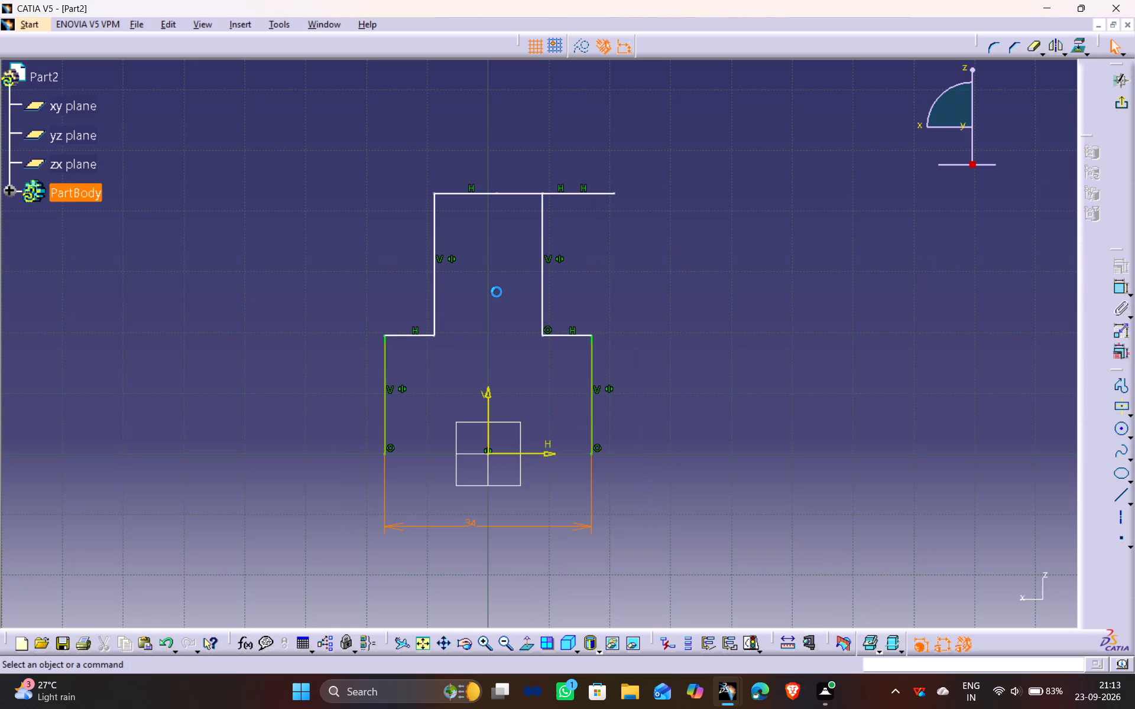
Move the overhanging top line segment back between the two upper verticals, lowering the profile's top edge.
middle_click_drag(559, 592, 551, 542, "ctrl")
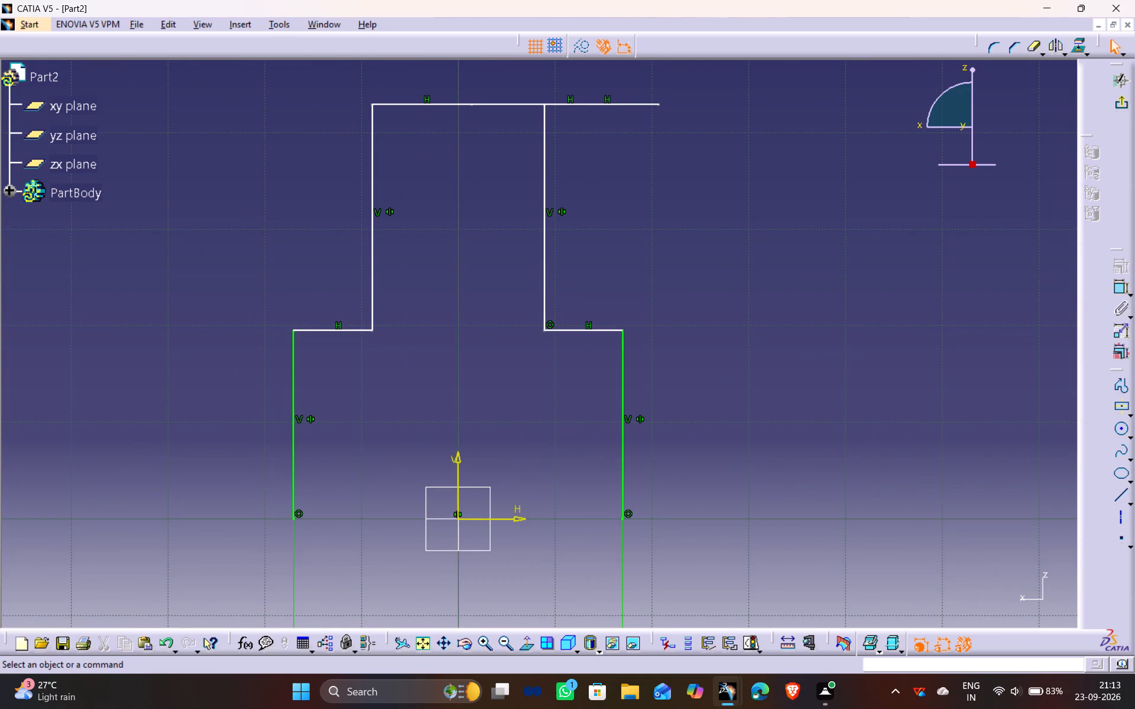
left_click_drag(613, 106, 429, 141)
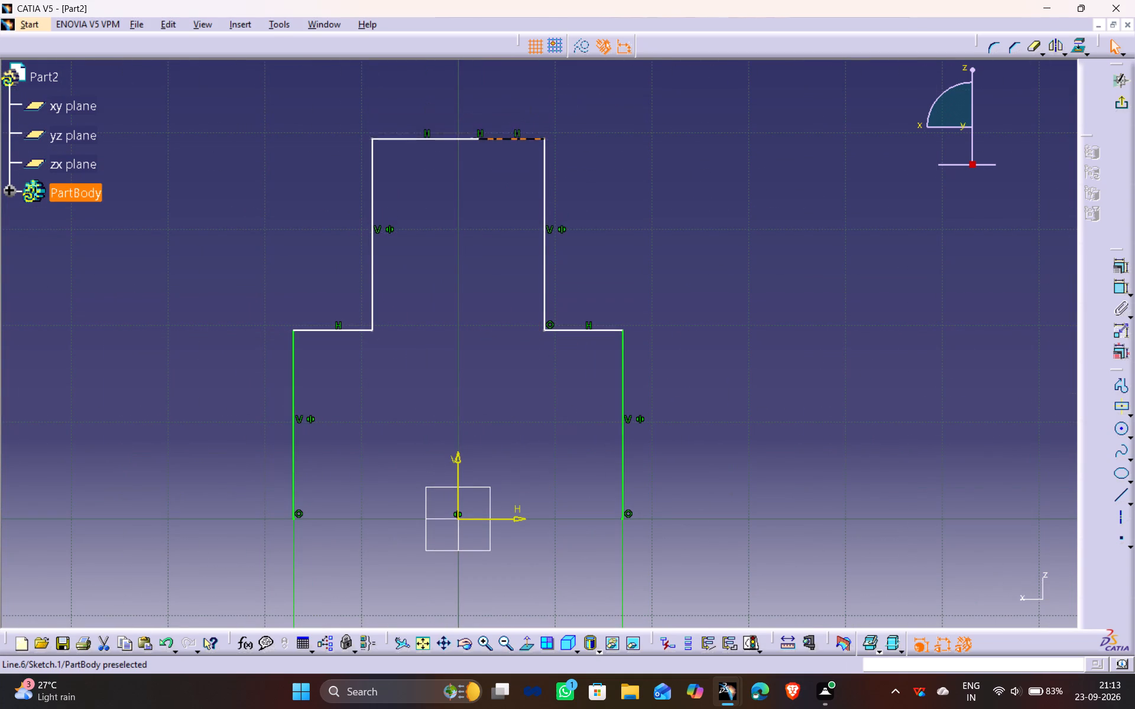
left_click_drag(429, 141, 352, 200)
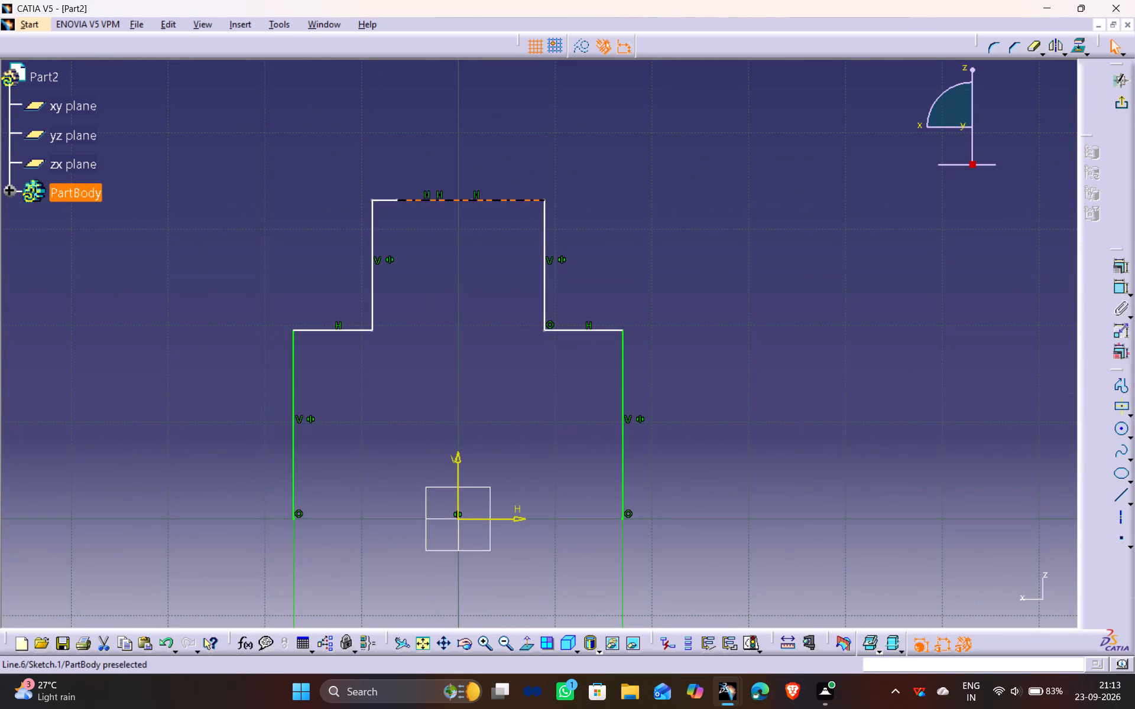
left_click_drag(352, 200, 327, 203)
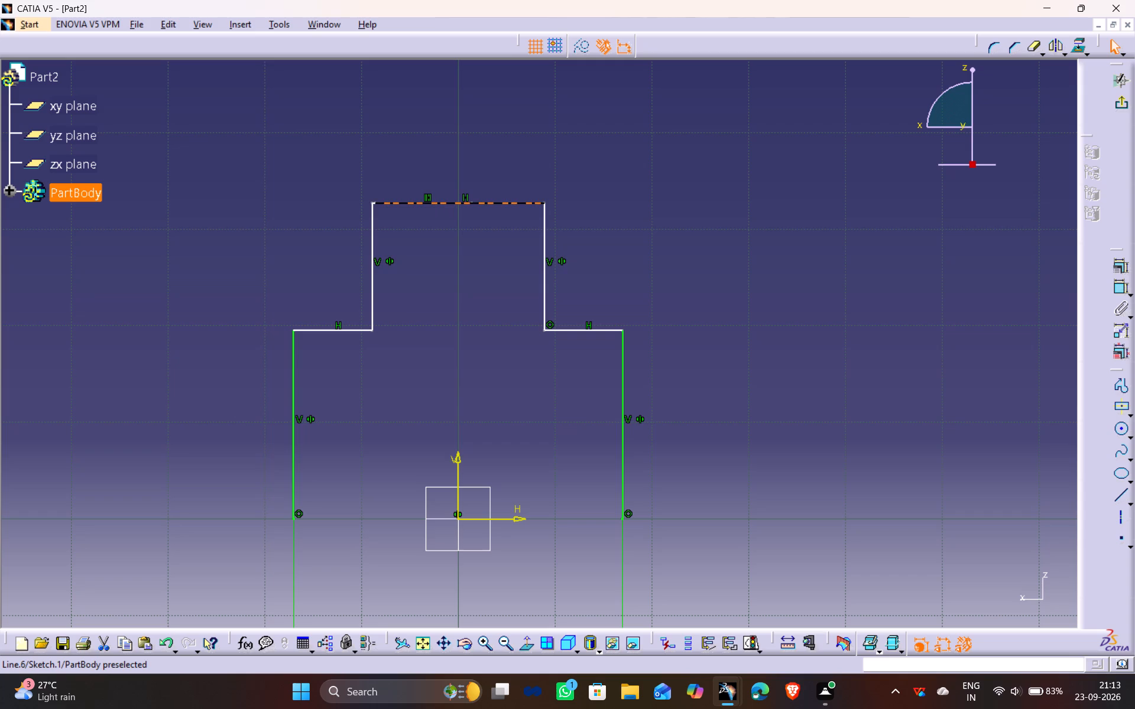
left_click_drag(327, 203, 326, 202)
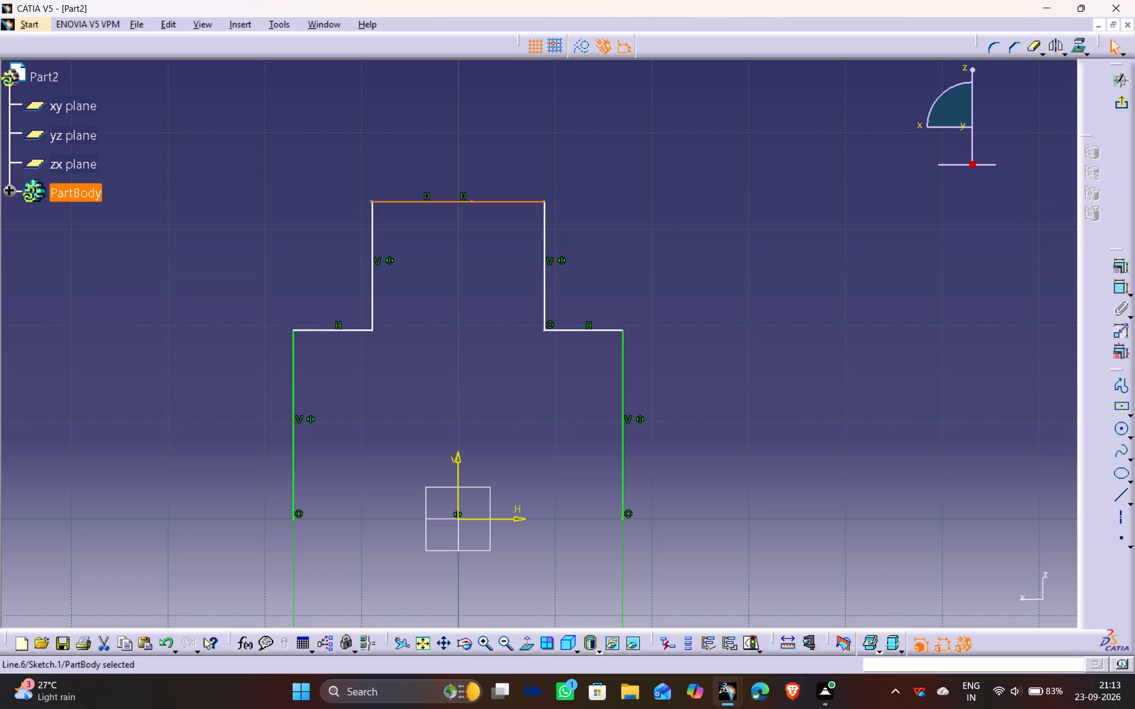
left_click(472, 202)
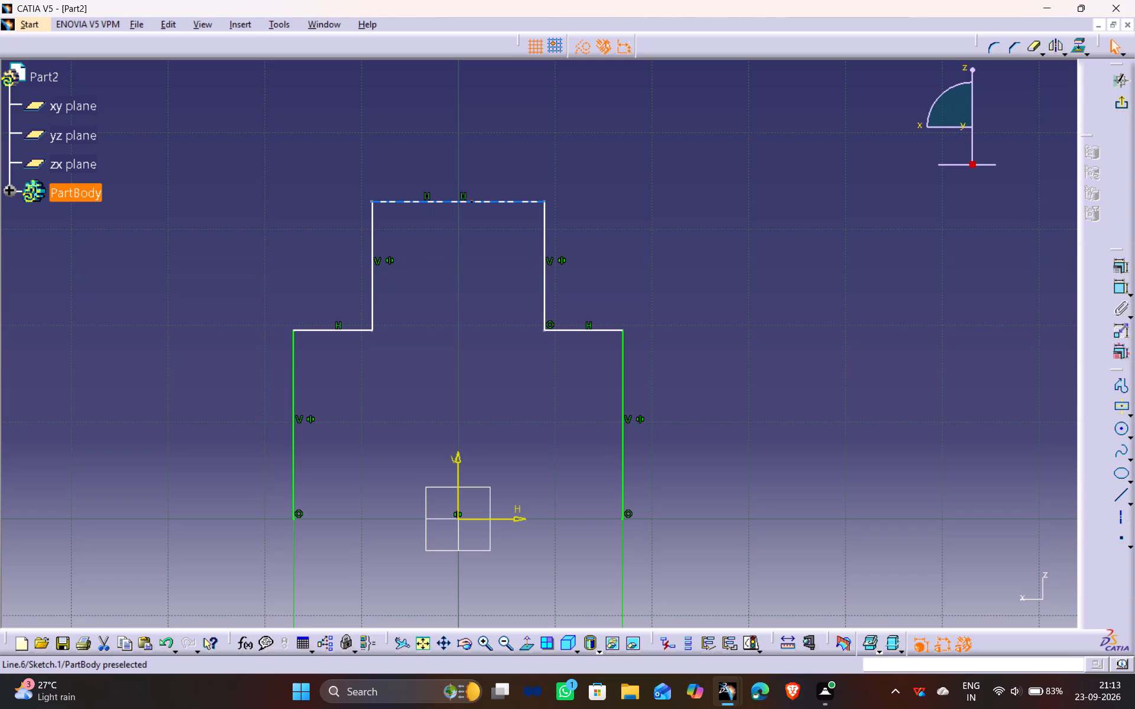
Delete the top horizontal line that overlaps the other top segment and reaches the upper vertical on the positive H side.
left_click(455, 201)
key("Delete")
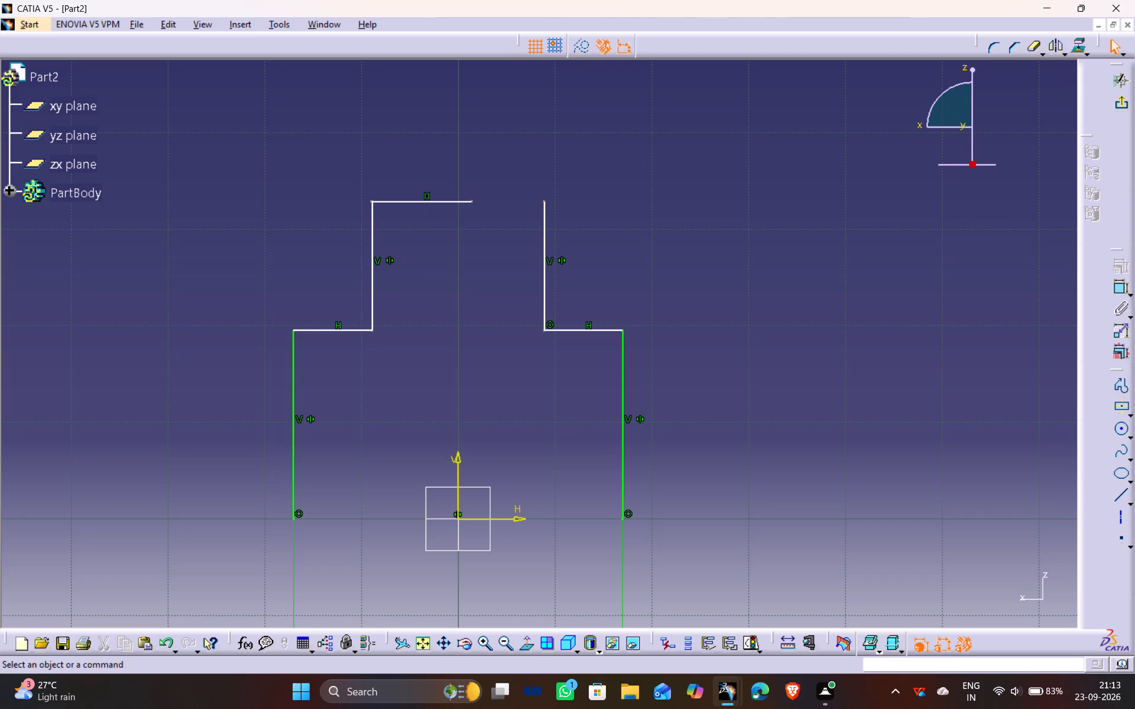
Shorten the remaining top segment to a short stub on the negative-H upper vertical, lowering it slightly.
left_click_drag(470, 203, 401, 202)
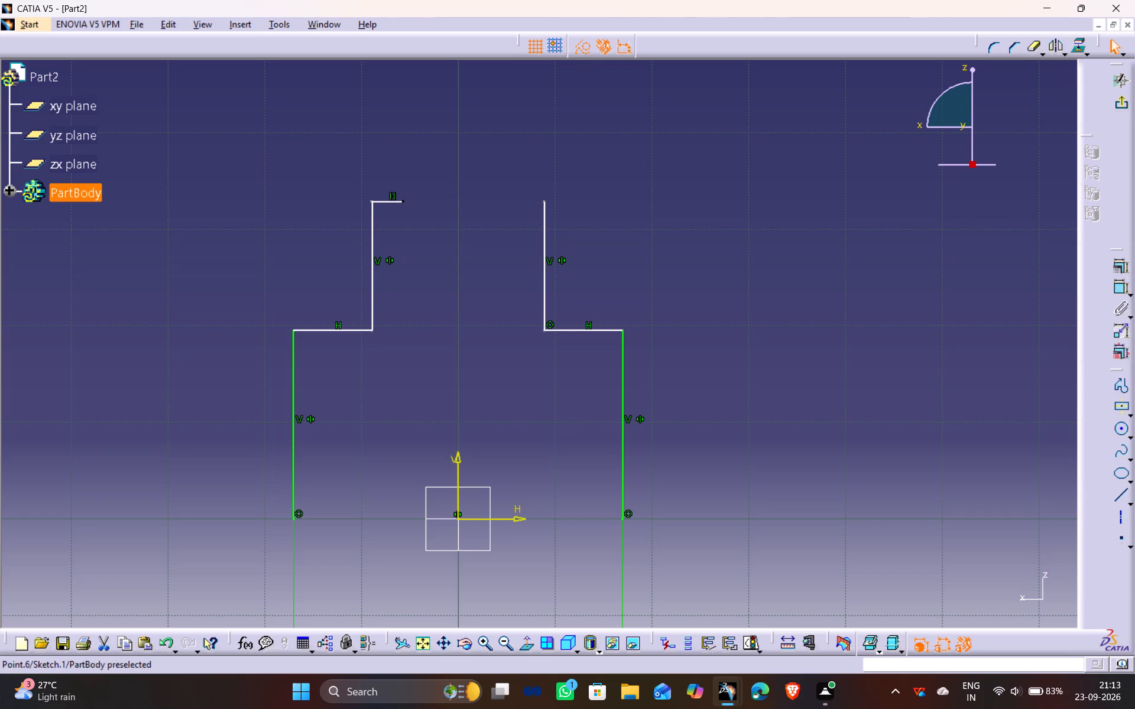
left_click_drag(401, 202, 409, 210)
left_click_drag(409, 210, 408, 211)
left_click(507, 228)
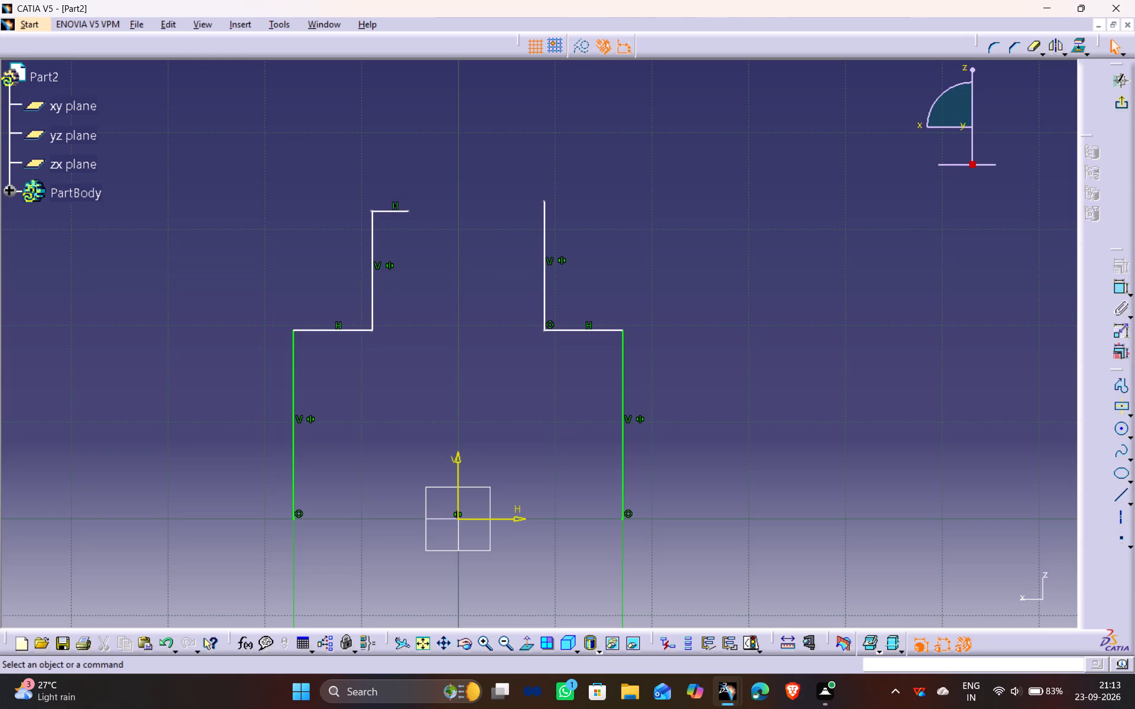
Draw a circle of about 4.1 mm radius centred on the V axis, level with the short top stub.
left_click(1131, 430)
left_click(1121, 428)
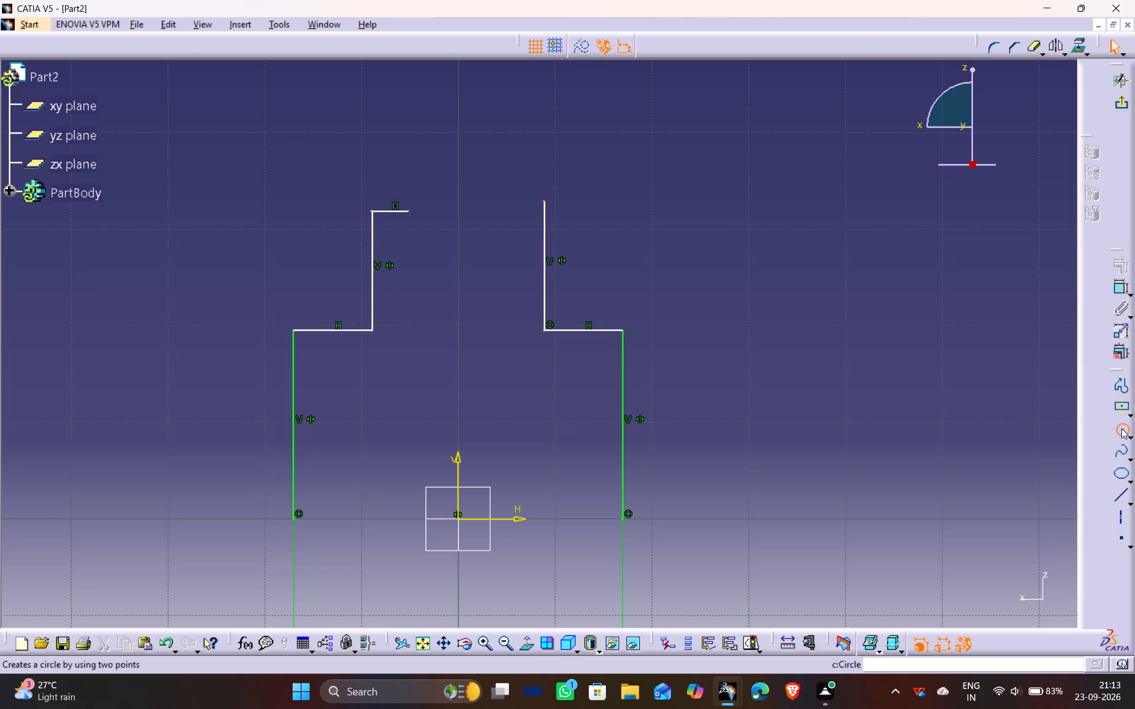
left_click(456, 209)
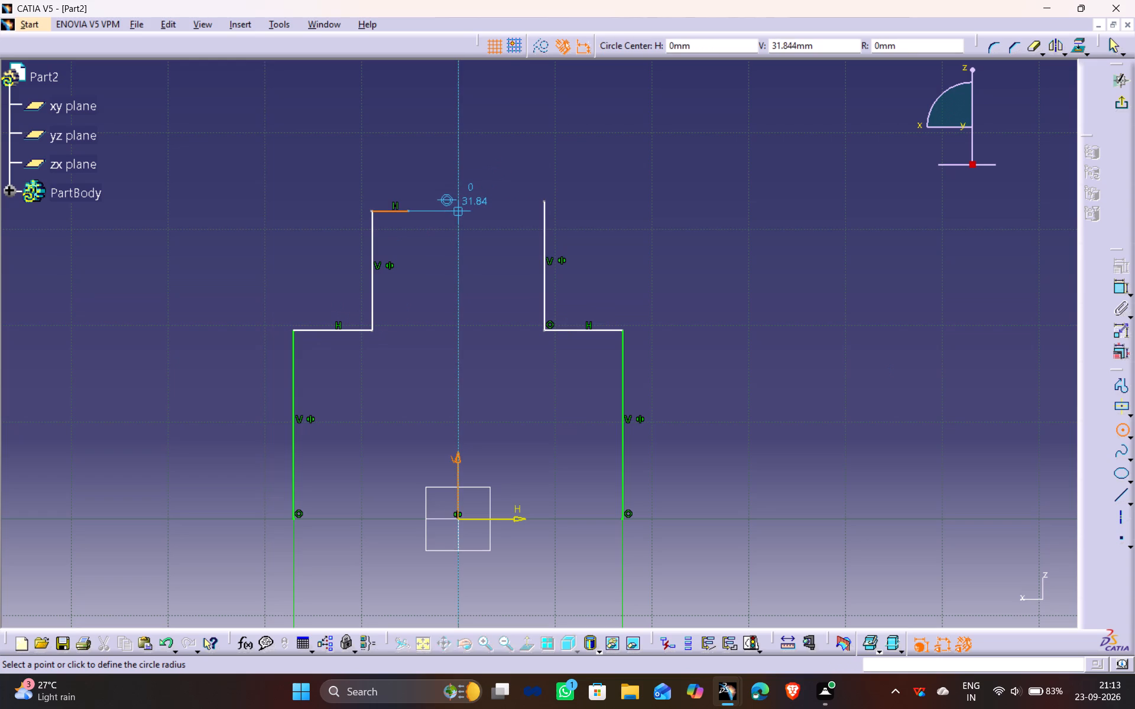
left_click(492, 231)
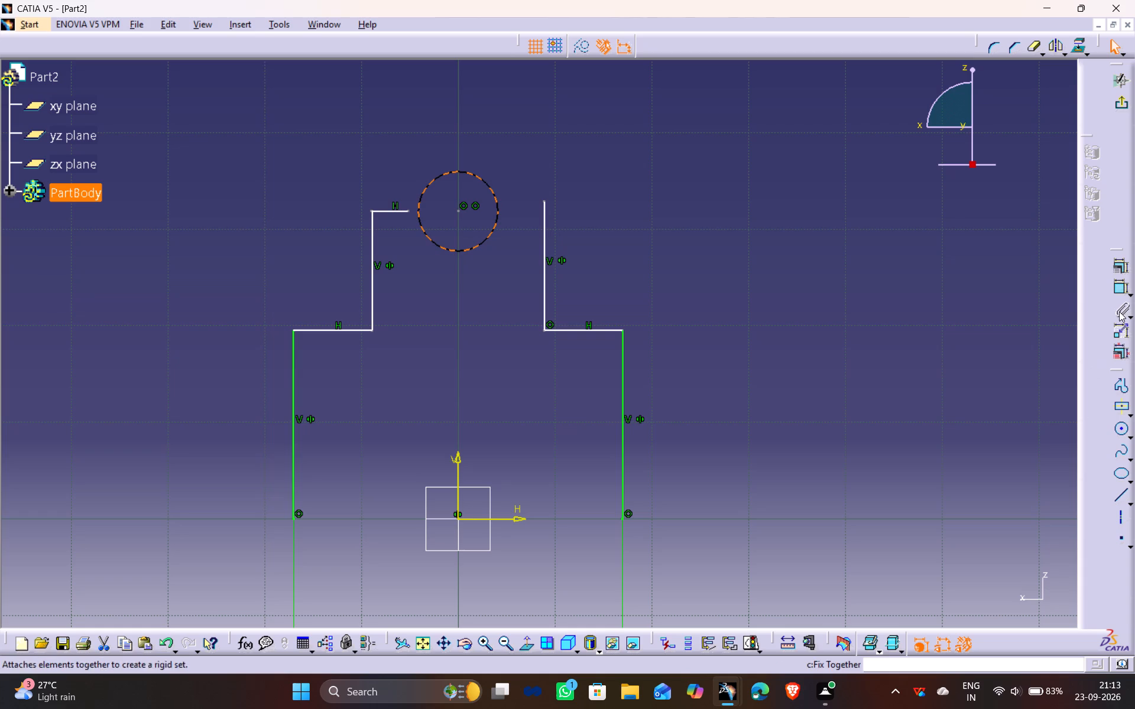
Dimension the circle by diameter instead of radius and set it to 14 mm.
left_click(1121, 287)
left_click(511, 144)
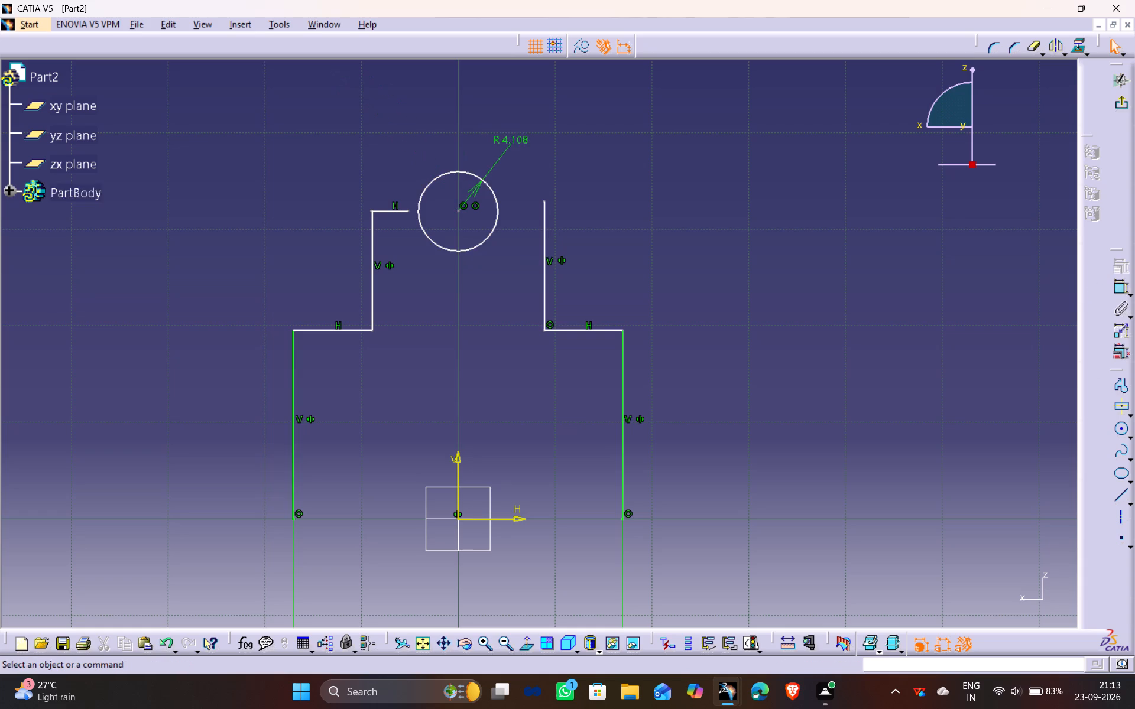
double_click(513, 138)
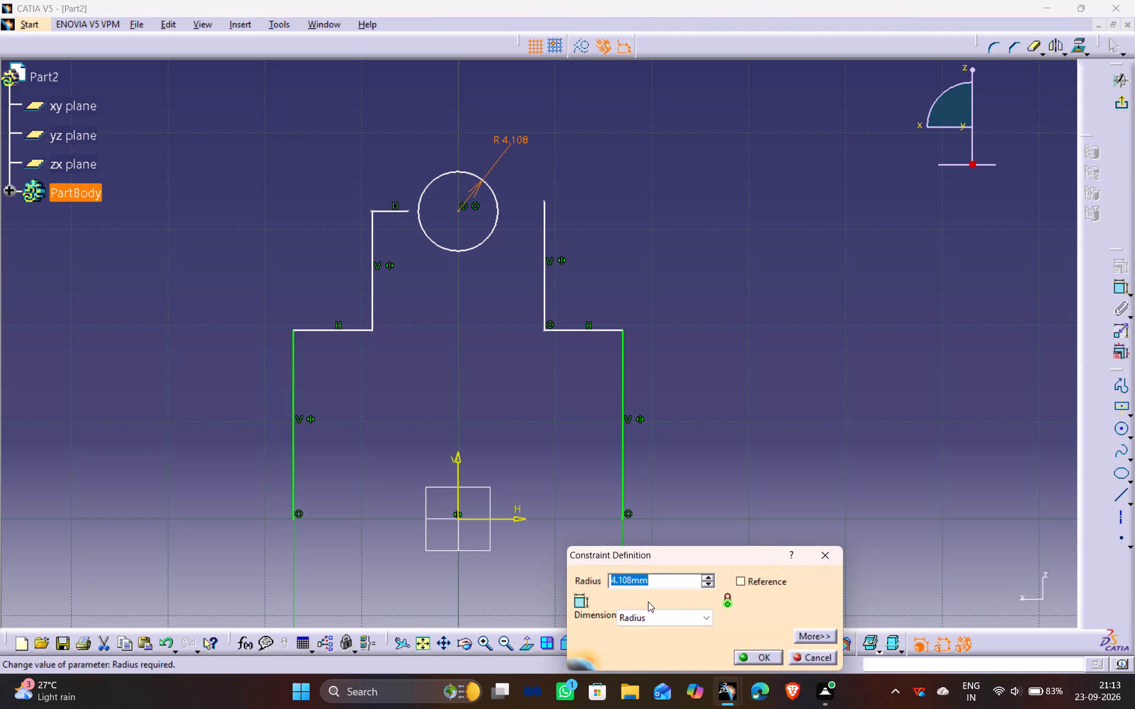
left_click_drag(617, 578, 449, 568)
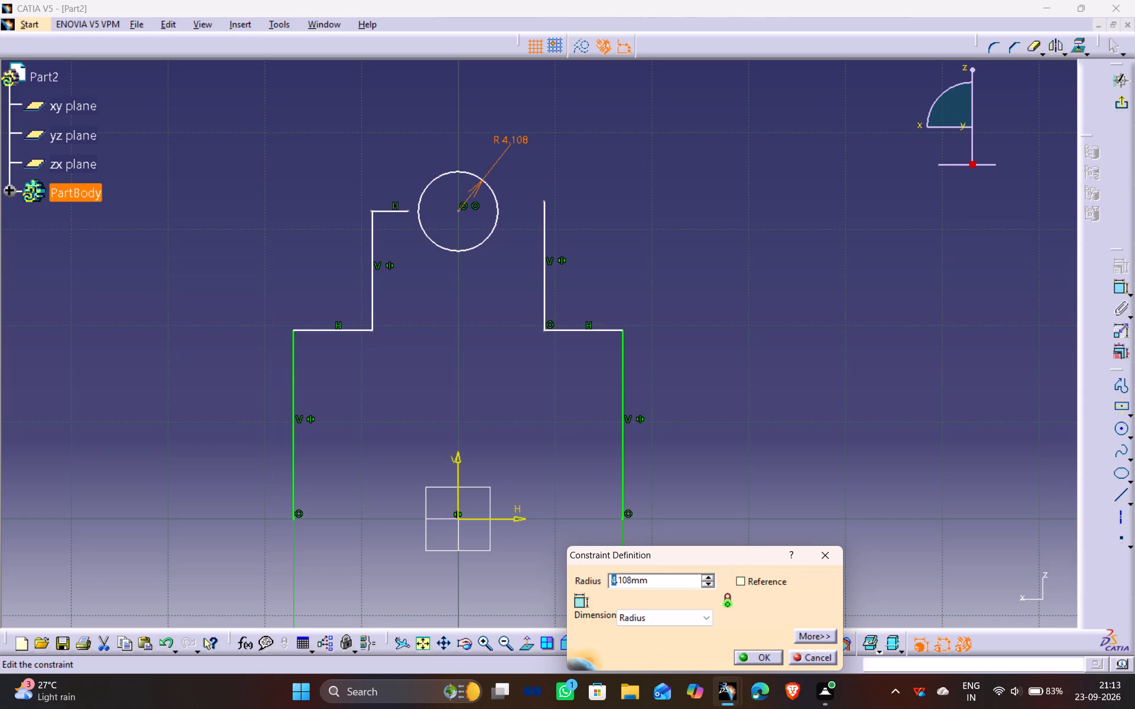
left_click_drag(668, 583, 317, 592)
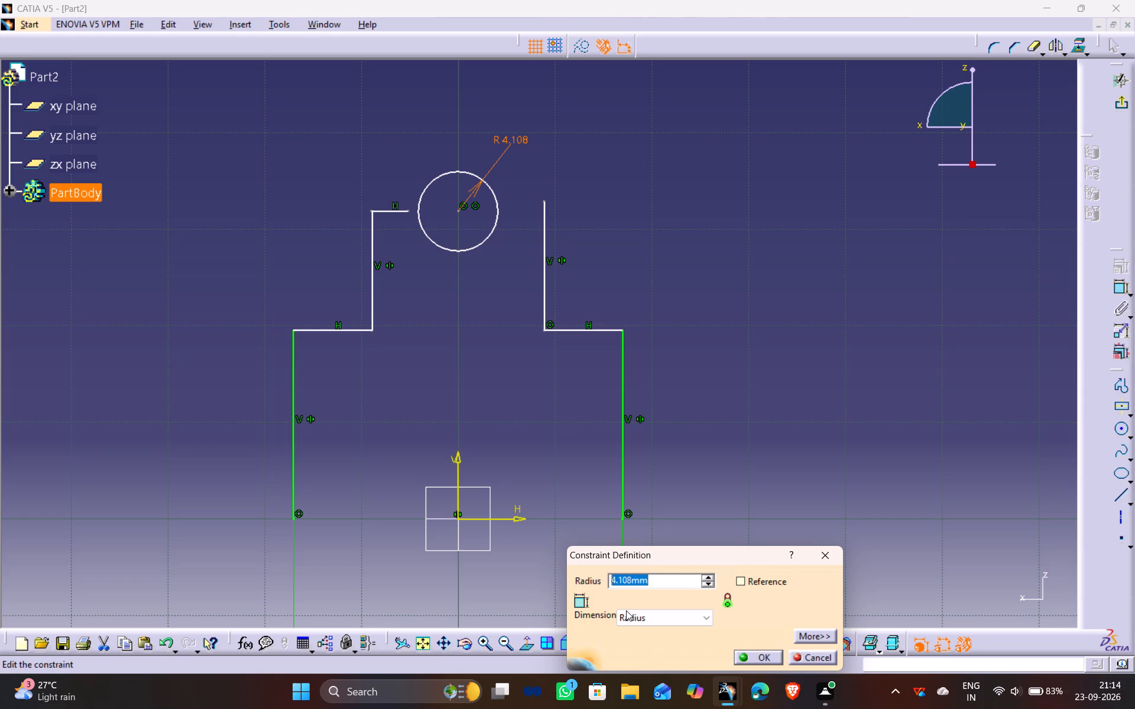
left_click(660, 622)
left_click(646, 646)
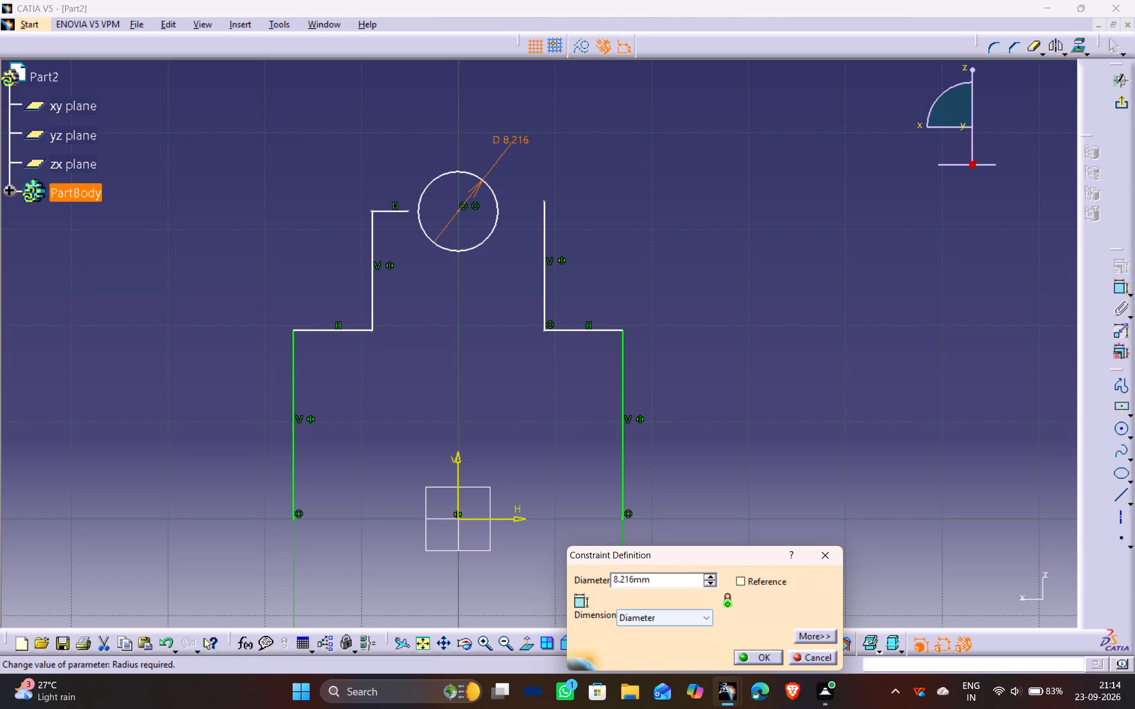
left_click_drag(666, 577, 450, 581)
key("1")
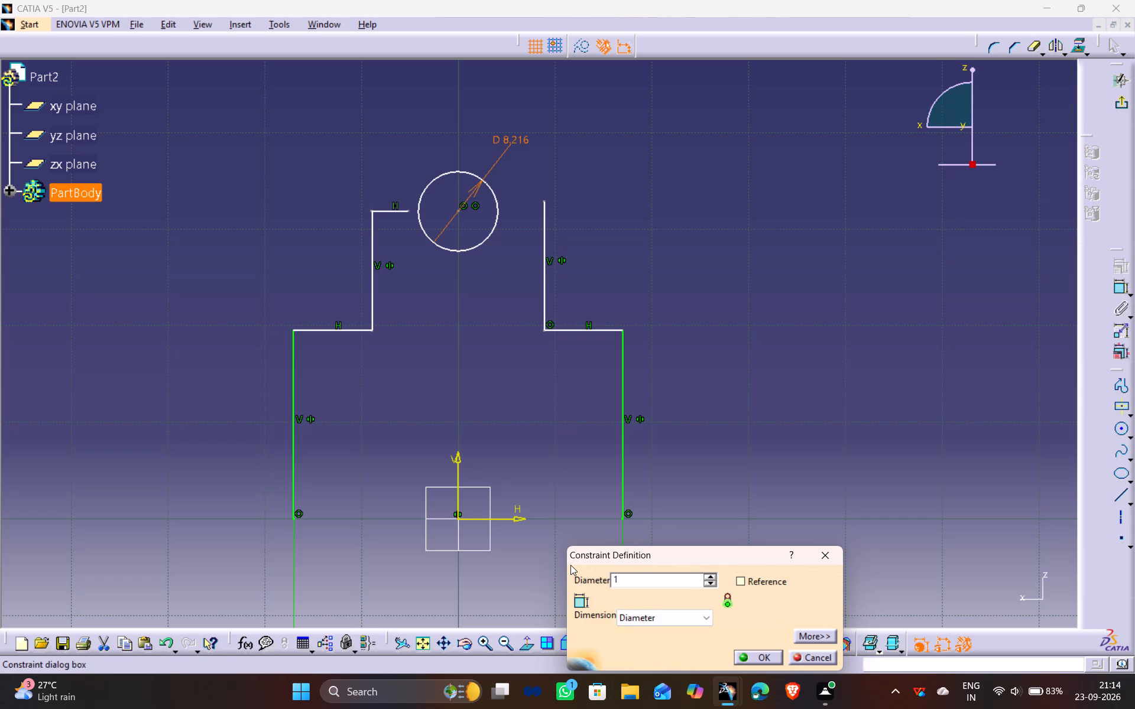
key("4")
key("Return")
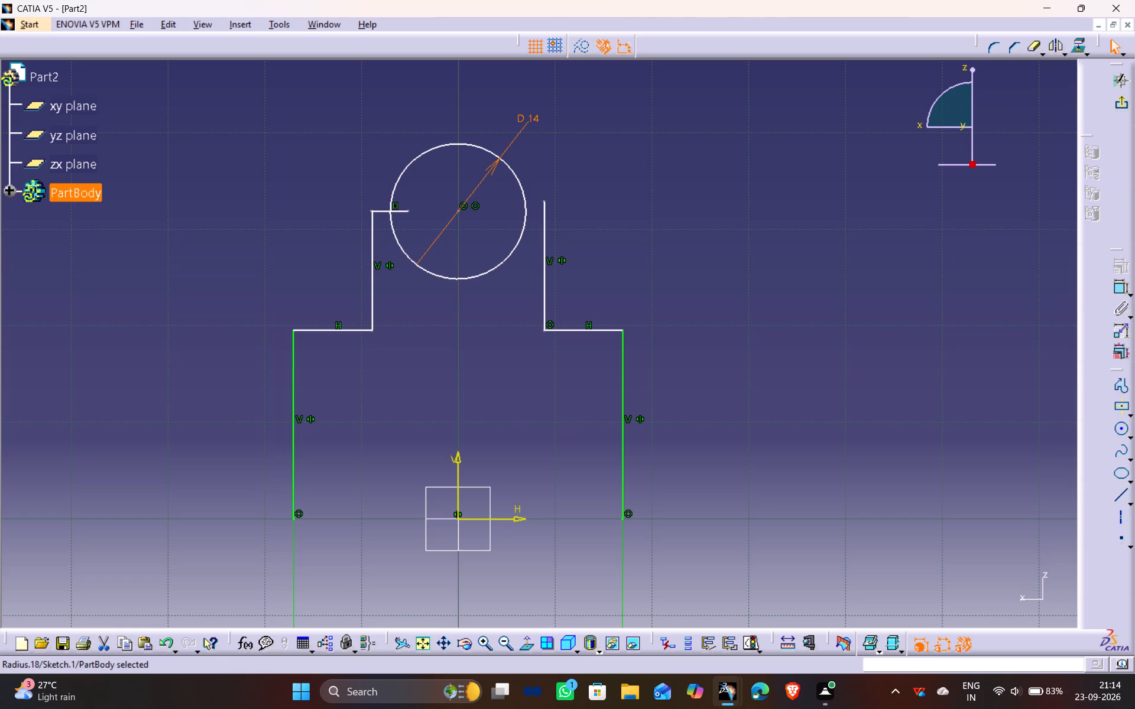
left_click(847, 238)
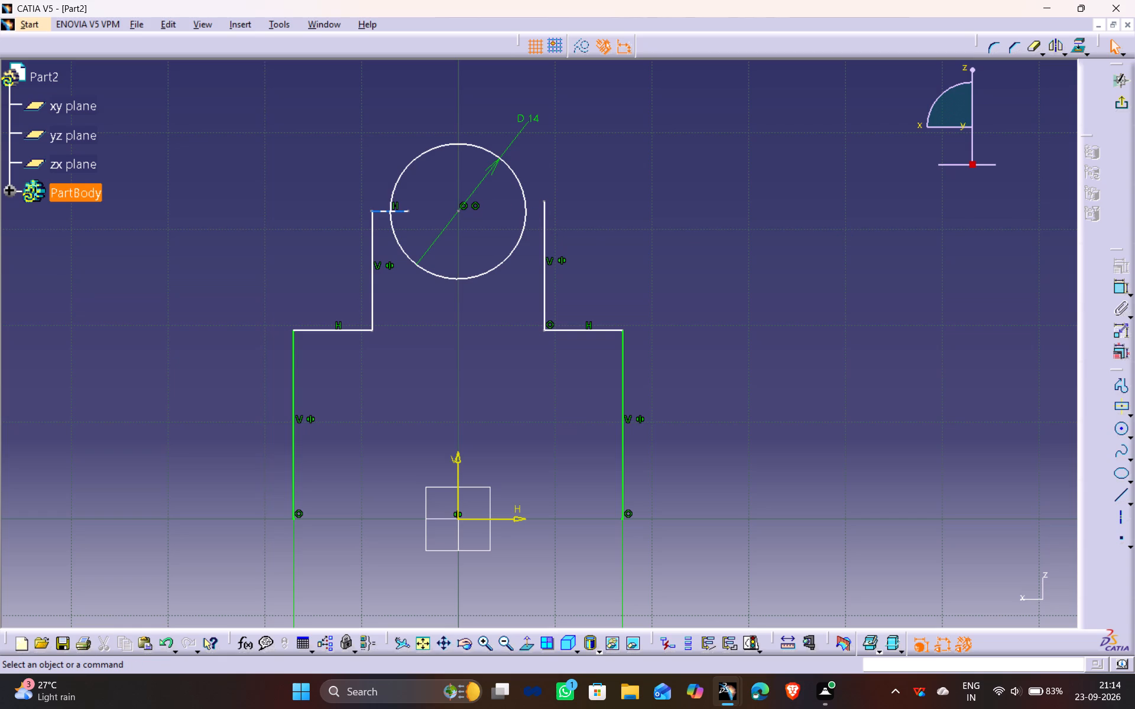
Make the free end of the short top stub coincident with the 14 mm circle.
left_click(409, 210)
left_click(396, 188, "ctrl")
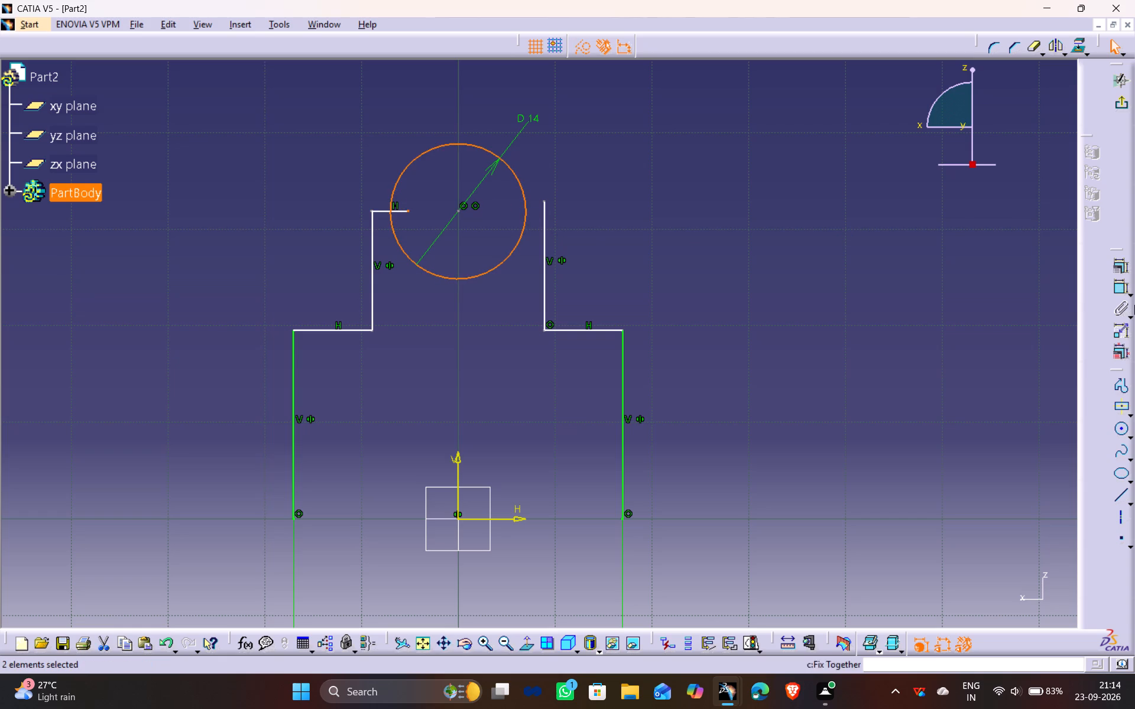
left_click(1124, 265)
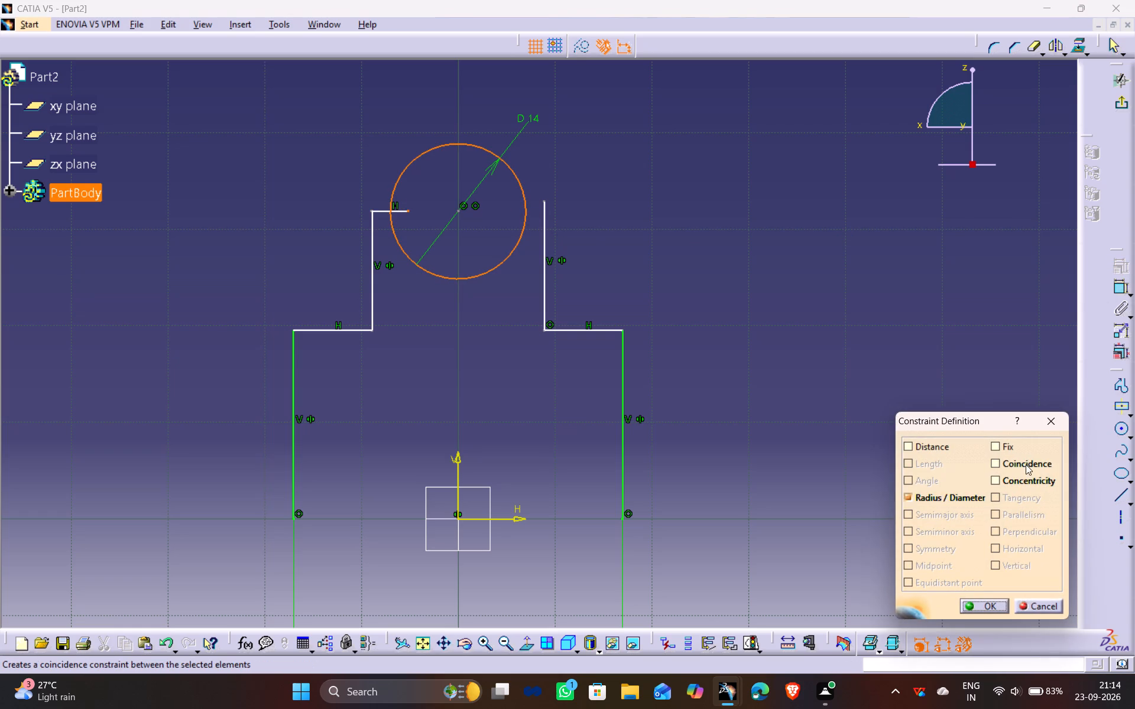
left_click(1025, 466)
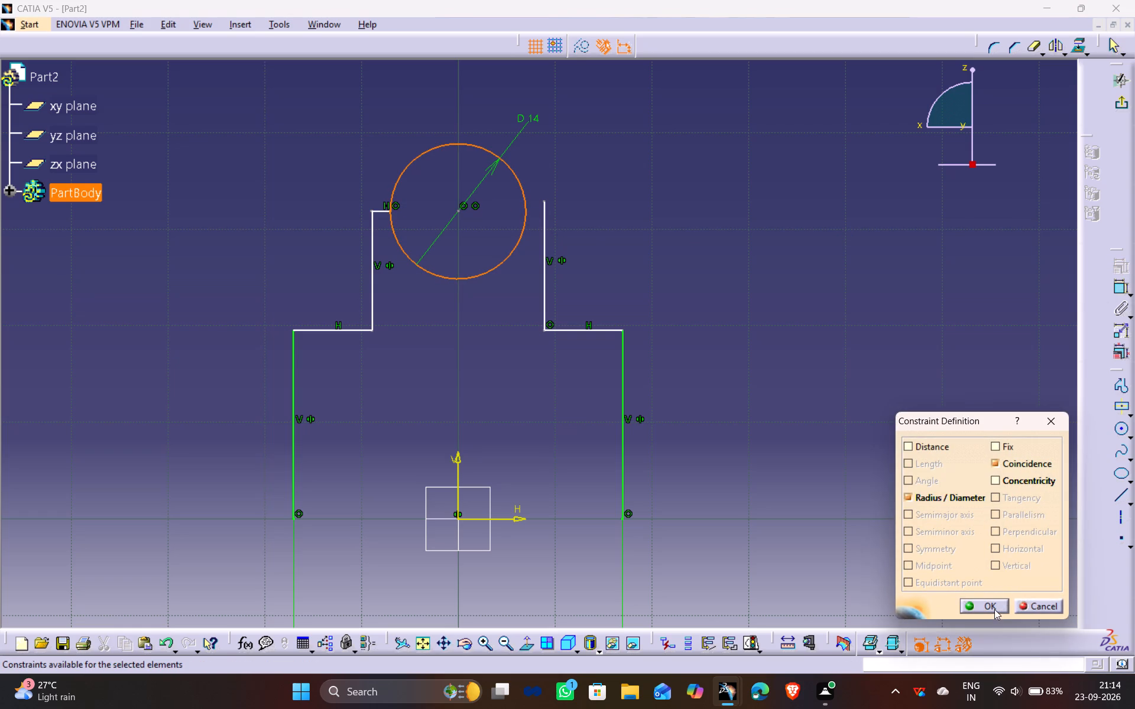
left_click(994, 608)
left_click(726, 374)
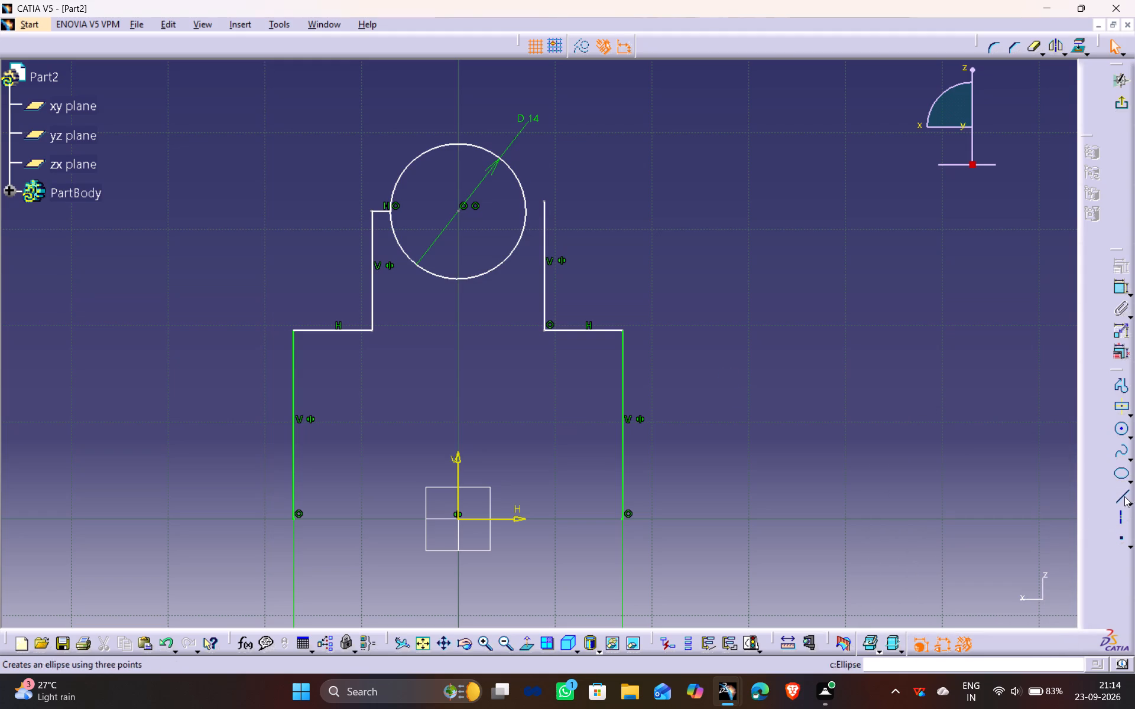
Draw a short horizontal line from the top of the positive-H upper vertical inward, ending inside the circle.
left_click(1124, 495)
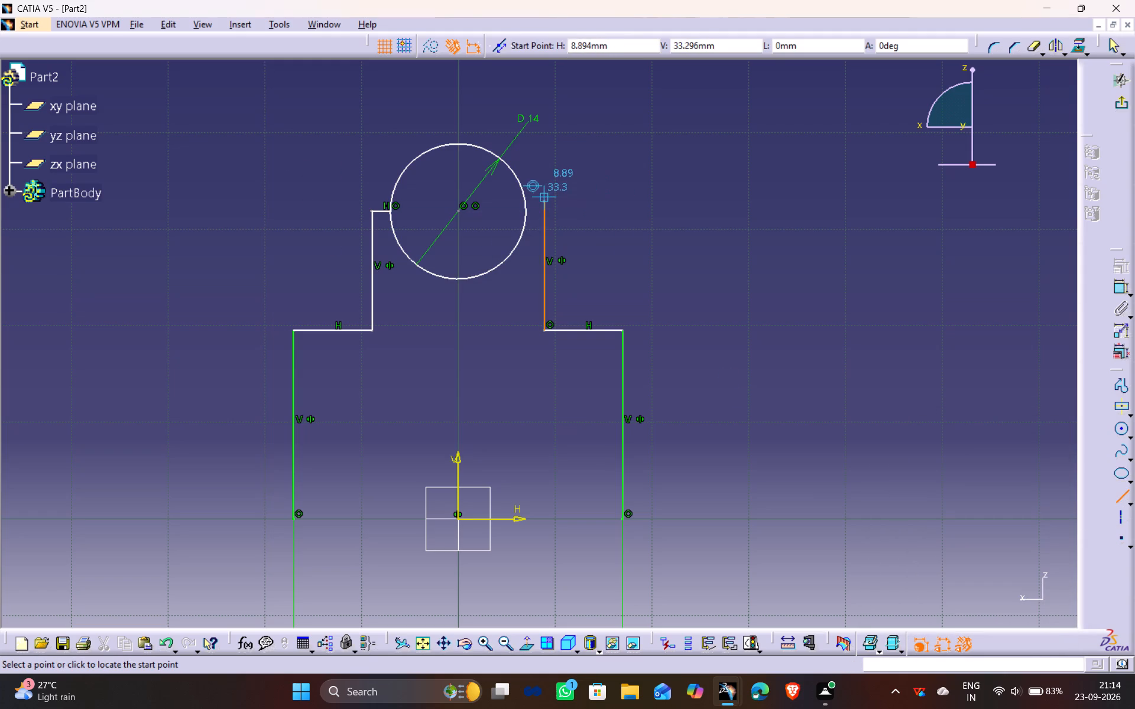
left_click(544, 203)
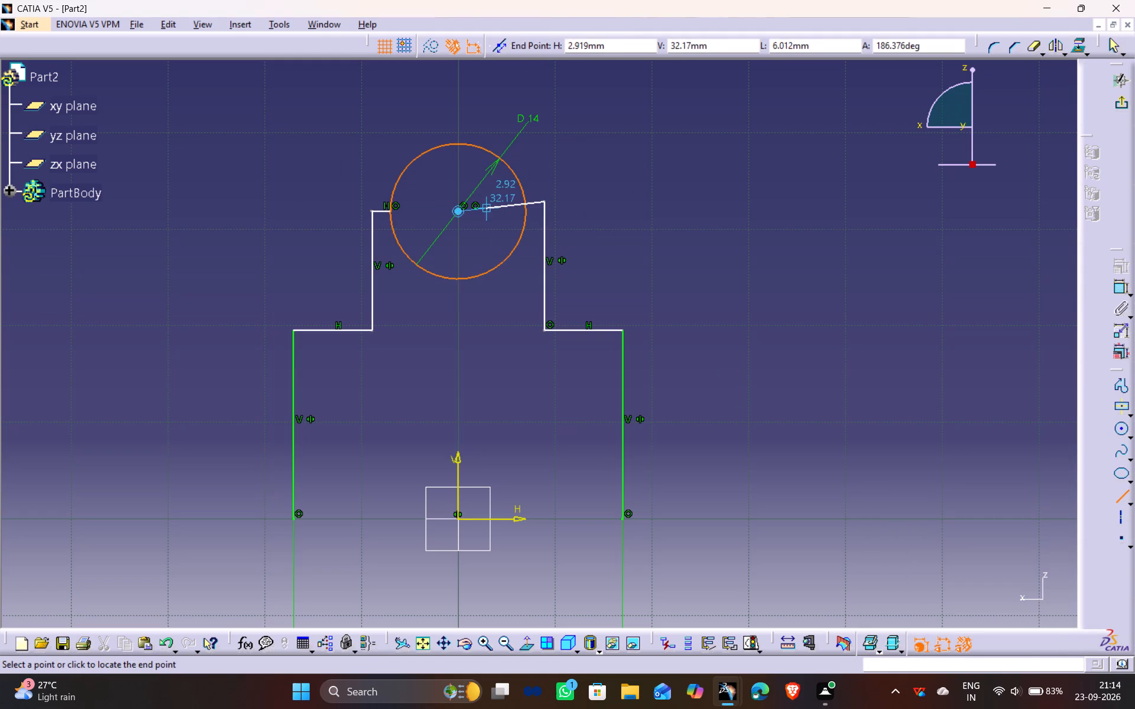
left_click(503, 201)
left_click(660, 173)
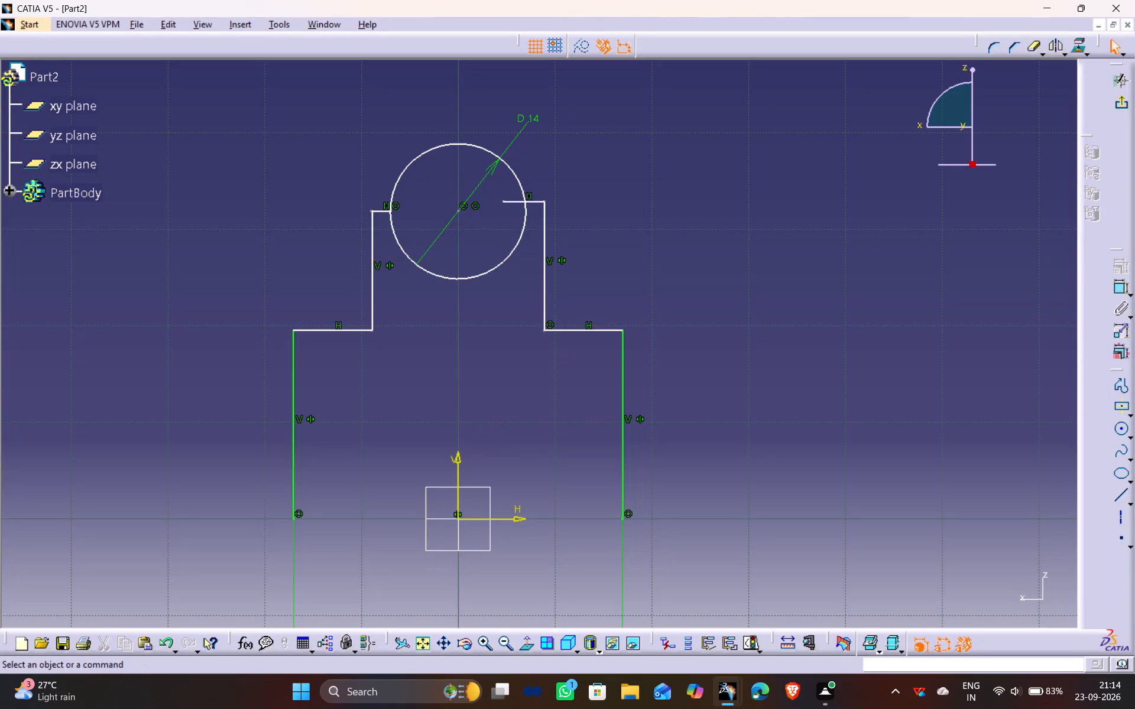
Make the two short top lines beside the circle symmetric about the V axis.
left_click(380, 212, "ctrl")
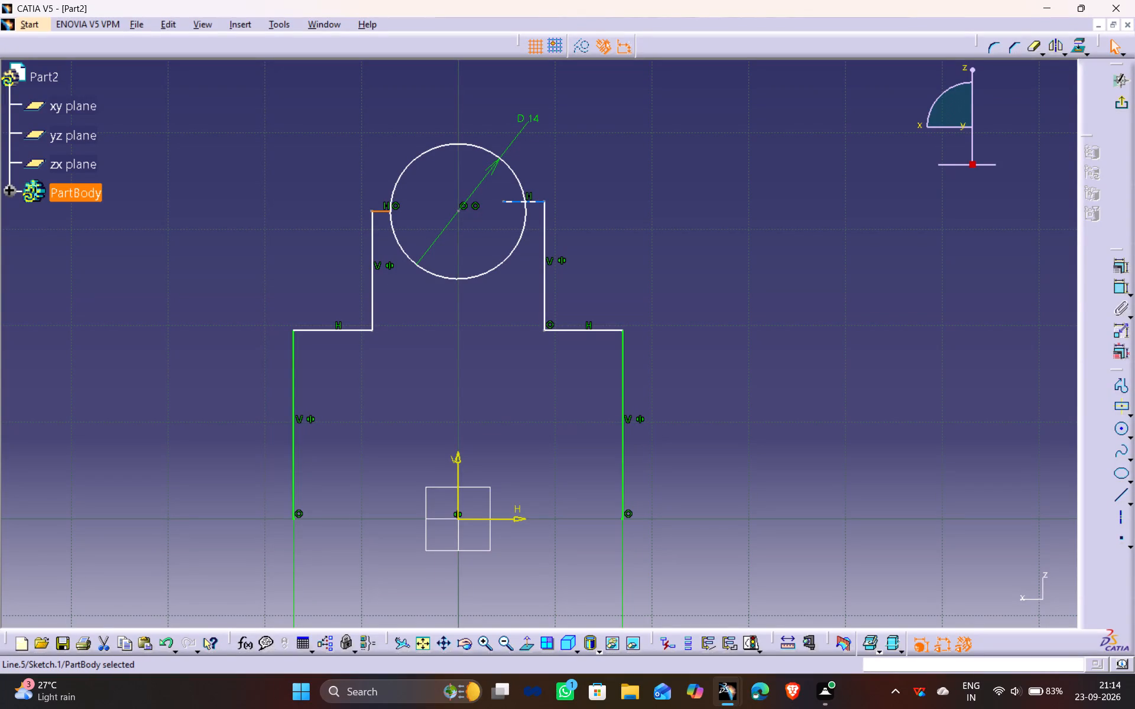
left_click(534, 201, "ctrl")
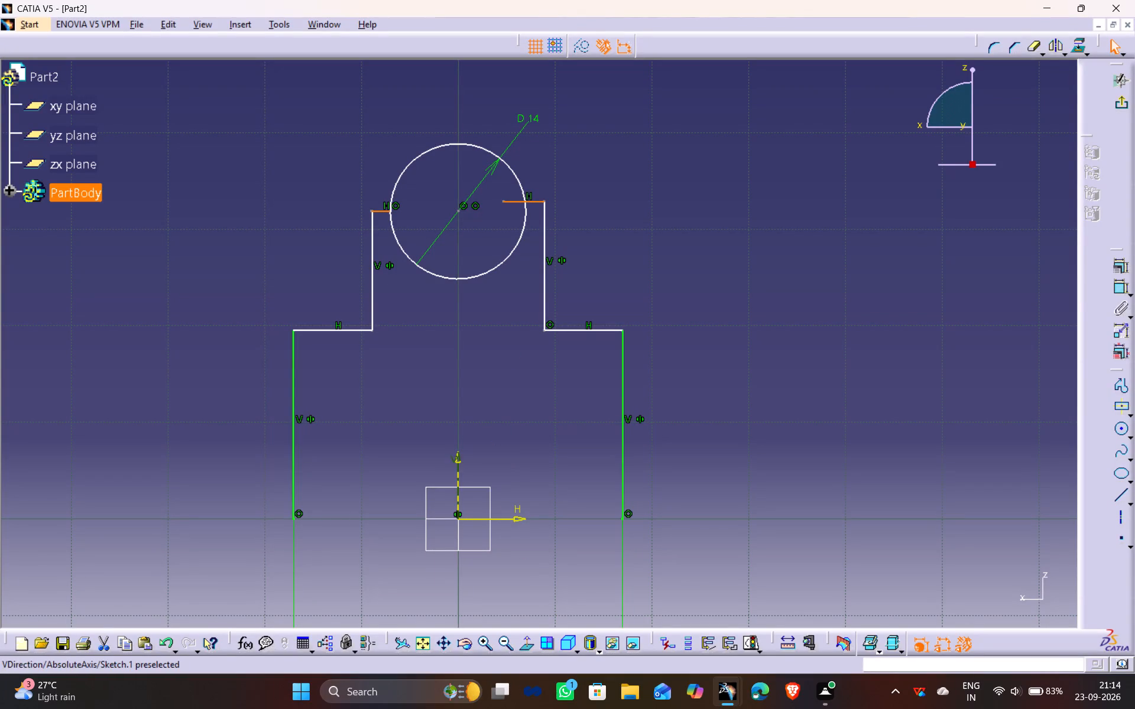
left_click(462, 464, "ctrl")
left_click(1118, 261)
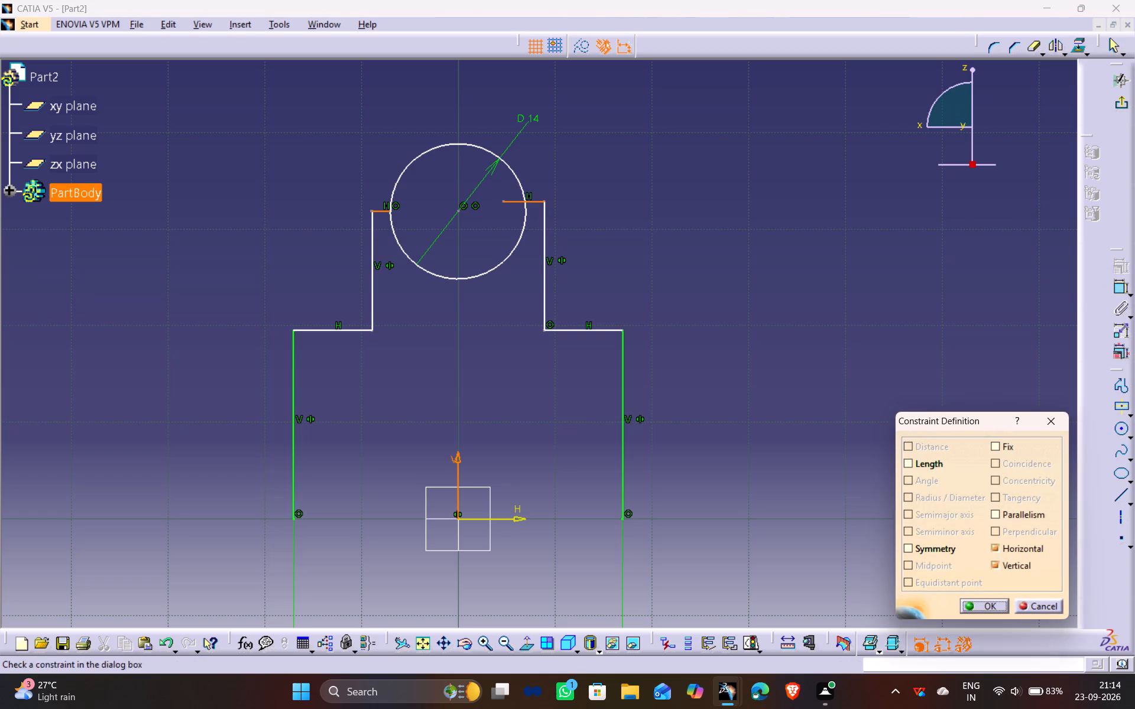
left_click(941, 552)
left_click(982, 609)
left_click_drag(729, 327, 721, 326)
Make the inner end of the positive-H short top line coincident with the circle.
left_click(502, 211)
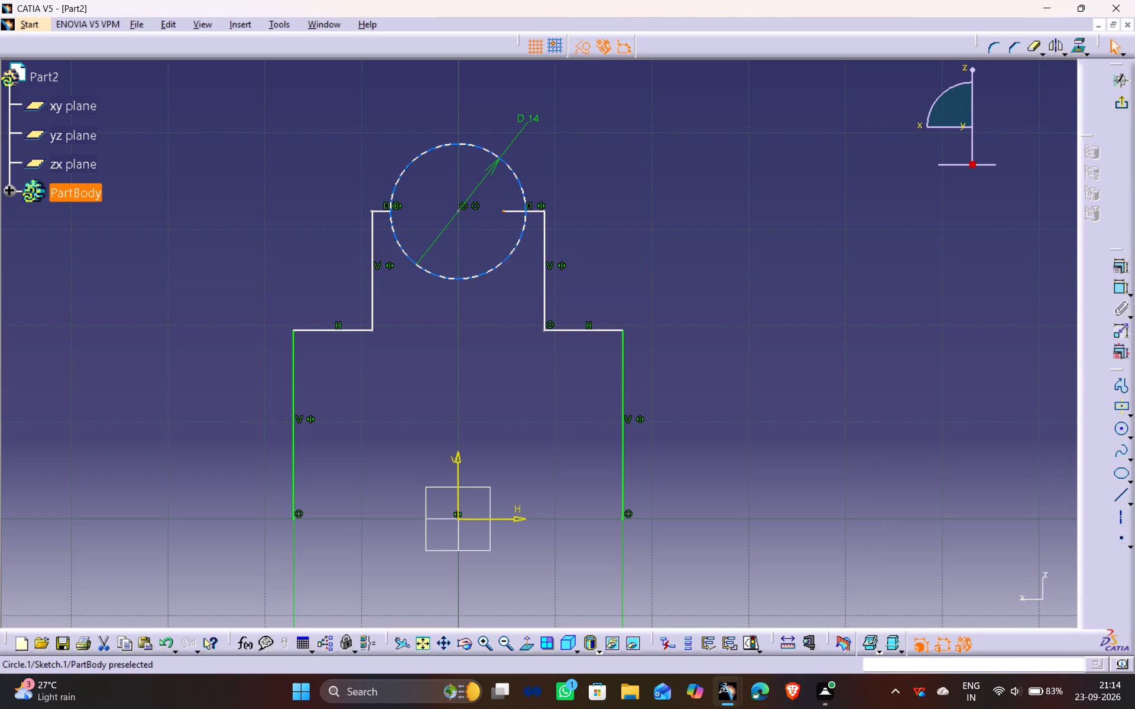
left_click(520, 186, "ctrl")
left_click(1115, 263)
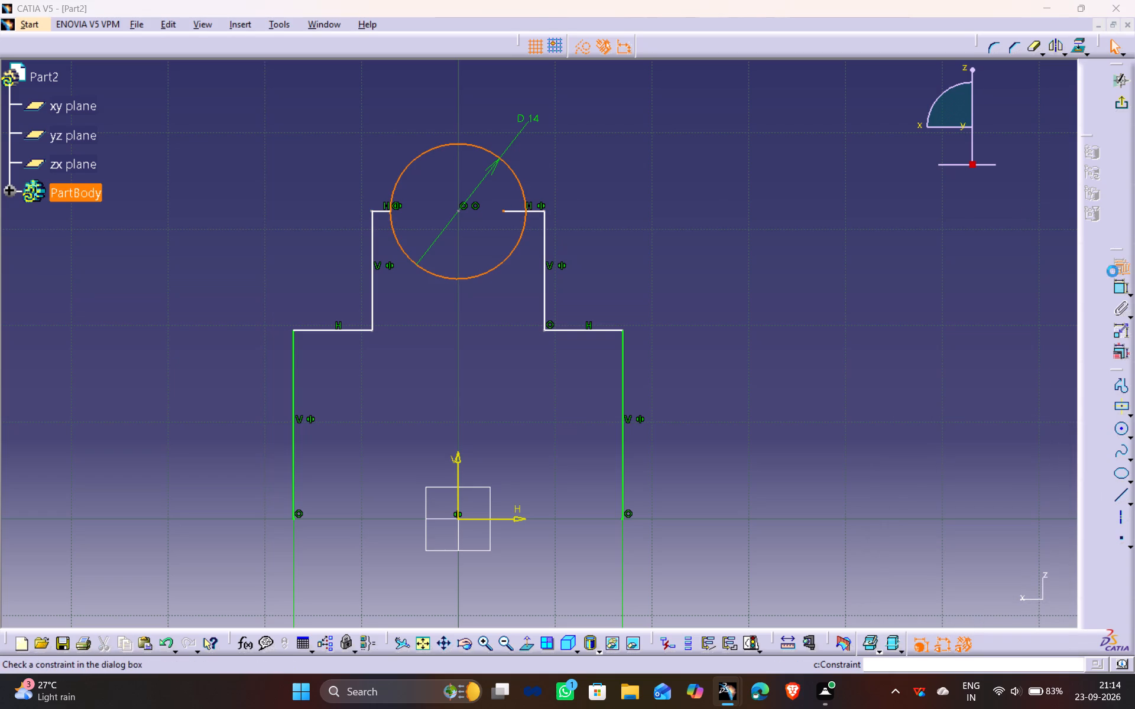
left_click(1039, 464)
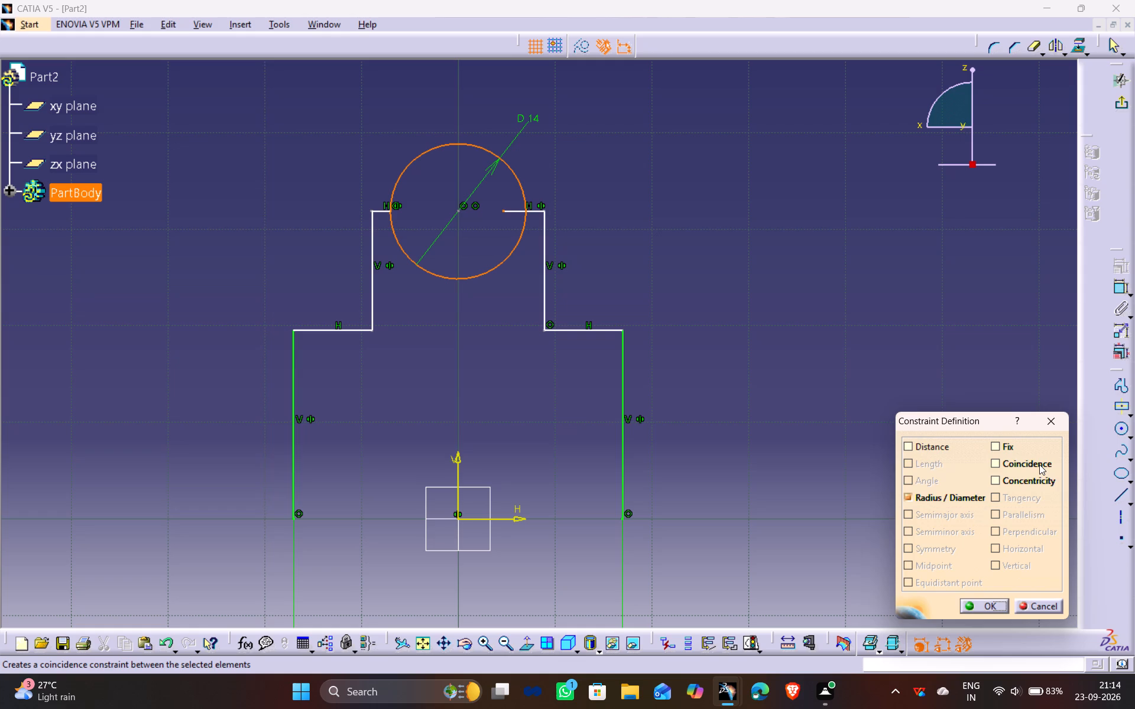
left_click(993, 607)
left_click(721, 337)
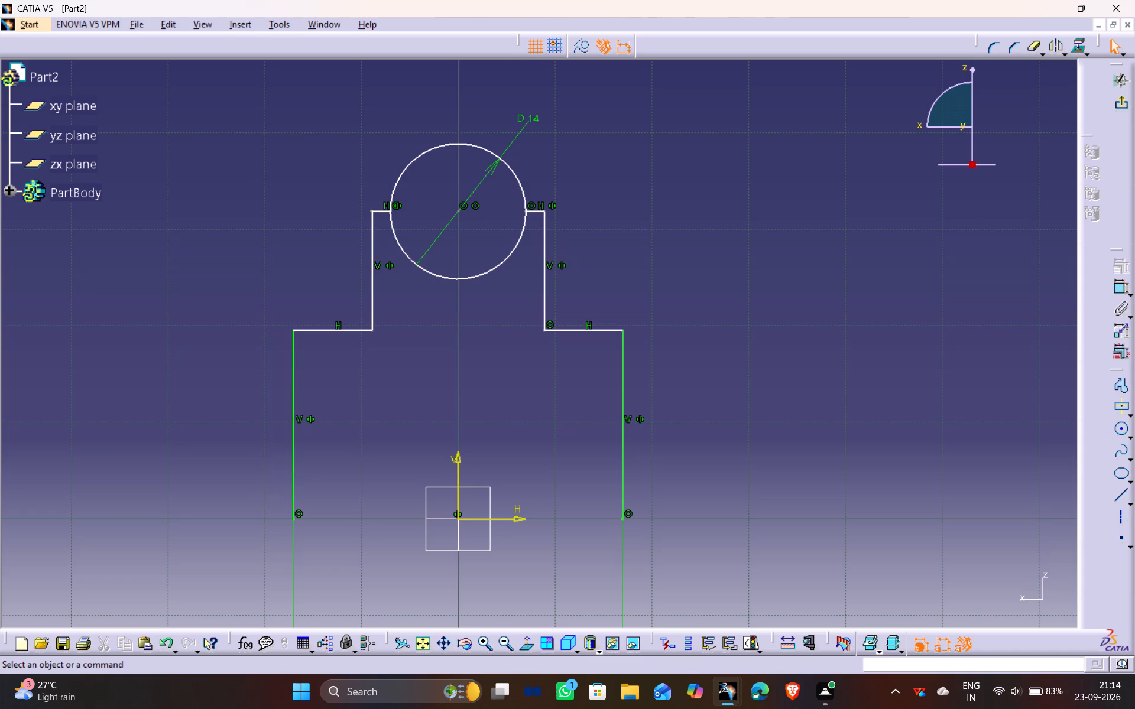
Dimension the height of the short top line above the H axis and set it to 18 mm.
left_click(1119, 290)
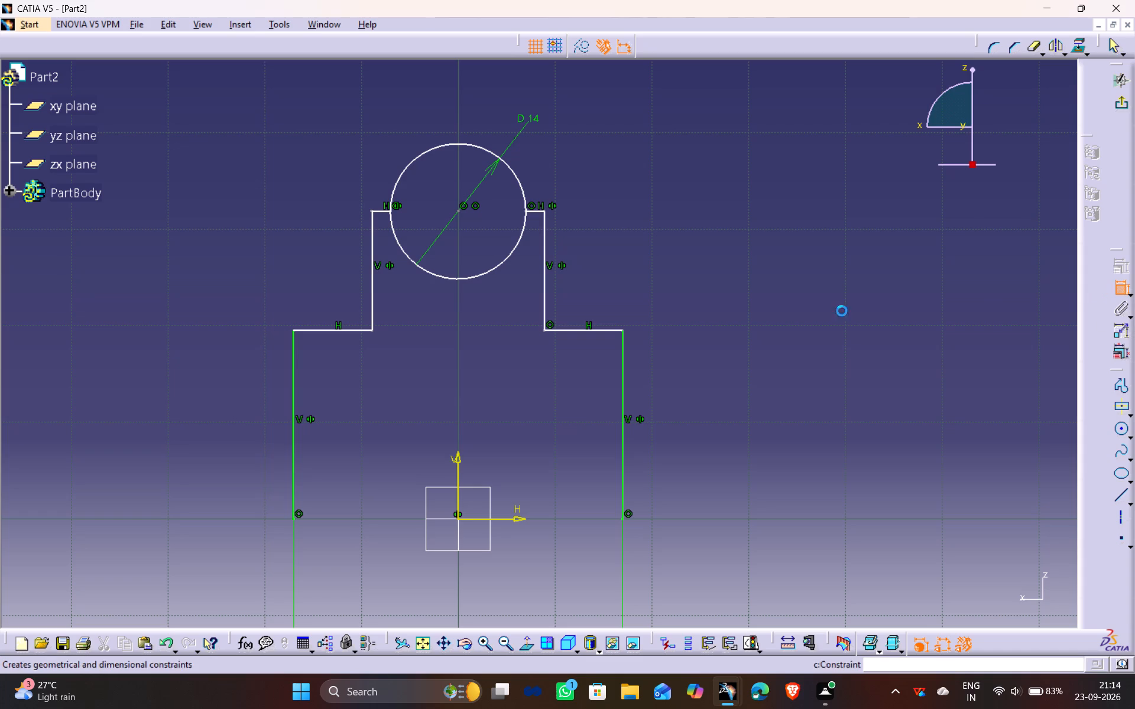
left_click(383, 213)
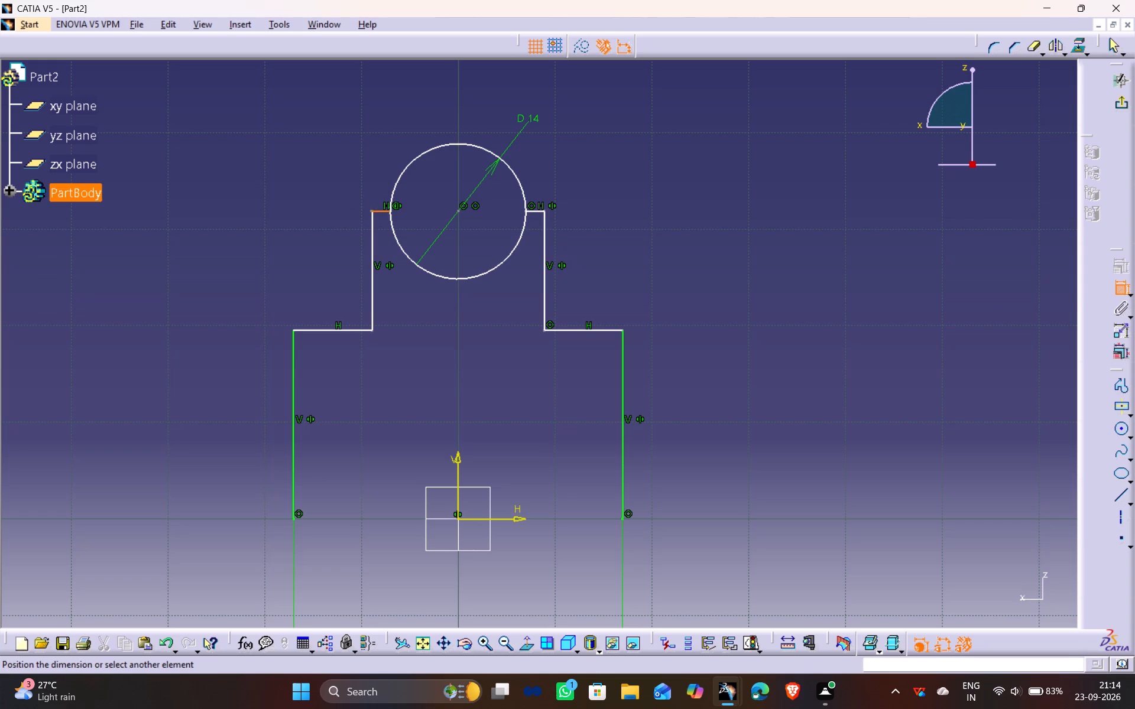
left_click(511, 517)
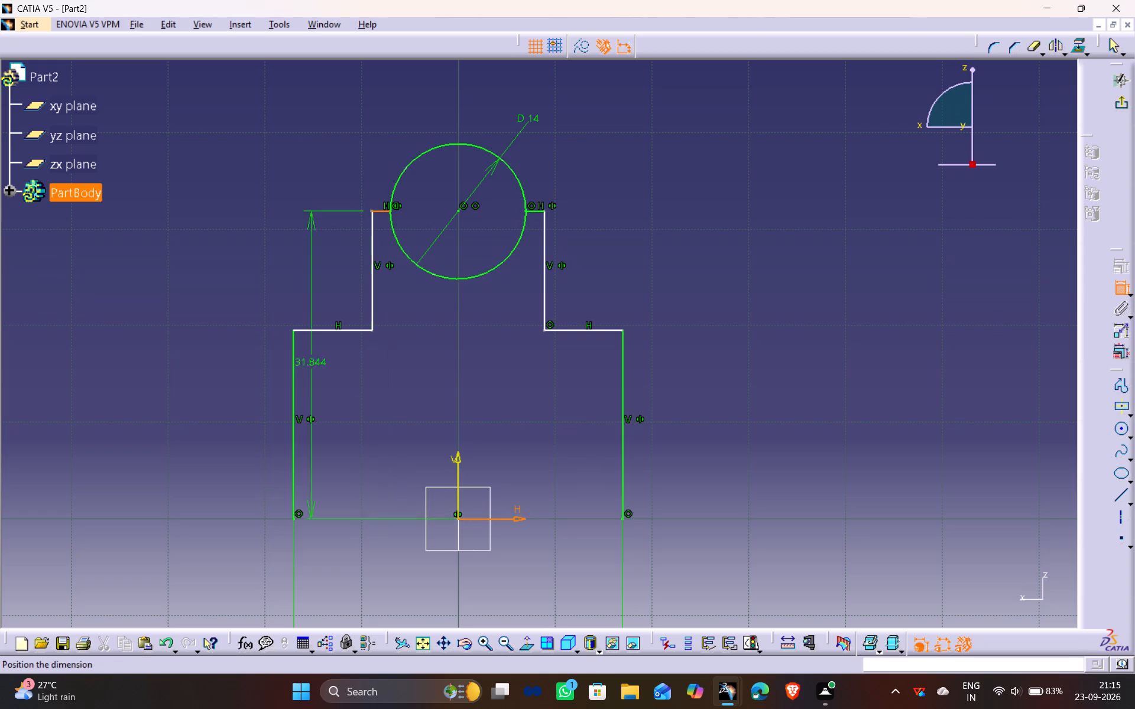
left_click(208, 412)
double_click(208, 407)
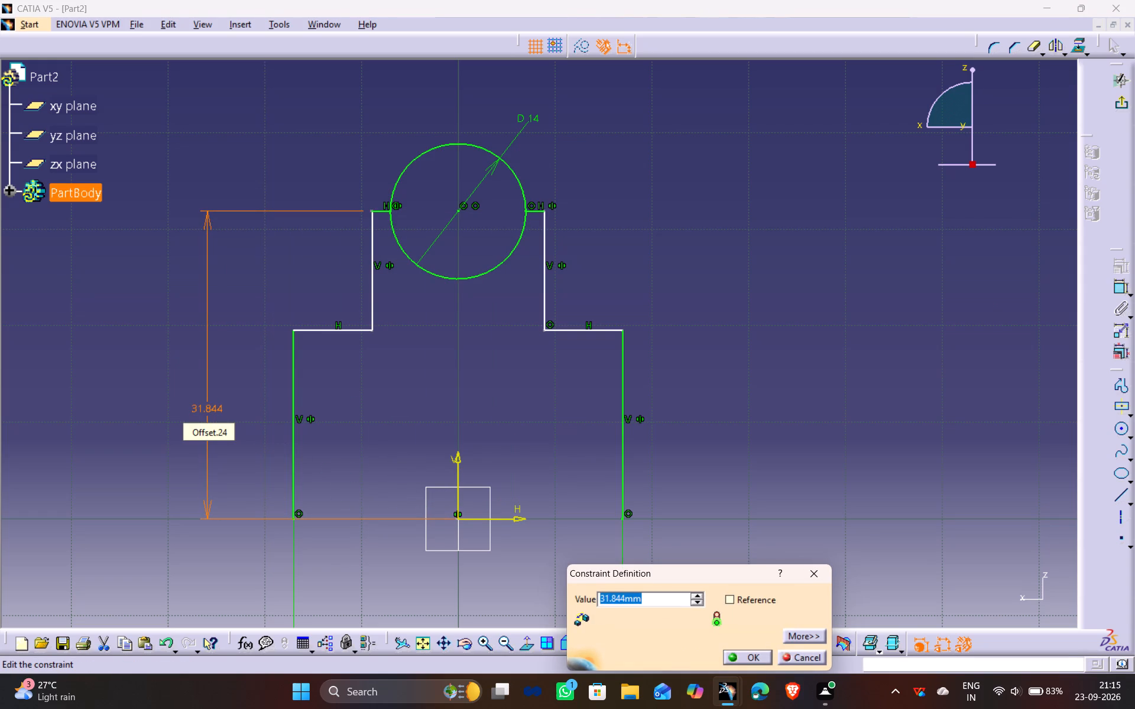
type("18")
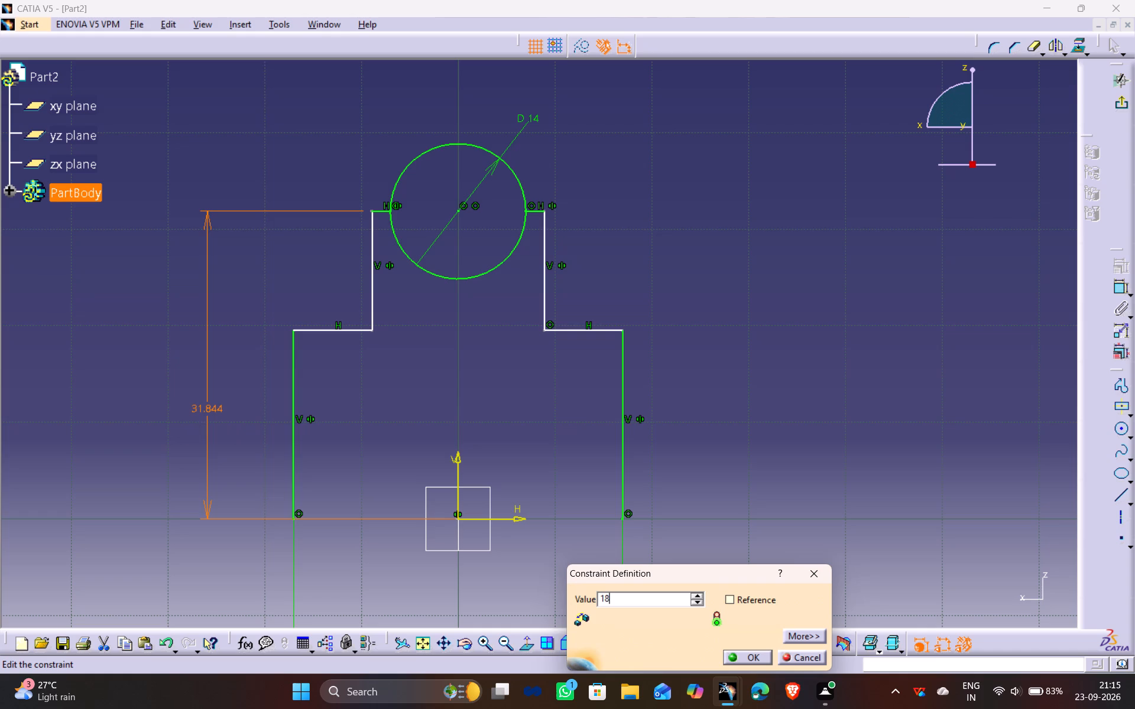
key("Return")
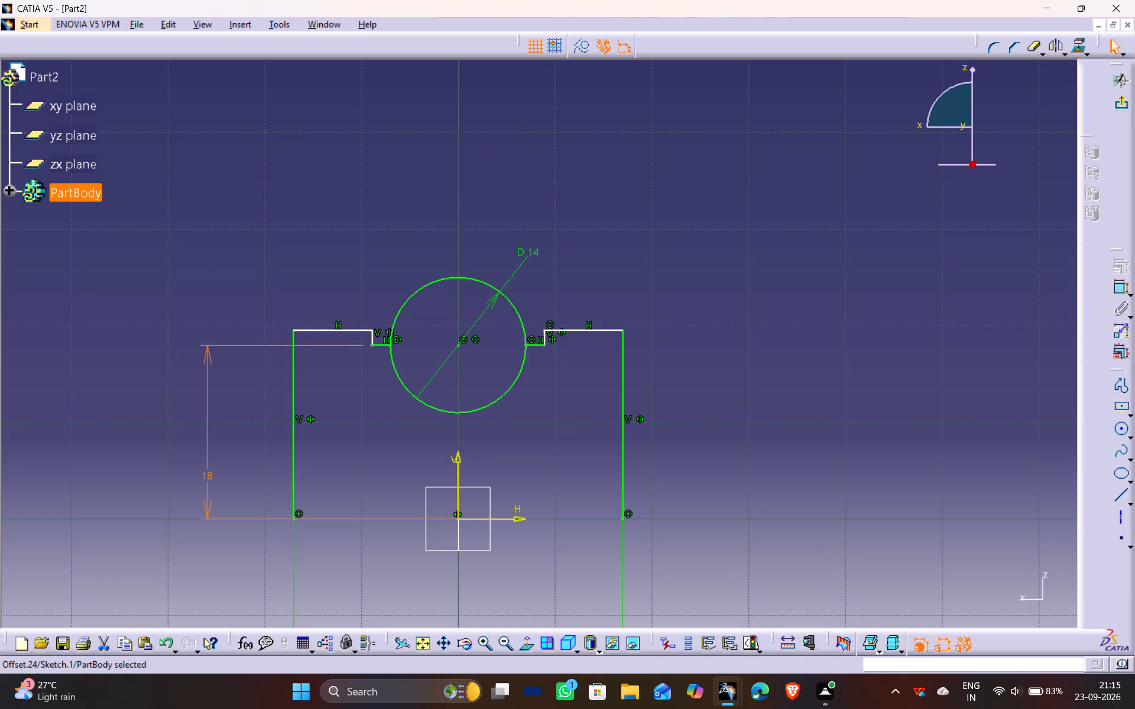
Move the shoulder lines down below the circle and set the short top line's height above the H axis to 24 mm.
left_click_drag(350, 330, 356, 429)
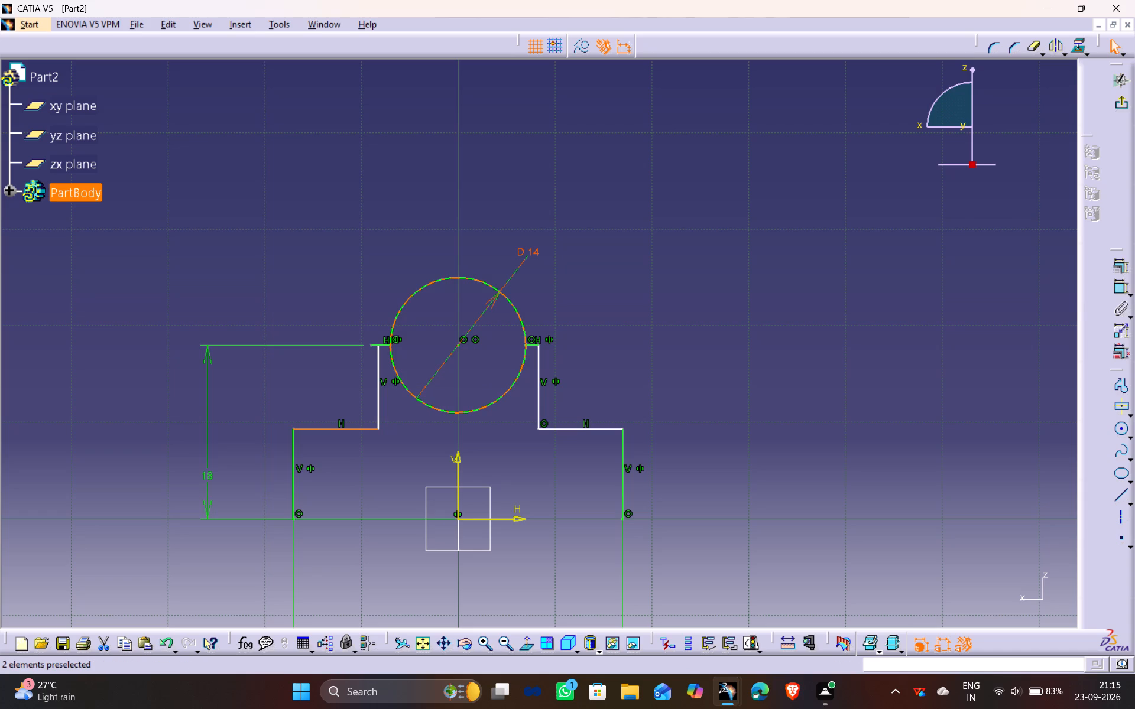
double_click(210, 476)
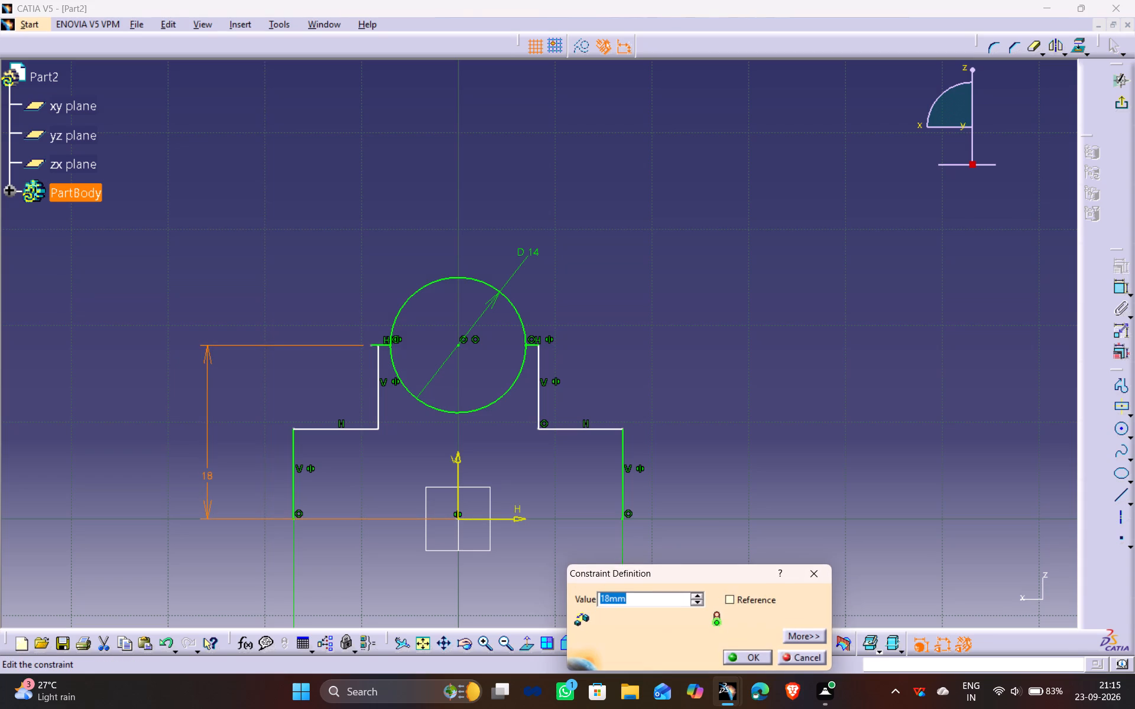
middle_click_drag(530, 508, 533, 466)
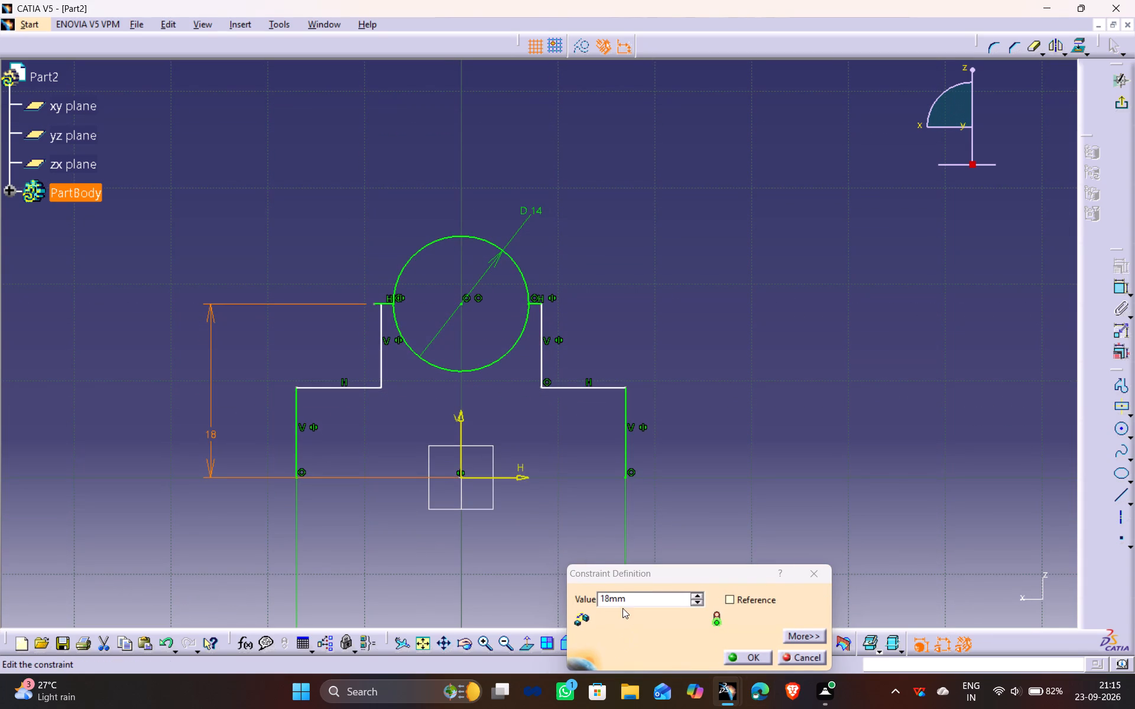
left_click_drag(609, 596, 520, 601)
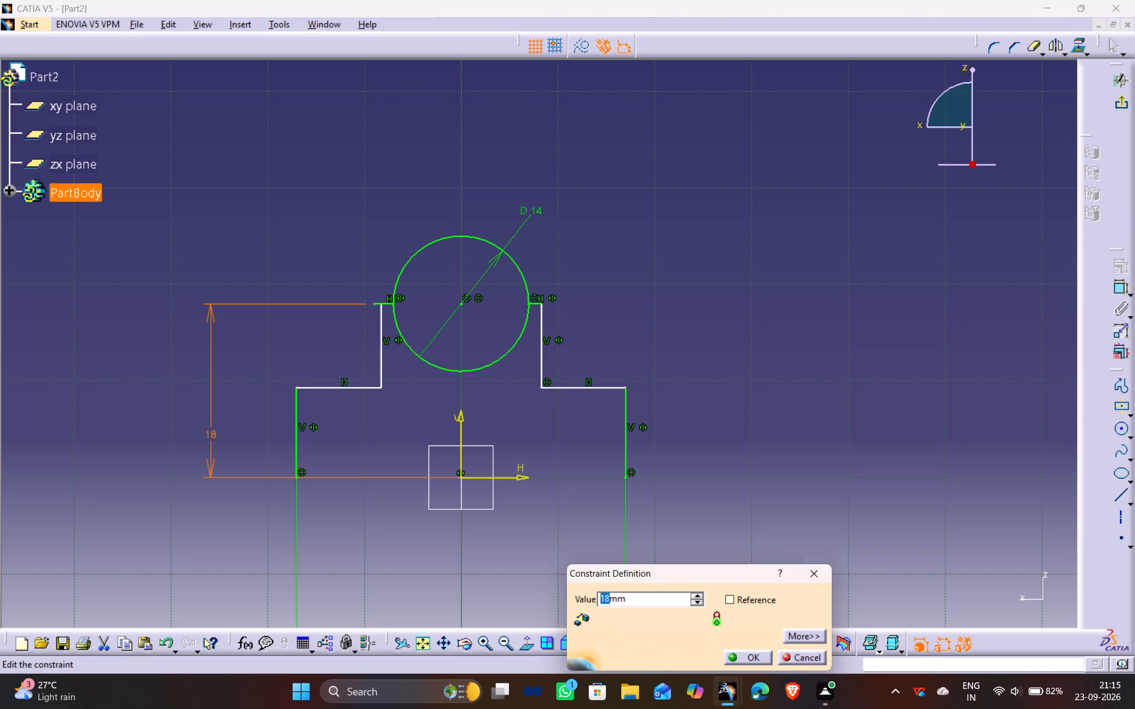
type("24")
key("Return")
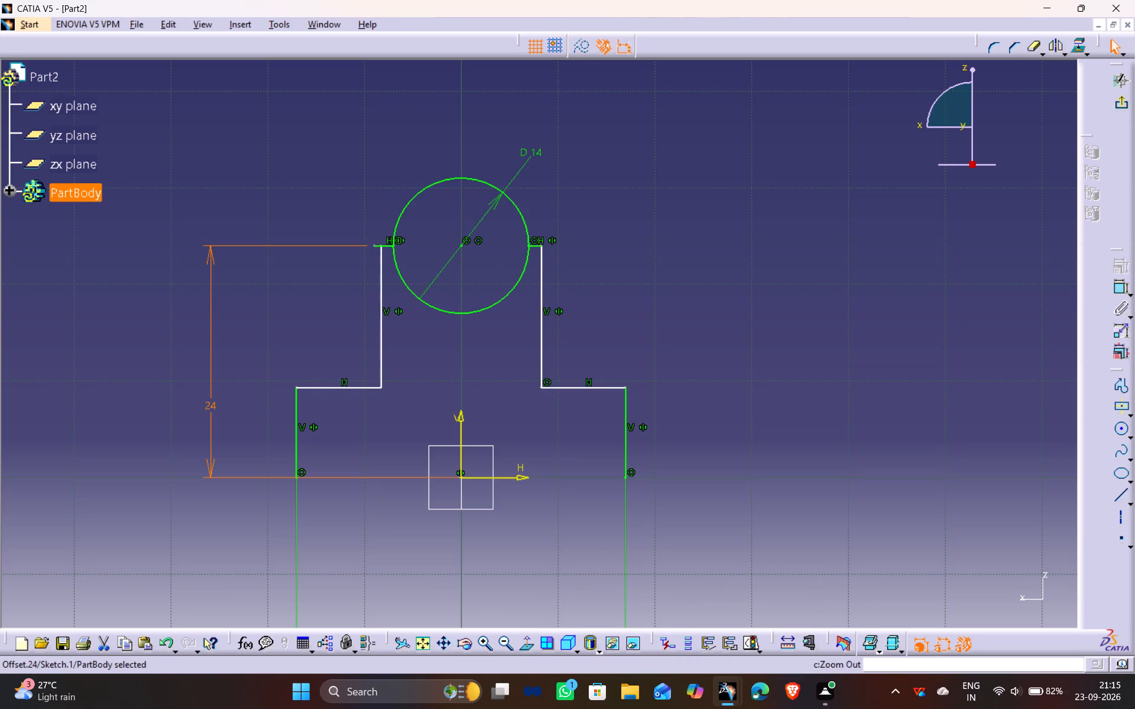
Dimension the length of the negative-H outer vertical line and set it to 12 mm.
left_click(333, 388)
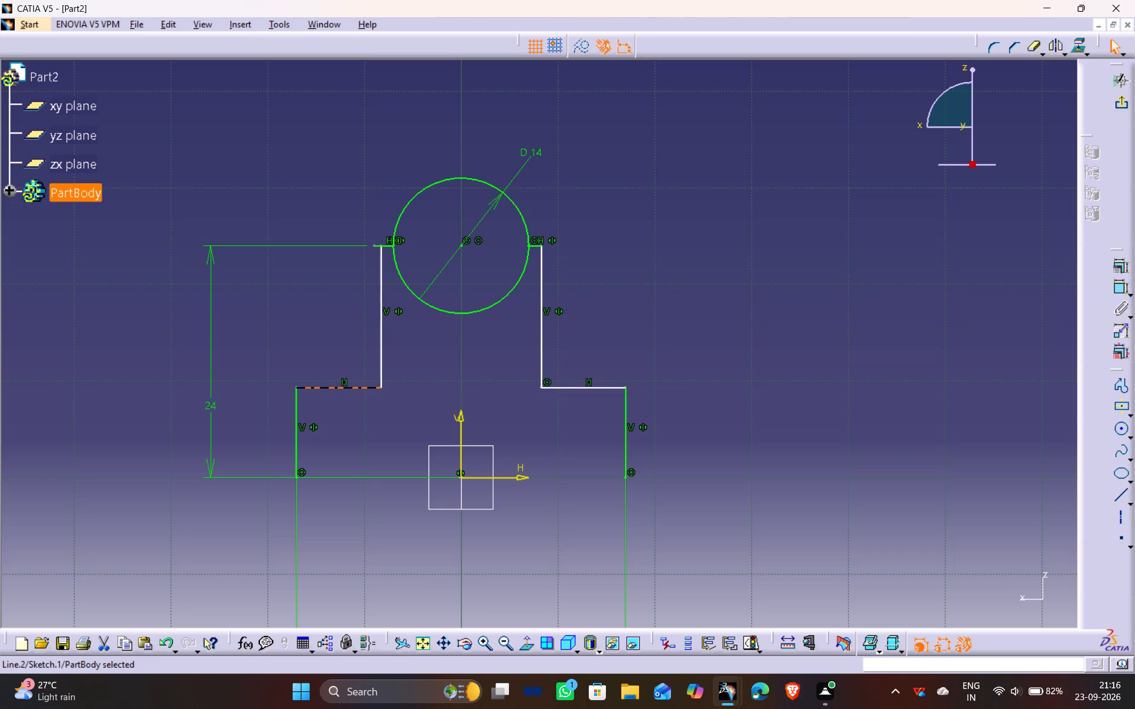
left_click(298, 443)
left_click(1126, 284)
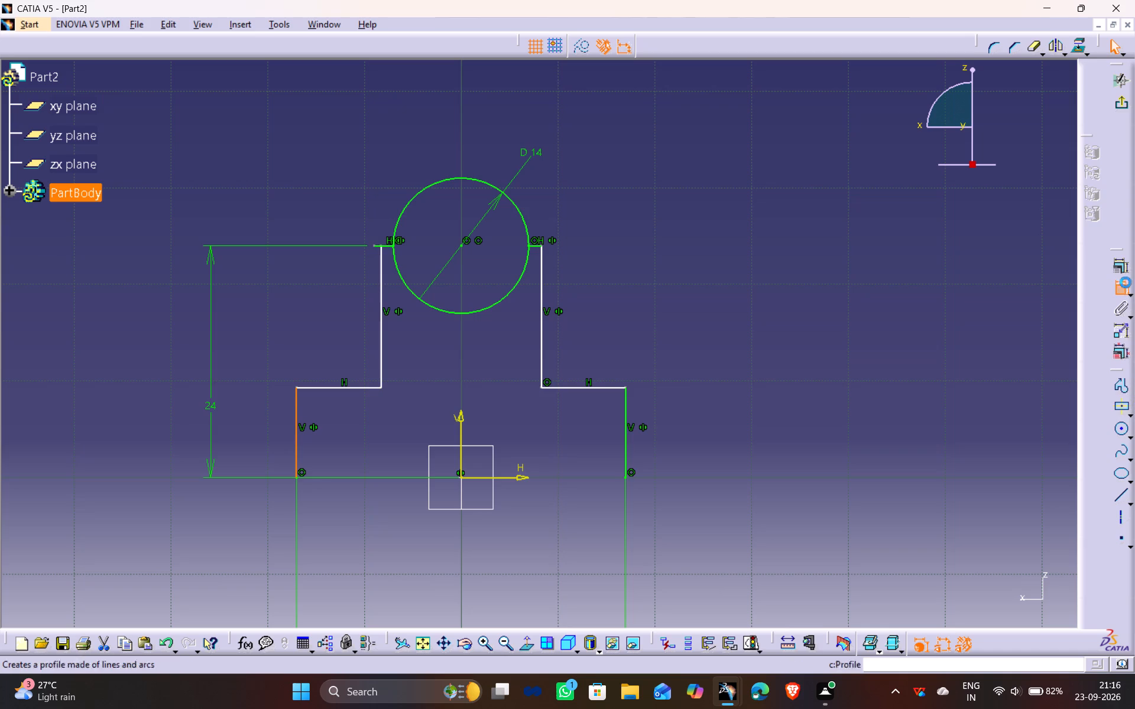
left_click(256, 432)
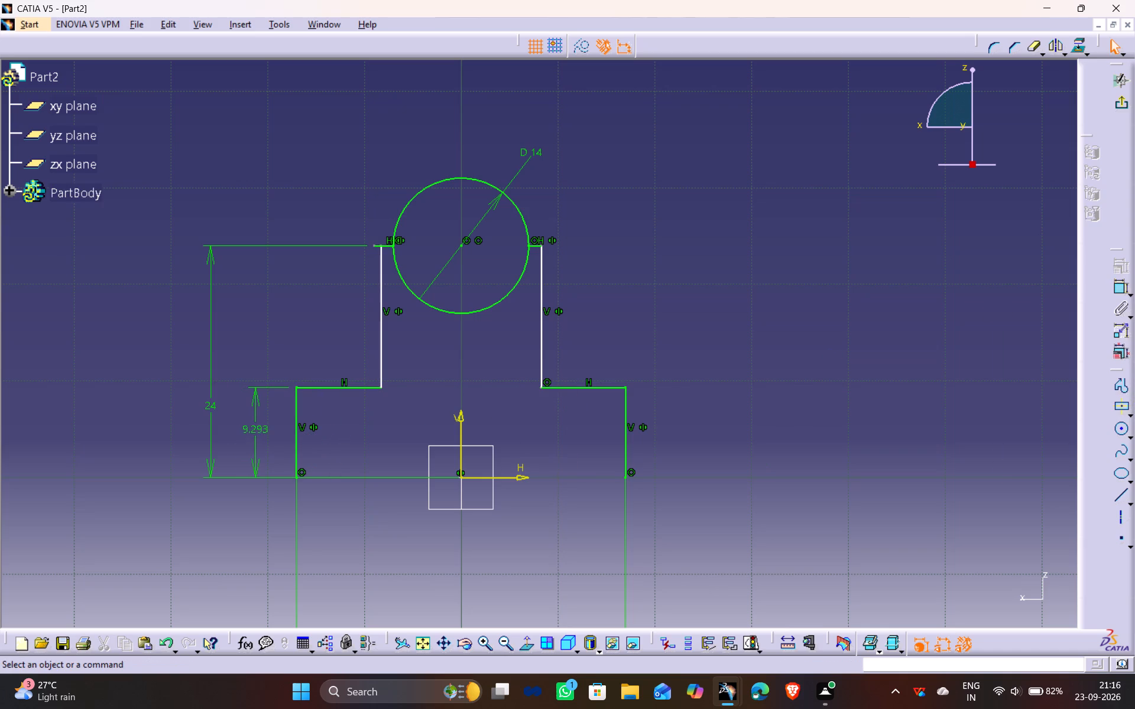
double_click(256, 430)
type("12")
key("Return")
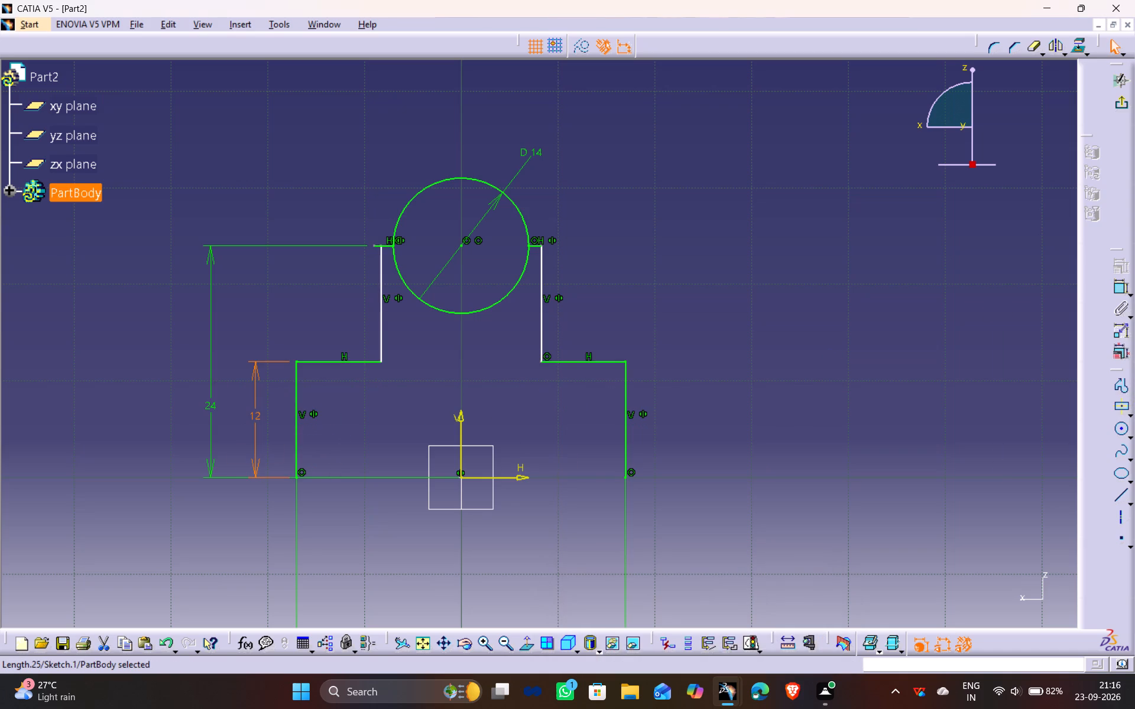
left_click_drag(685, 256, 683, 262)
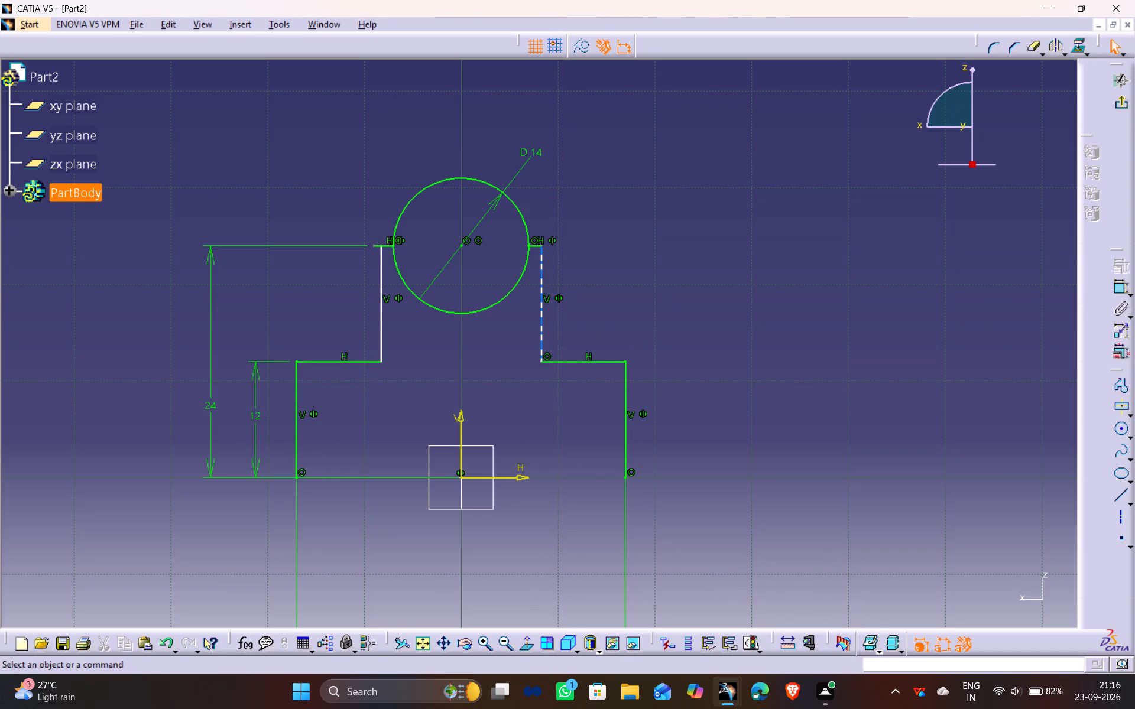
Dimension the distance between the two upper vertical lines and set it to 20 mm.
left_click(541, 331)
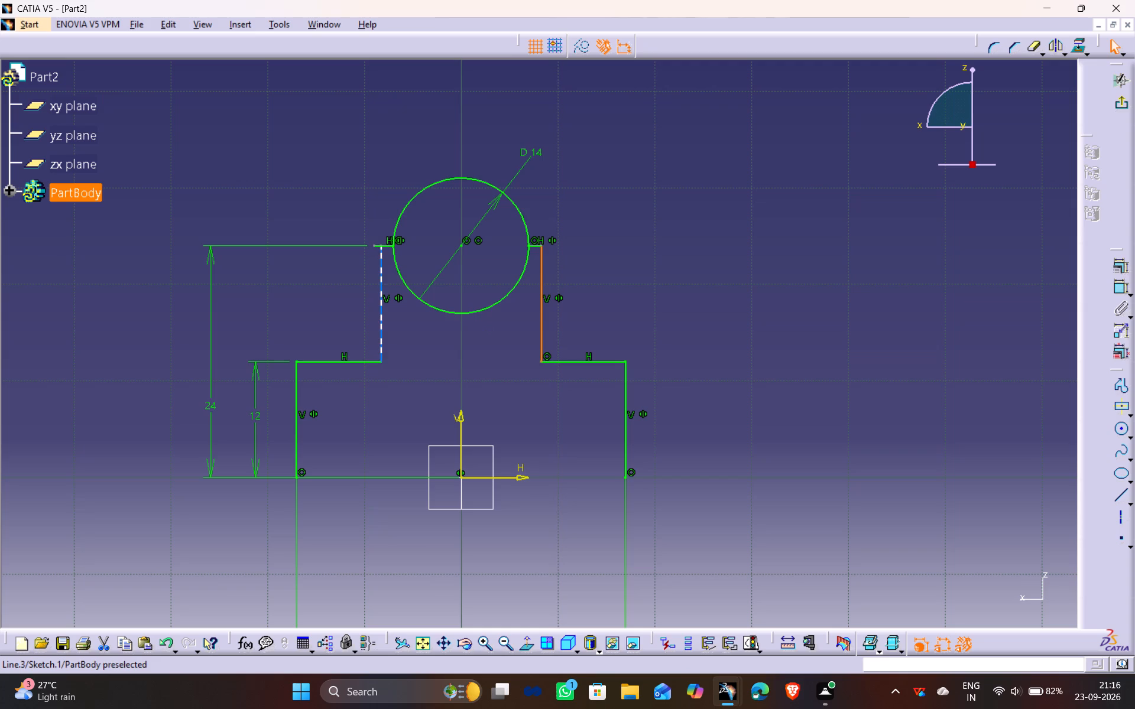
left_click(378, 328)
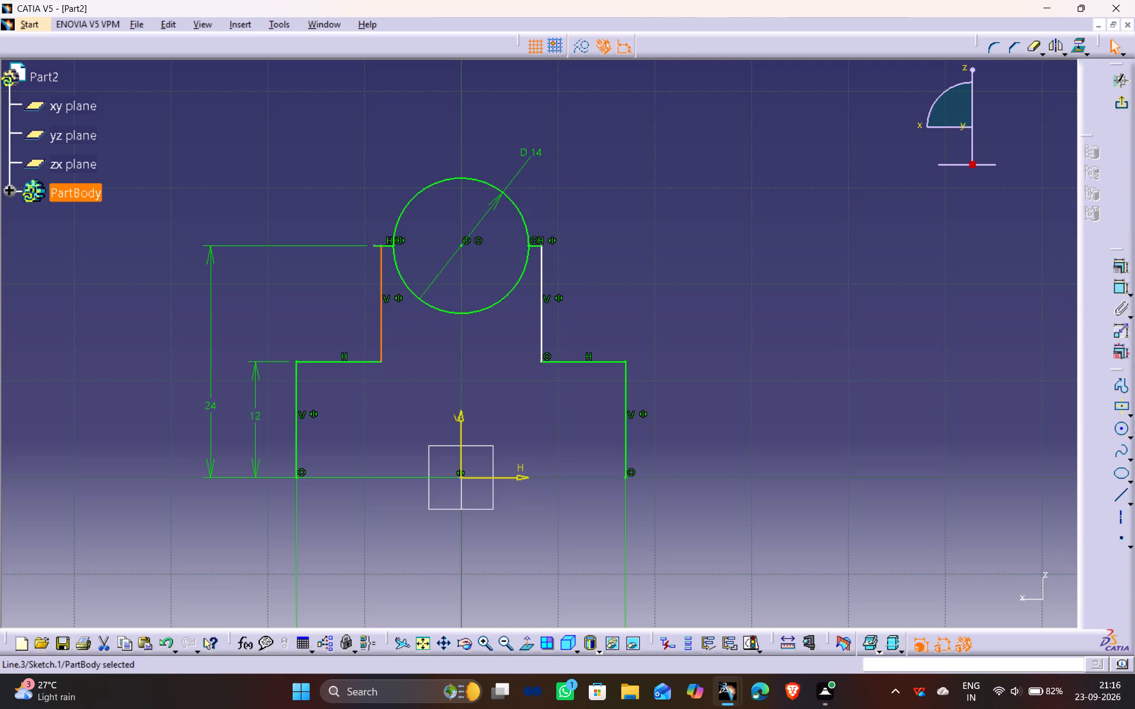
left_click(544, 333, "ctrl")
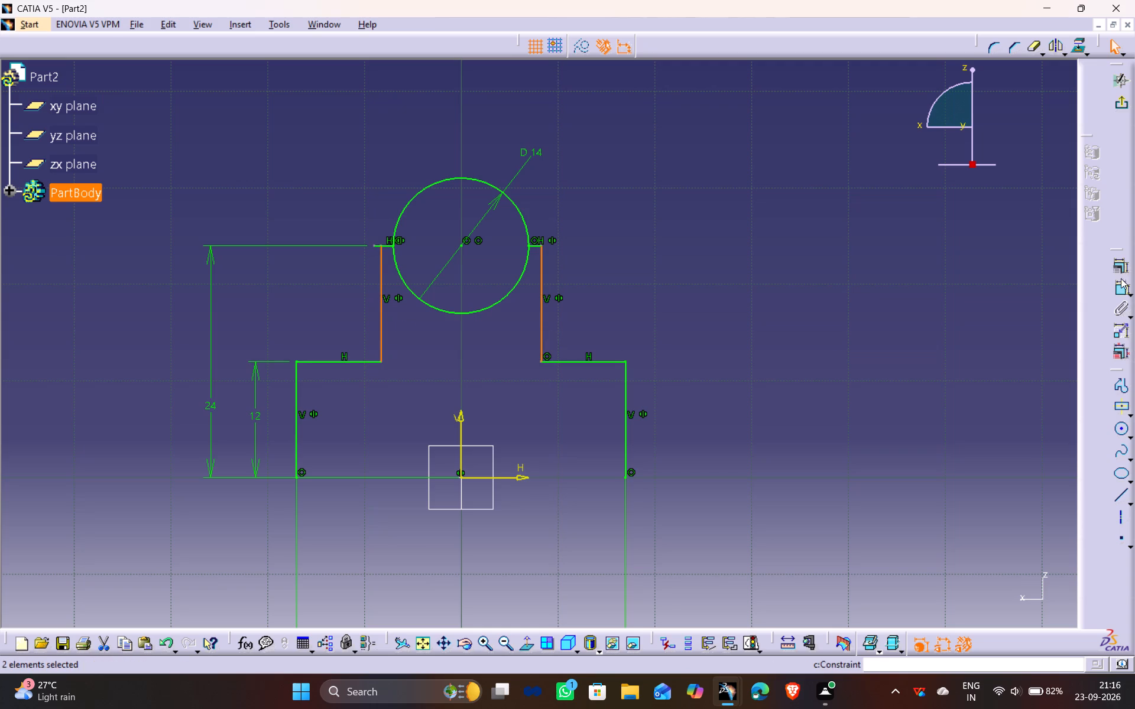
left_click(1121, 294)
left_click(452, 392)
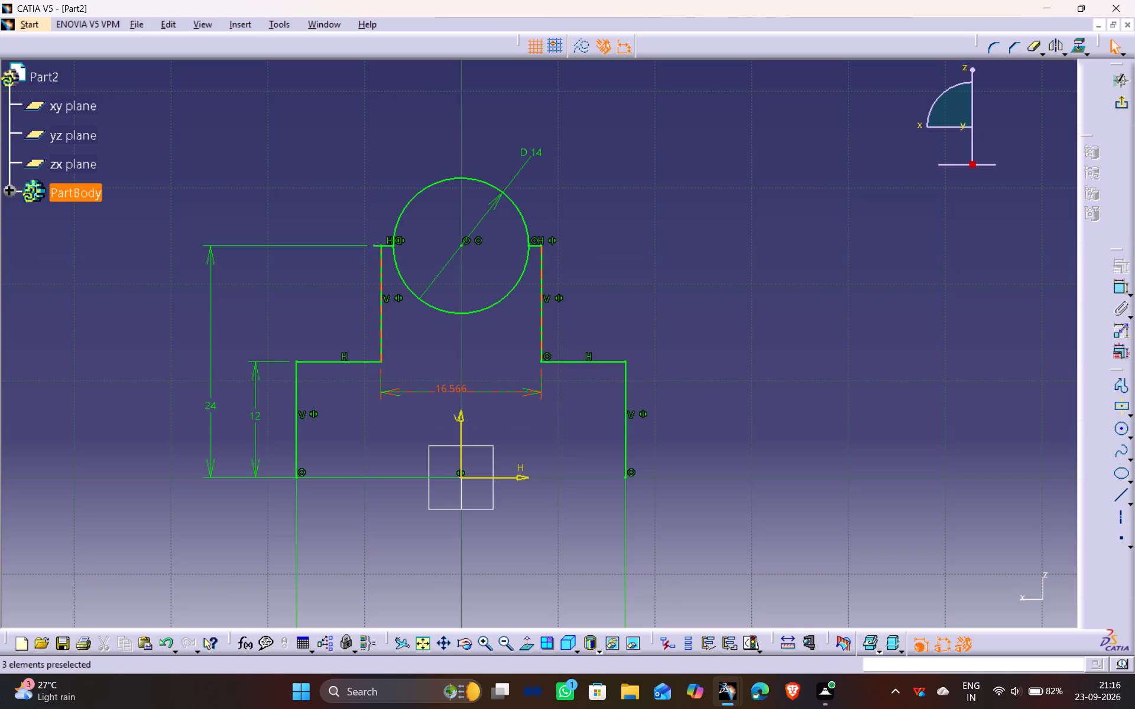
double_click(455, 391)
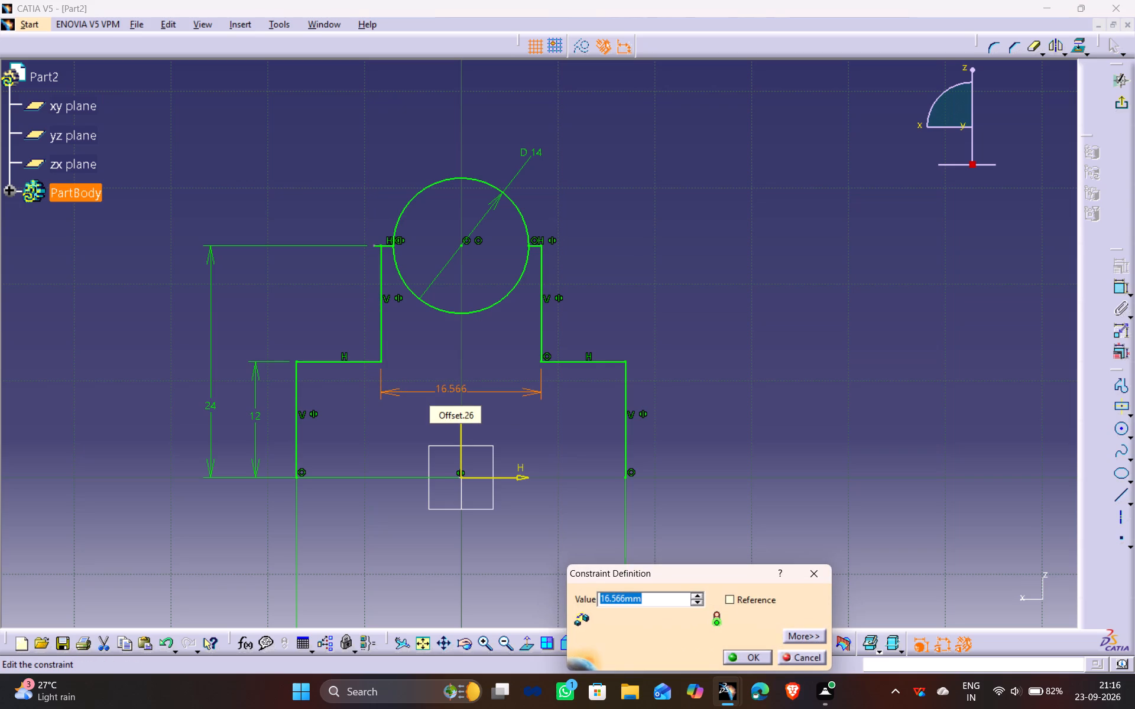
type("20")
key("Return")
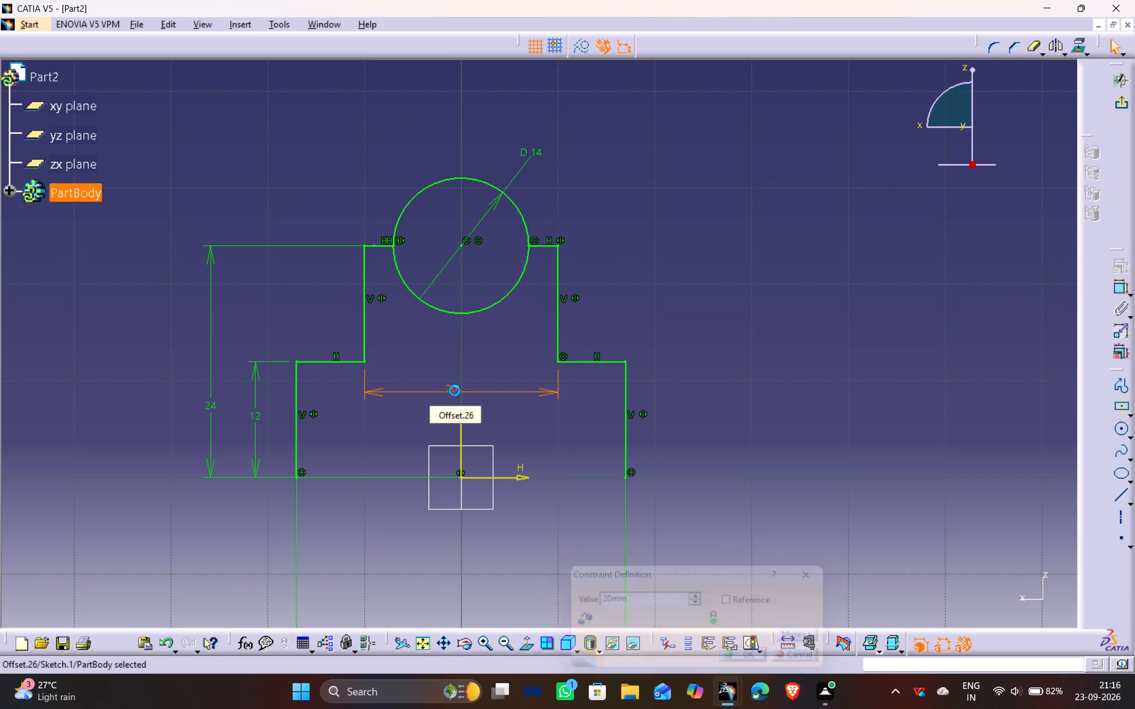
left_click(614, 264)
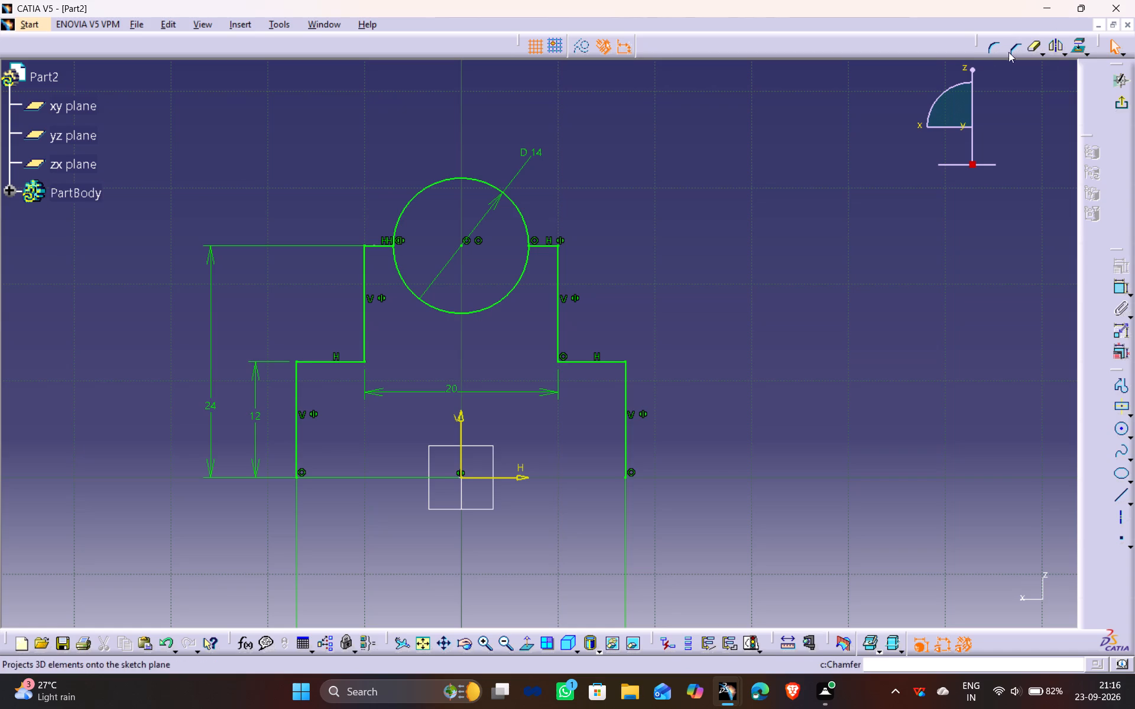
Trim away the lower half of the 14 mm circle with Quick Trim.
left_click(1037, 47)
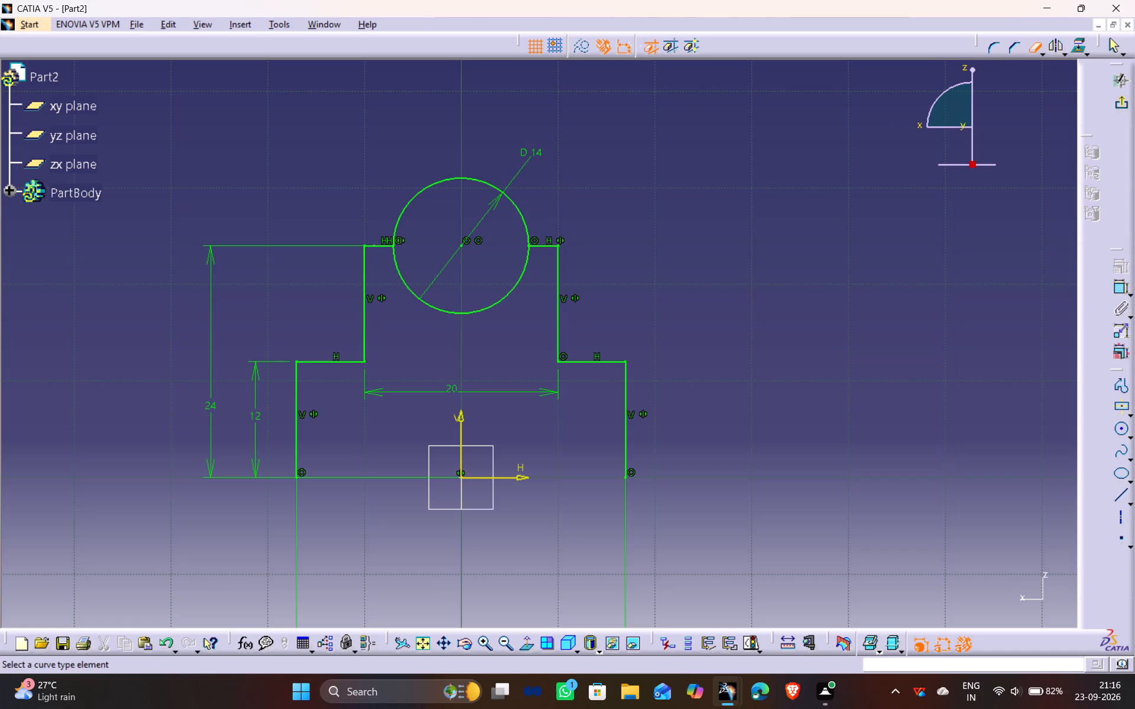
left_click(467, 310)
left_click(674, 242)
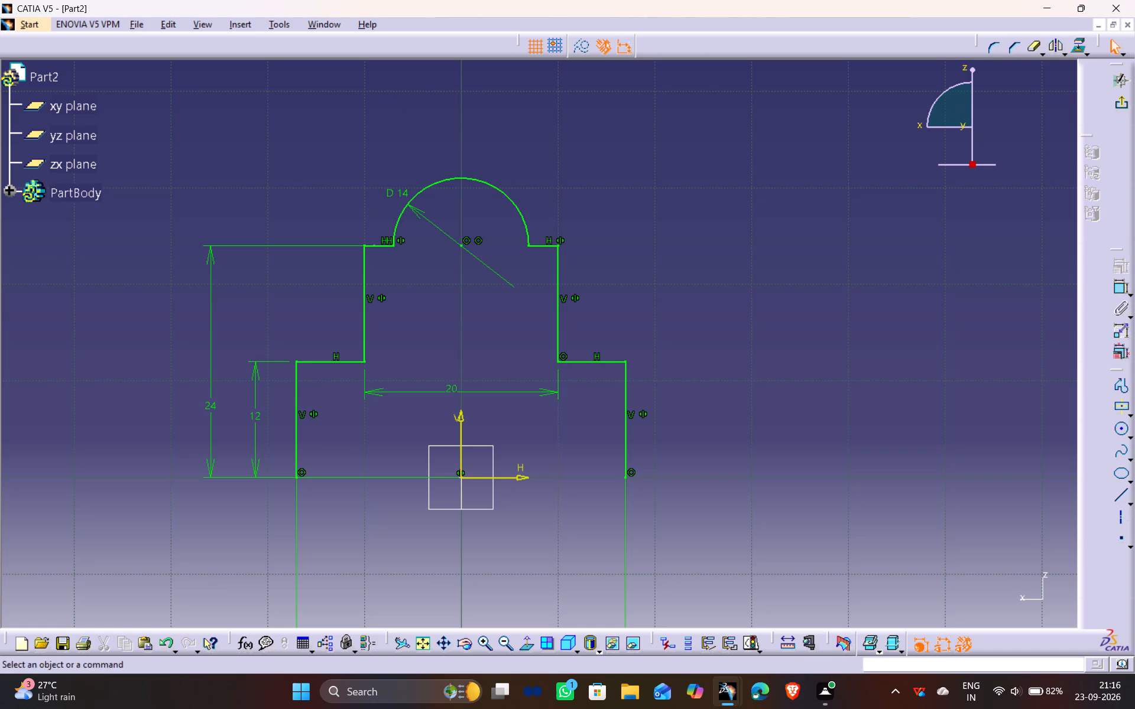
Draw a horizontal base line along the H axis joining the lower ends of the two outer vertical lines.
left_click(1121, 490)
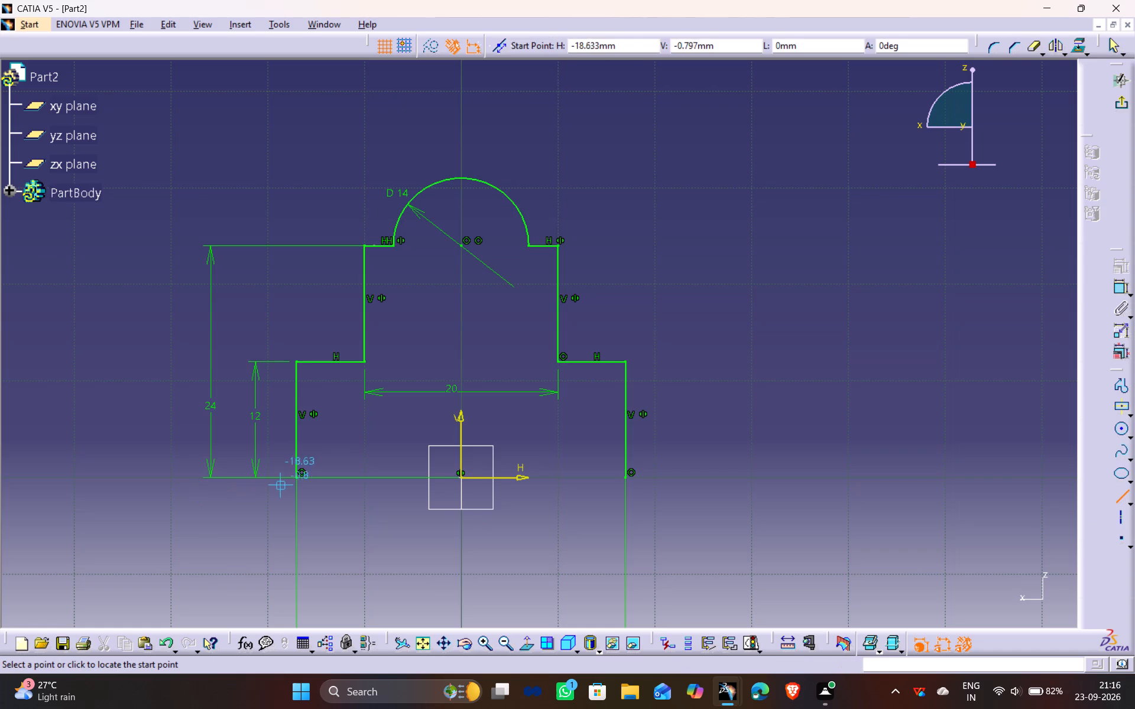
left_click(299, 481)
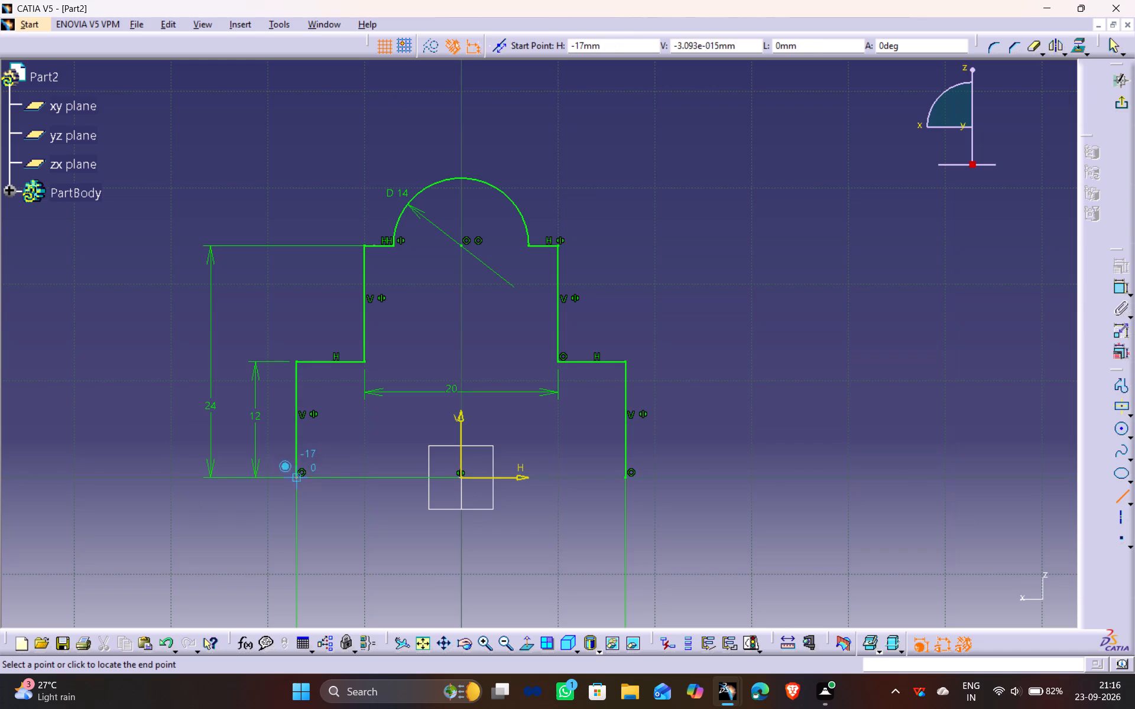
left_click(625, 479)
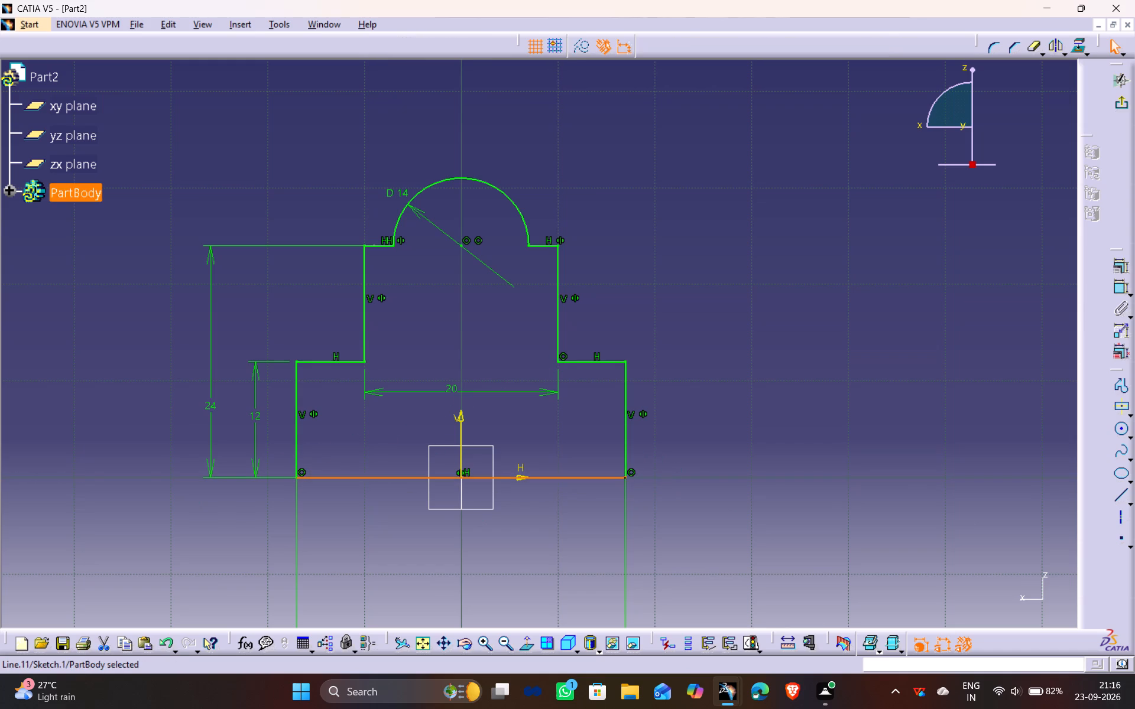
left_click(797, 433)
Check the sketch's solving status.
left_click(745, 644)
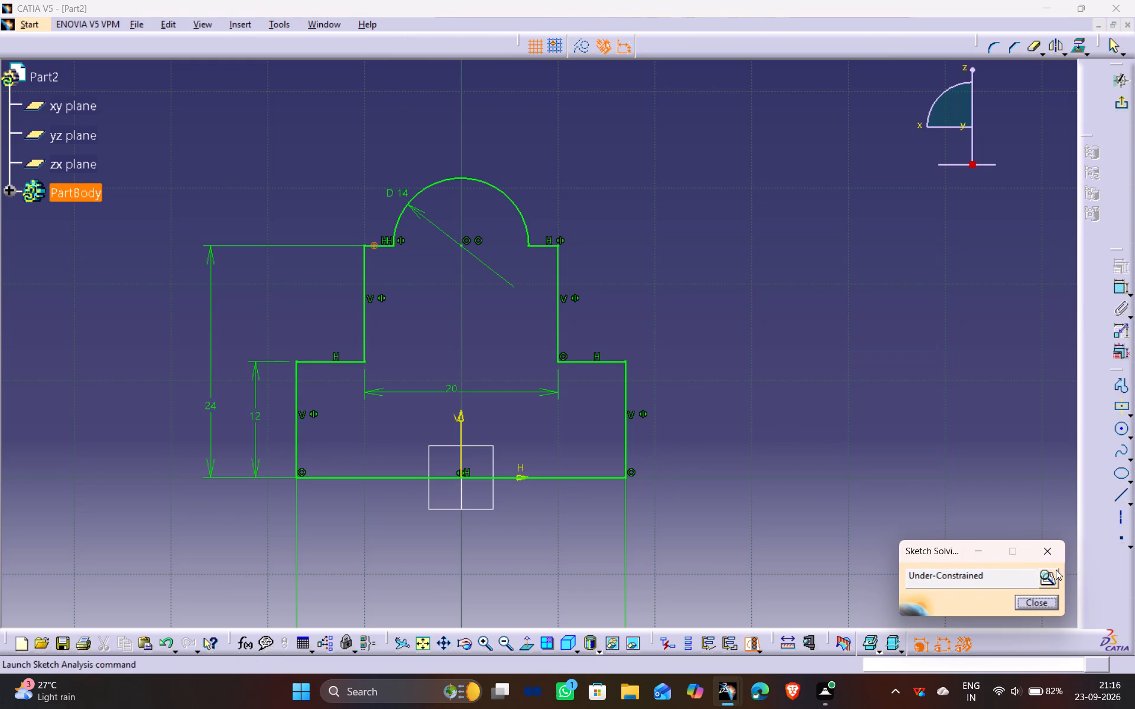
left_click(1048, 599)
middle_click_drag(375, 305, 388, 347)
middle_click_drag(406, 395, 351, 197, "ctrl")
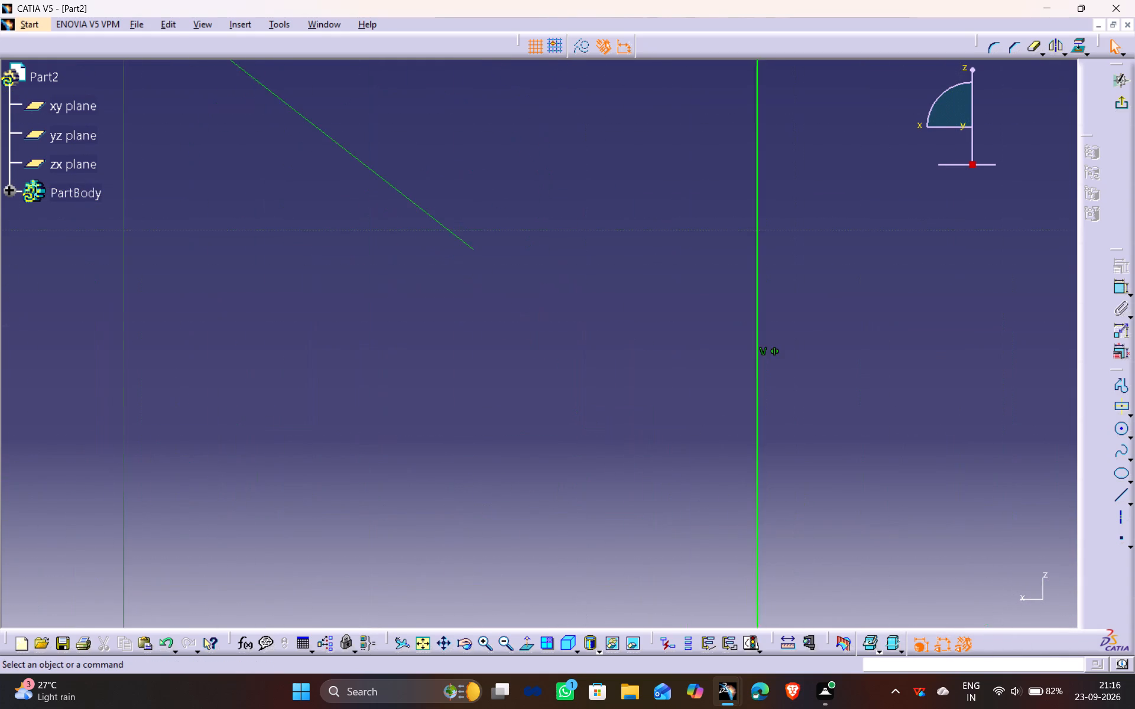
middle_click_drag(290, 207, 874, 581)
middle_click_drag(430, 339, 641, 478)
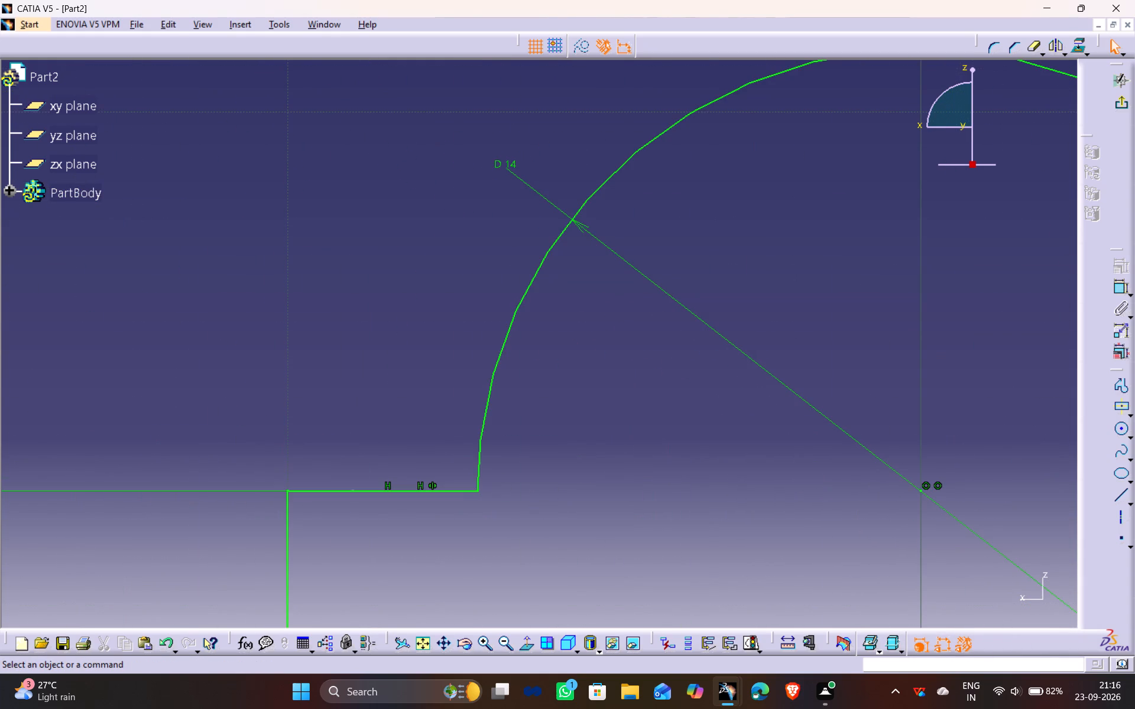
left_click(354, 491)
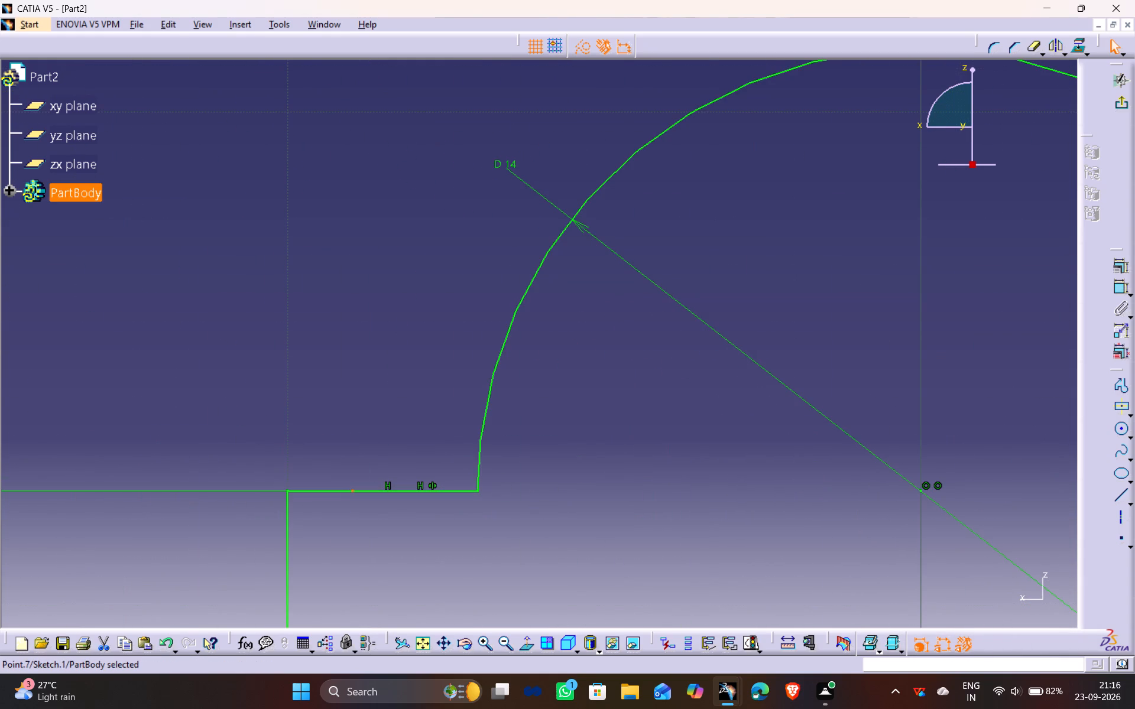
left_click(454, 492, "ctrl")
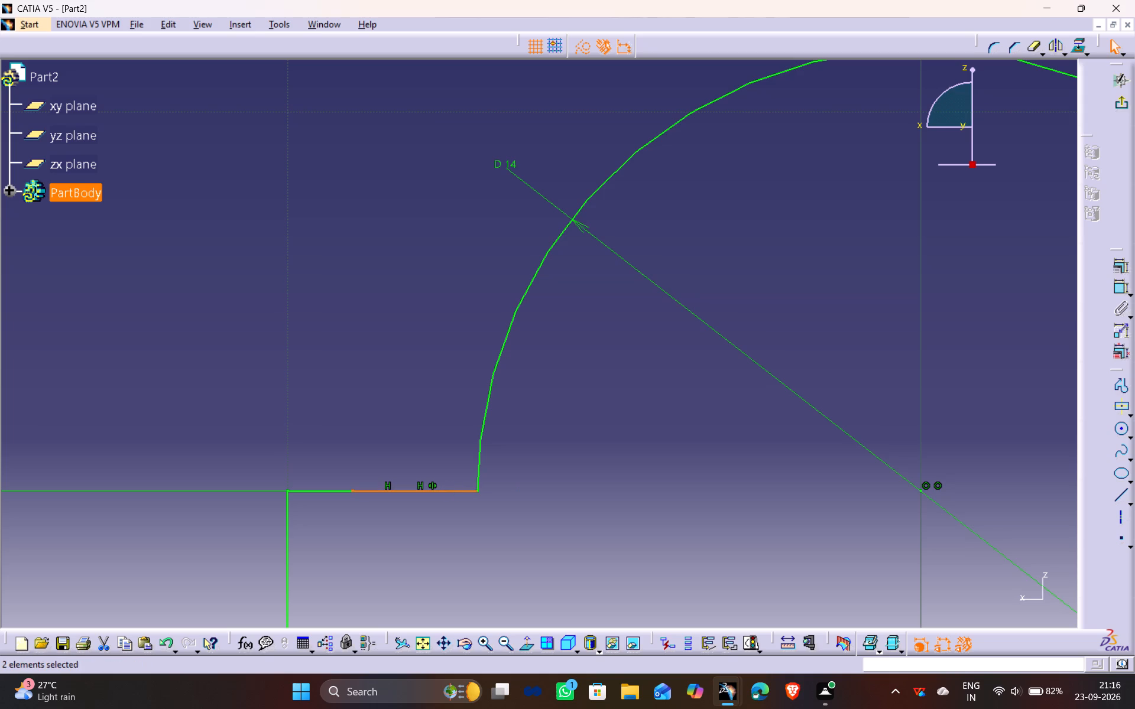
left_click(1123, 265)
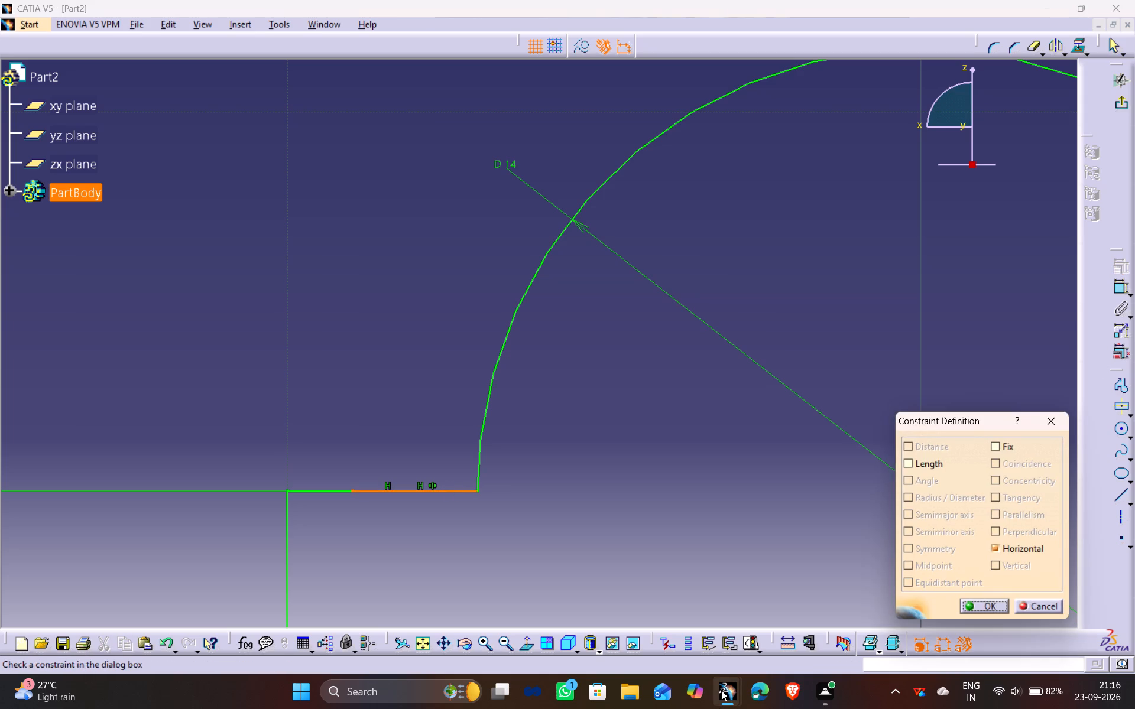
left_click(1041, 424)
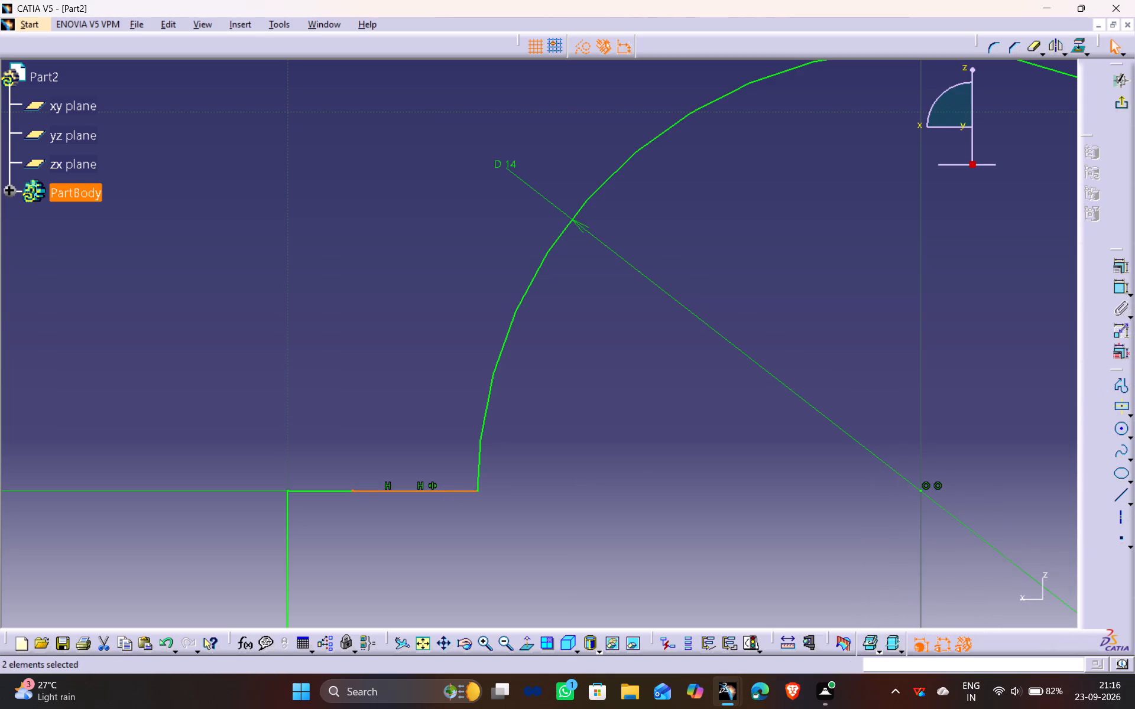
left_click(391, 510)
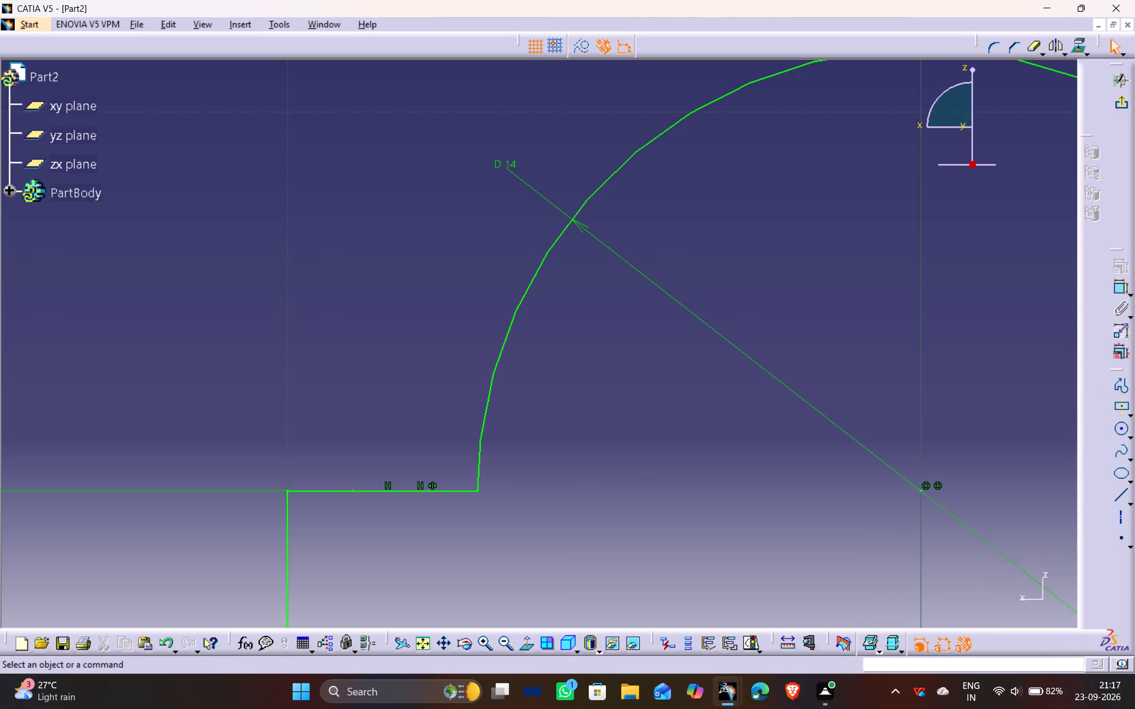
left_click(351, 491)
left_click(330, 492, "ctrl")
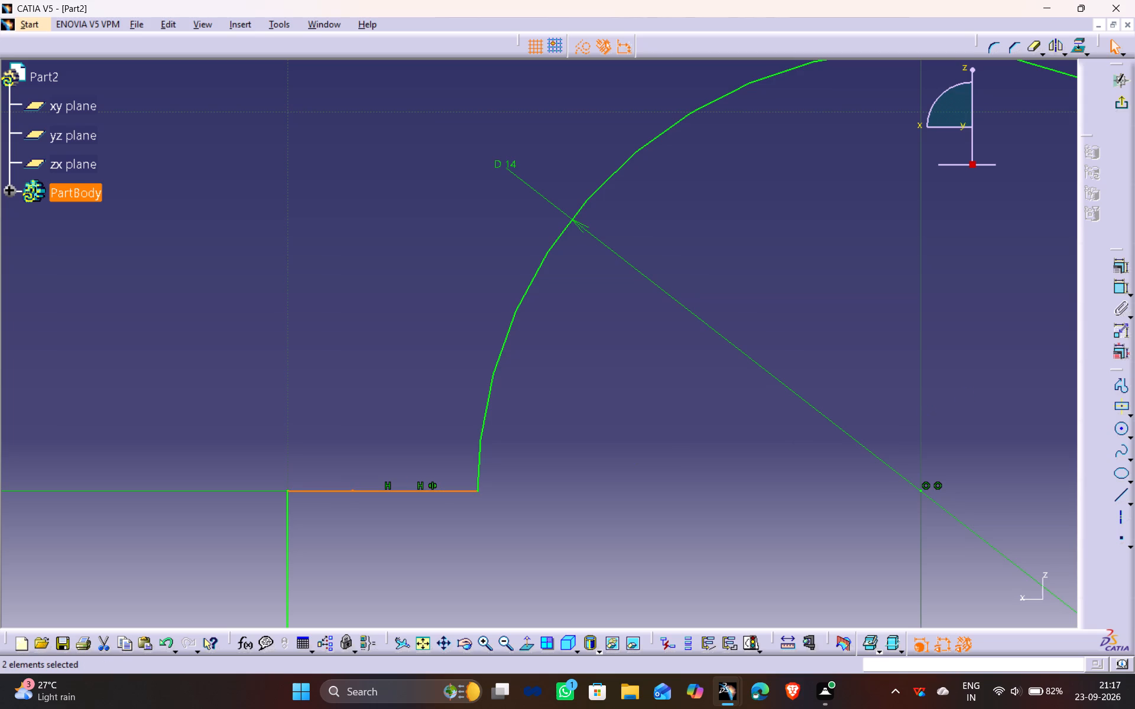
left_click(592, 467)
Delete the overlapping short horizontal segment that meets the arc on the profile's negative-H side.
left_click_drag(403, 493, 403, 507)
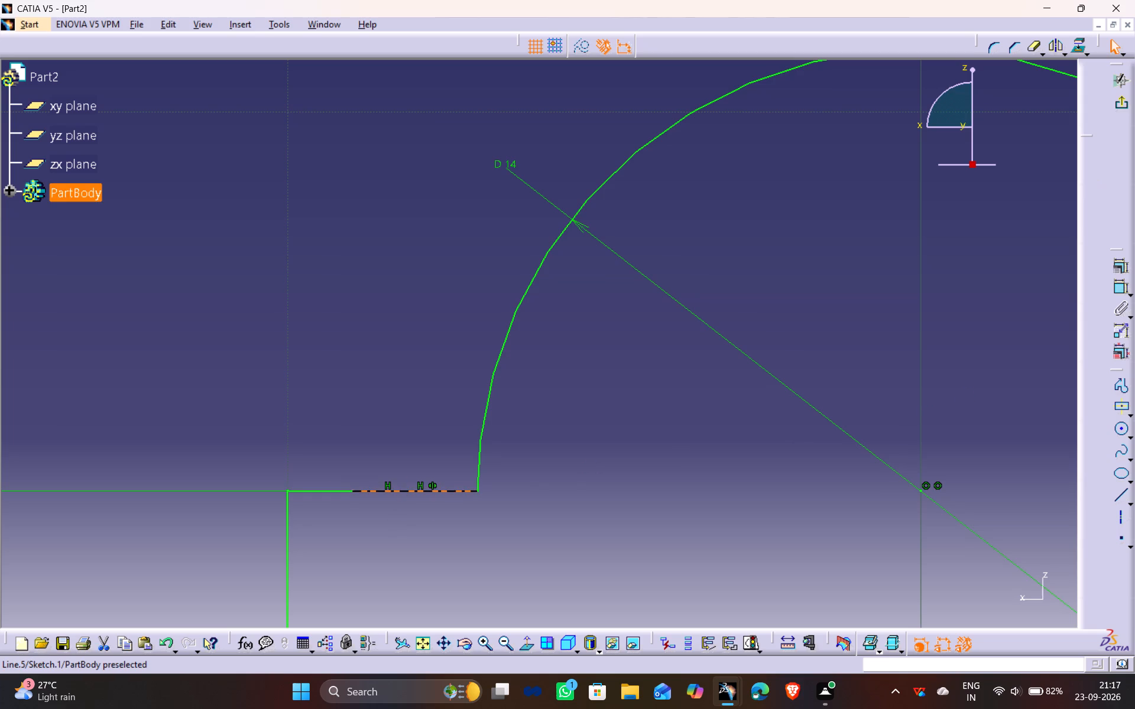
left_click_drag(403, 507, 405, 527)
key("Delete")
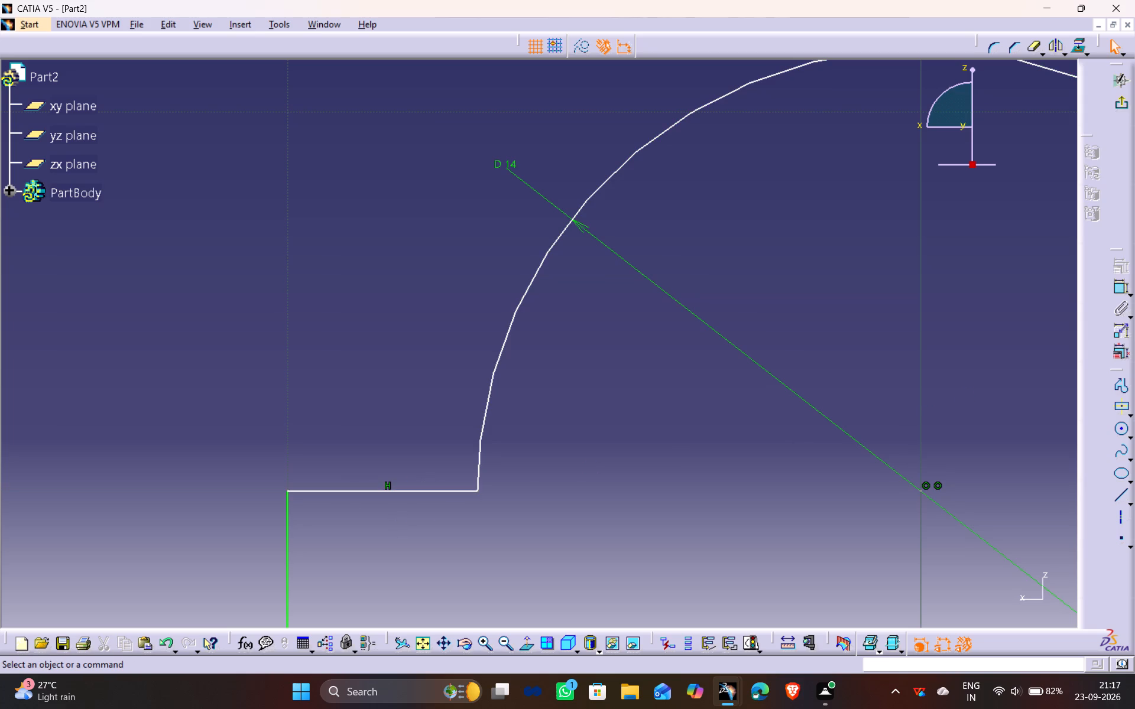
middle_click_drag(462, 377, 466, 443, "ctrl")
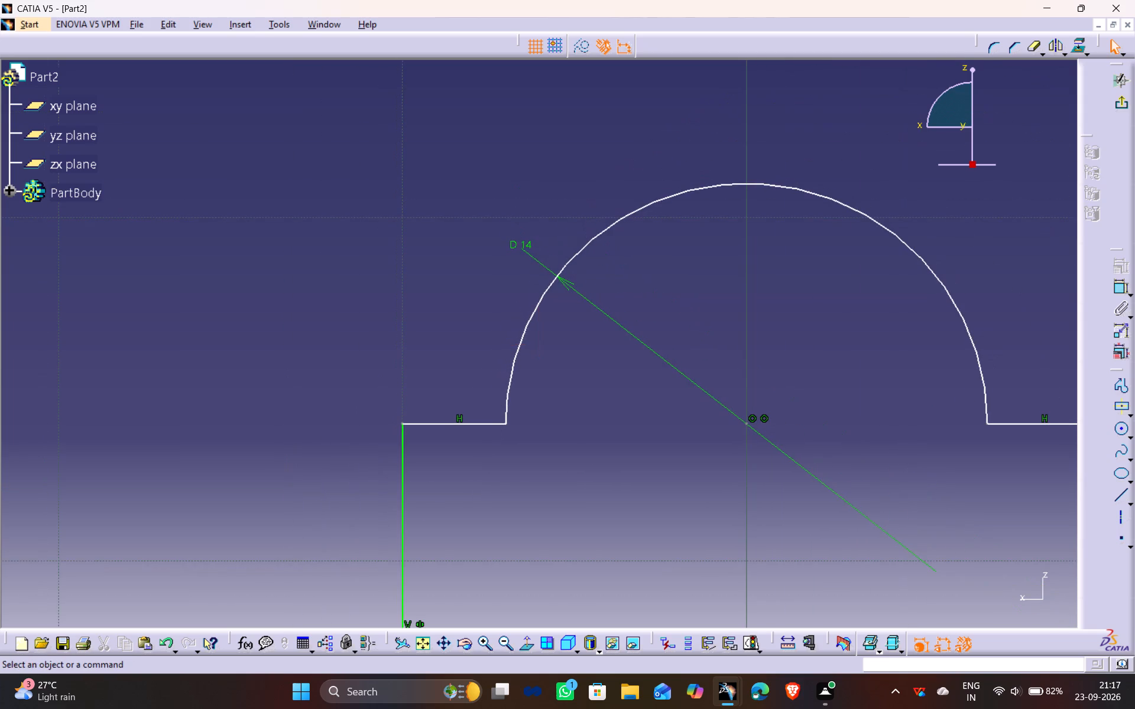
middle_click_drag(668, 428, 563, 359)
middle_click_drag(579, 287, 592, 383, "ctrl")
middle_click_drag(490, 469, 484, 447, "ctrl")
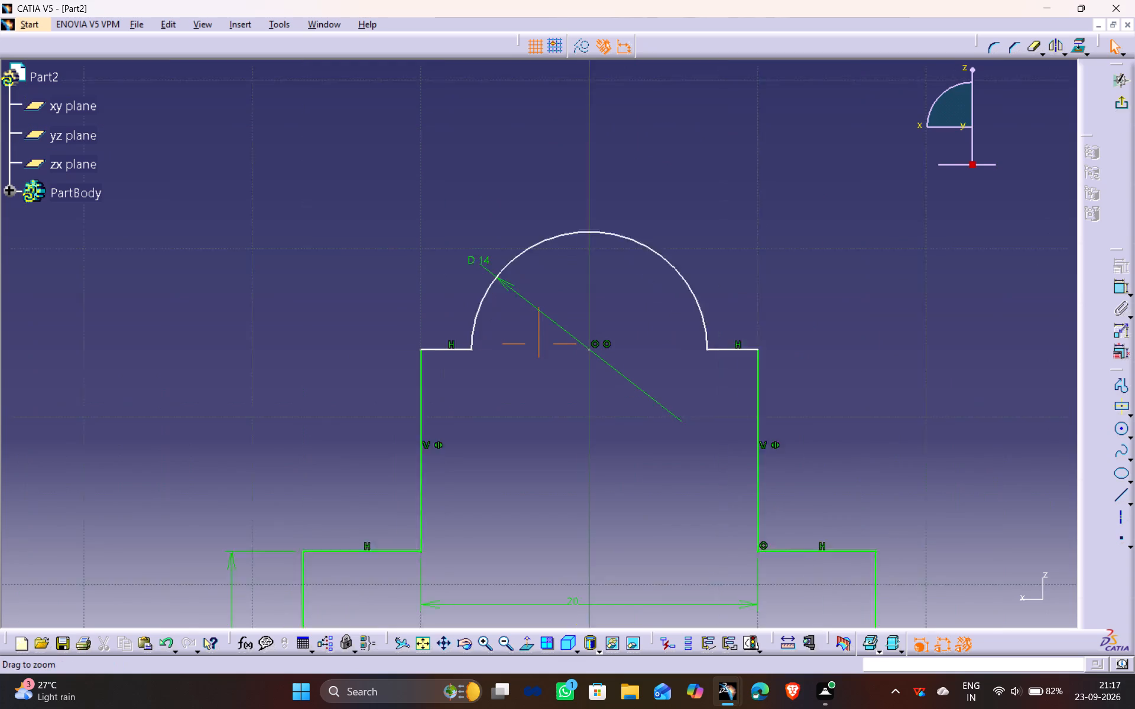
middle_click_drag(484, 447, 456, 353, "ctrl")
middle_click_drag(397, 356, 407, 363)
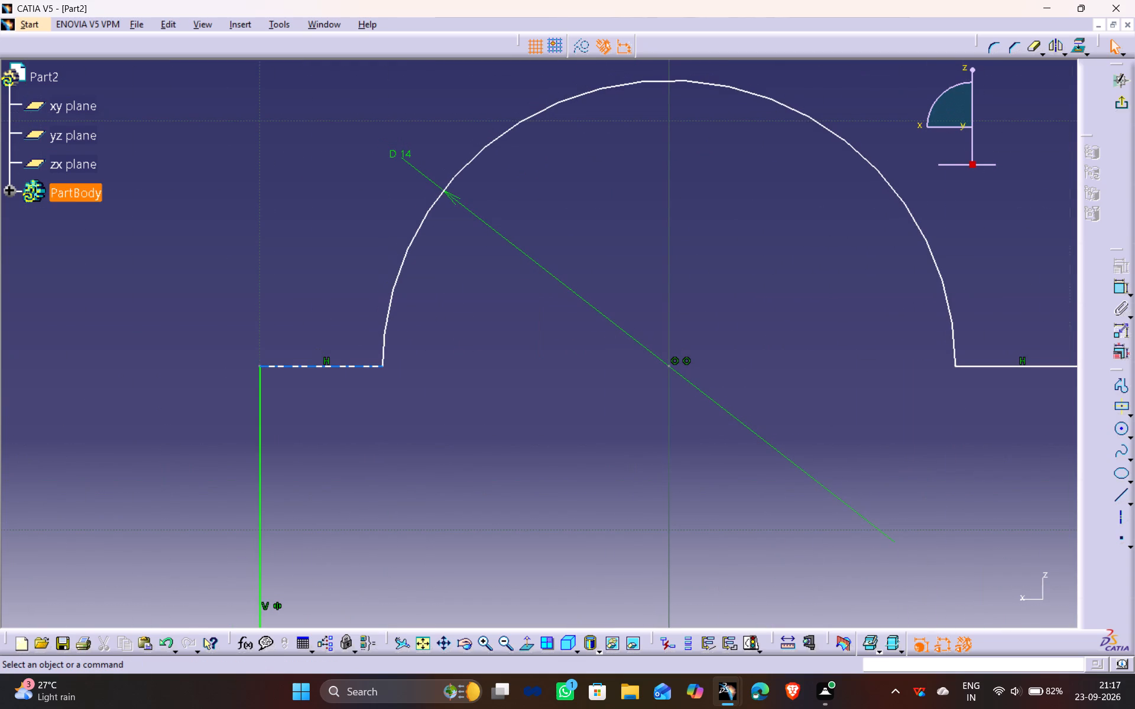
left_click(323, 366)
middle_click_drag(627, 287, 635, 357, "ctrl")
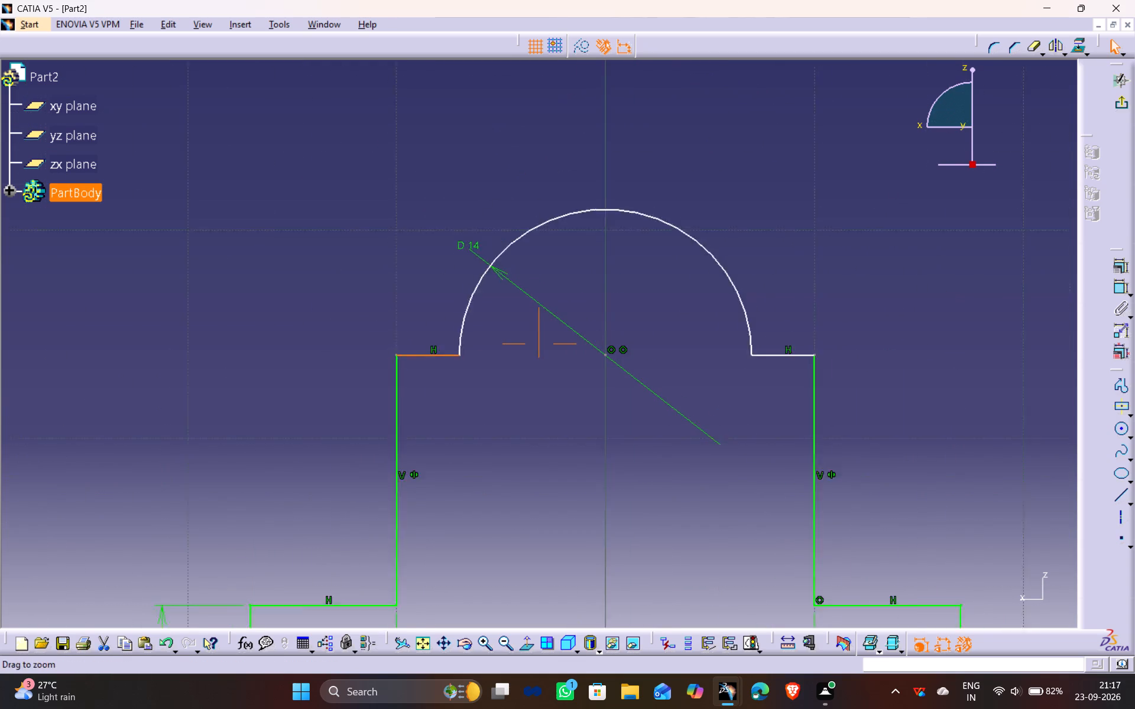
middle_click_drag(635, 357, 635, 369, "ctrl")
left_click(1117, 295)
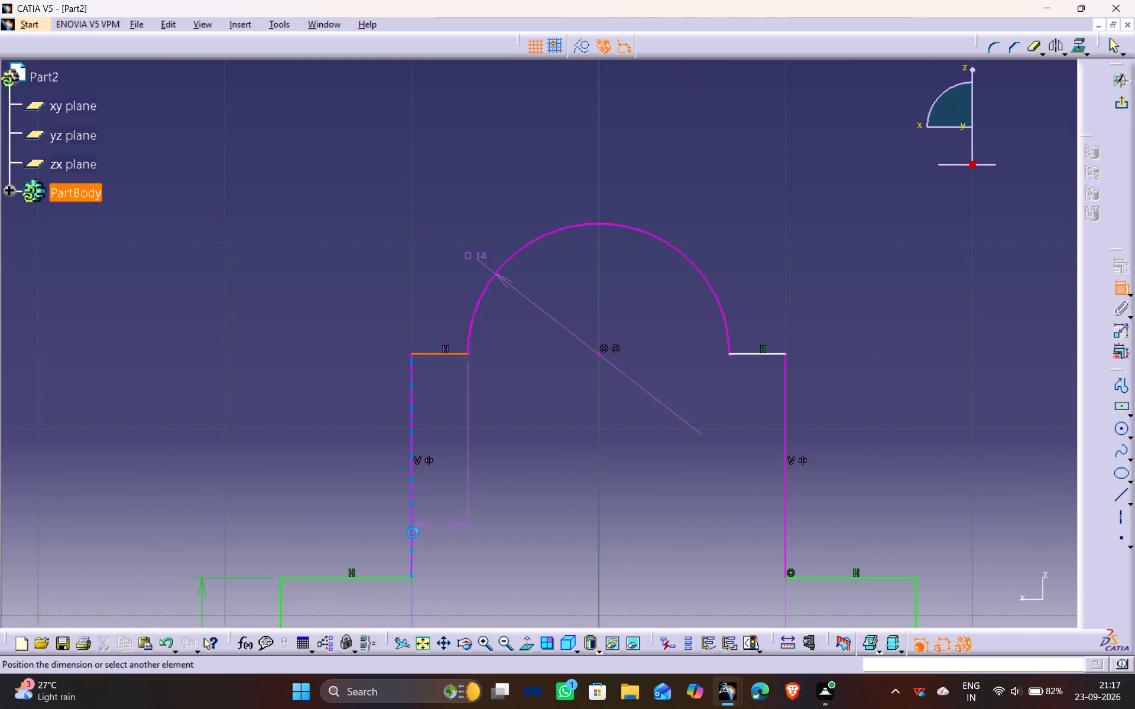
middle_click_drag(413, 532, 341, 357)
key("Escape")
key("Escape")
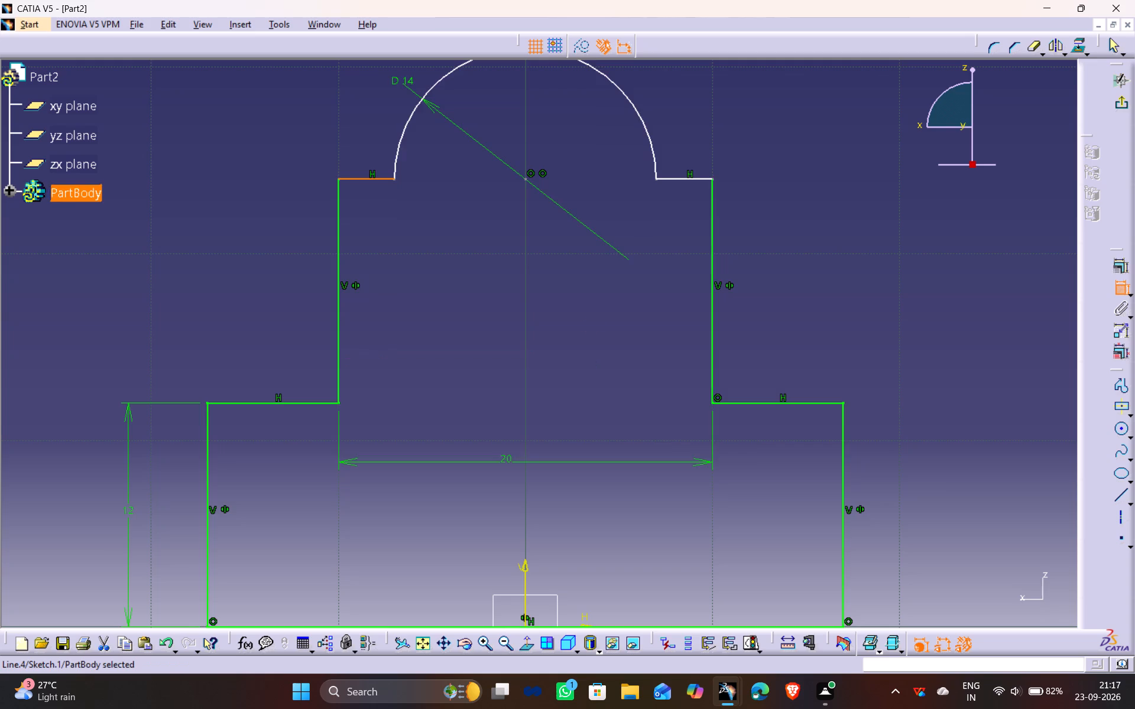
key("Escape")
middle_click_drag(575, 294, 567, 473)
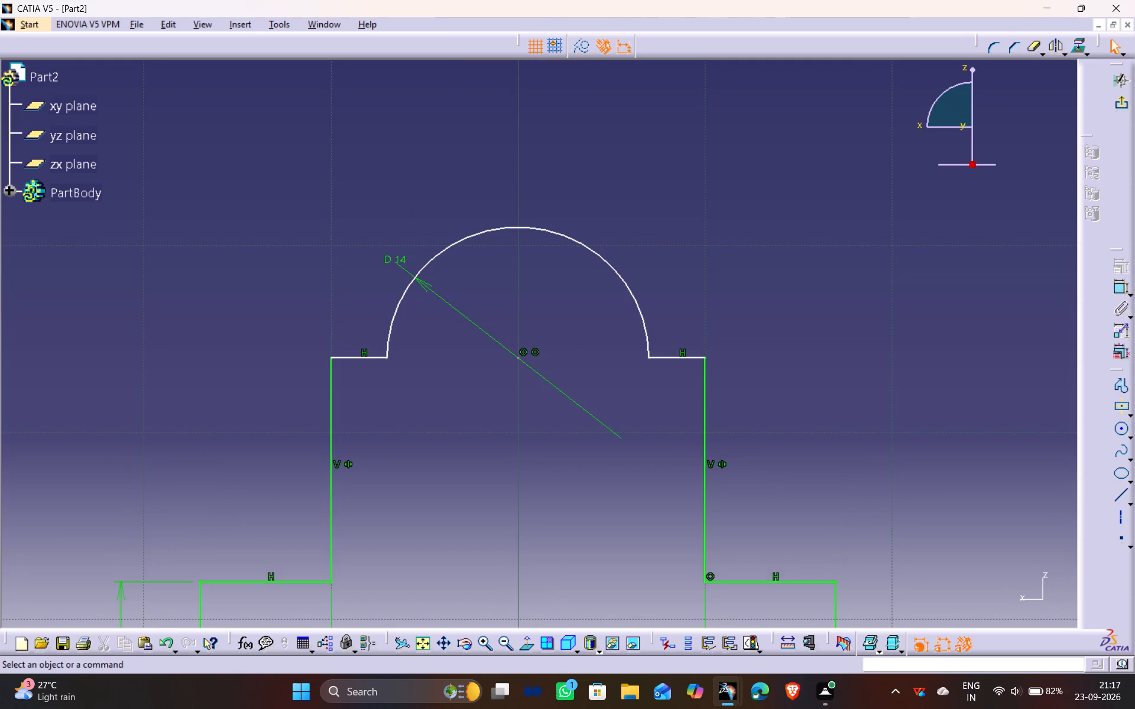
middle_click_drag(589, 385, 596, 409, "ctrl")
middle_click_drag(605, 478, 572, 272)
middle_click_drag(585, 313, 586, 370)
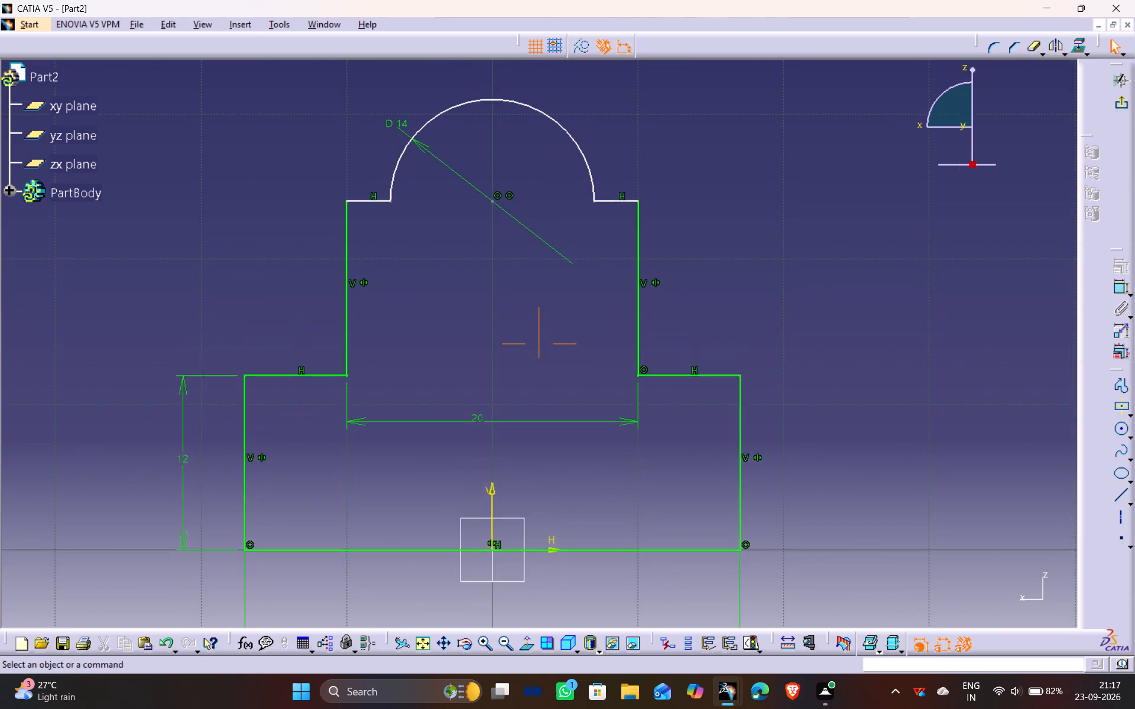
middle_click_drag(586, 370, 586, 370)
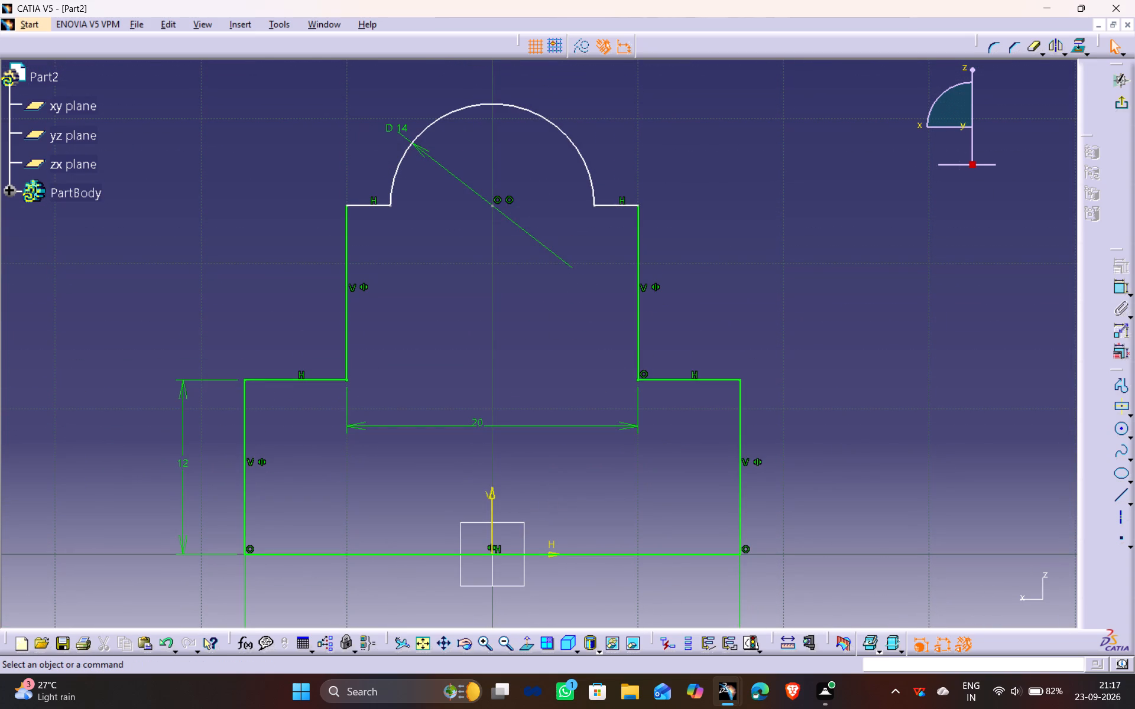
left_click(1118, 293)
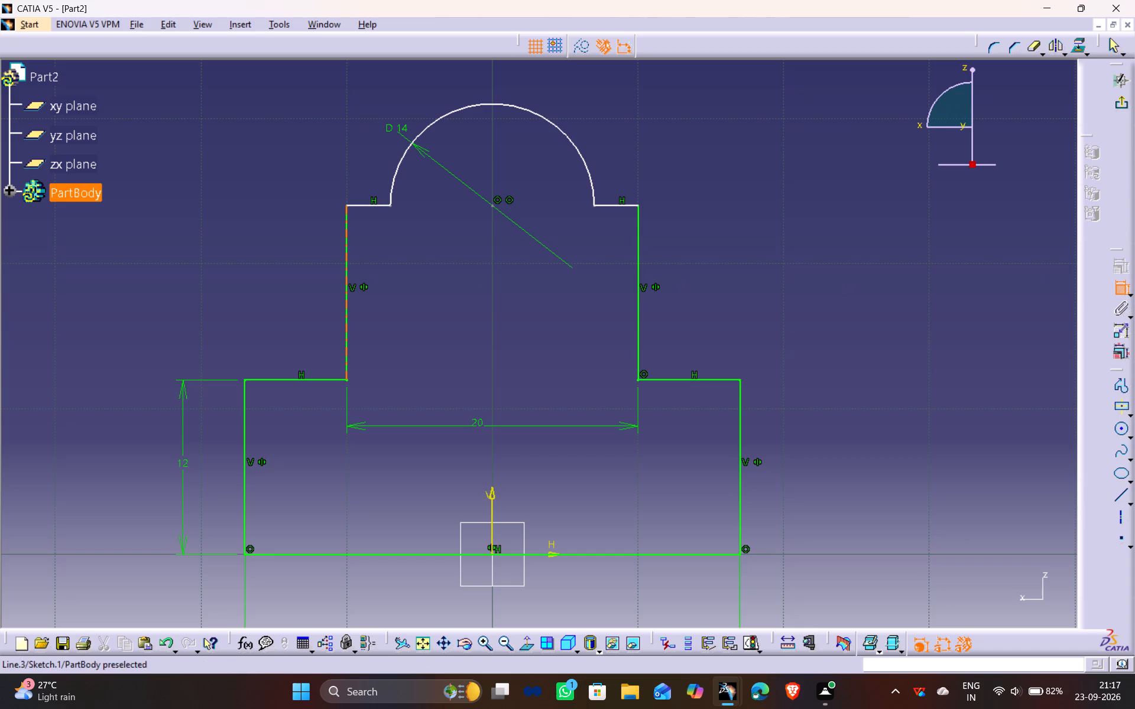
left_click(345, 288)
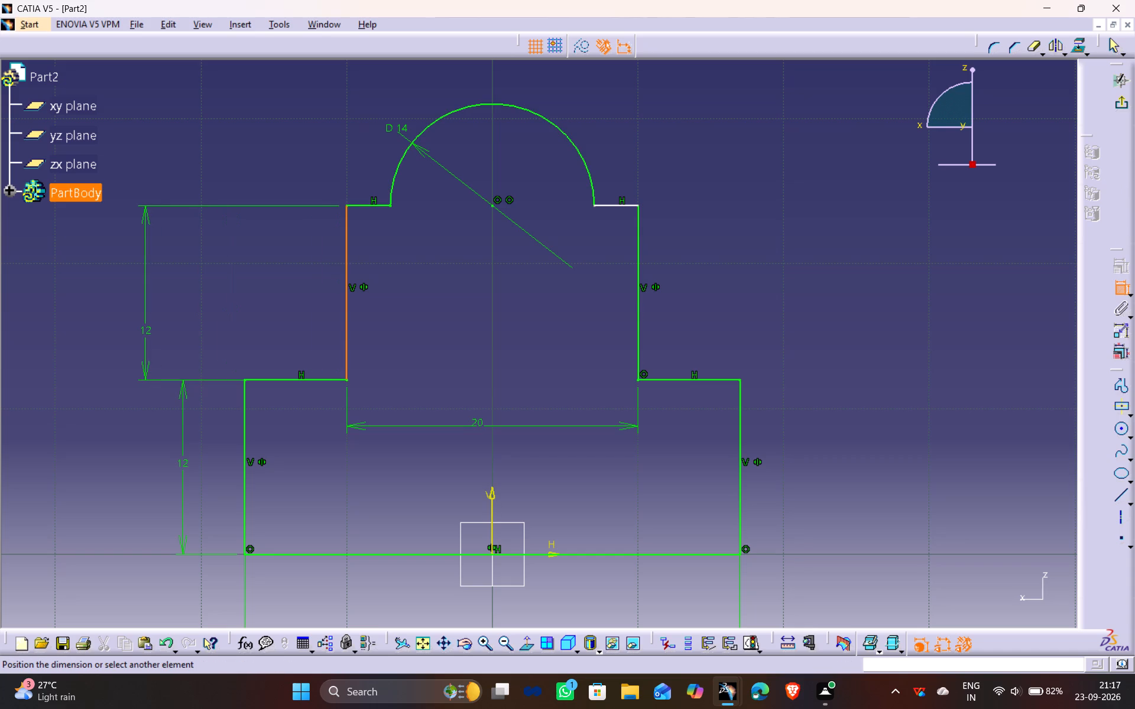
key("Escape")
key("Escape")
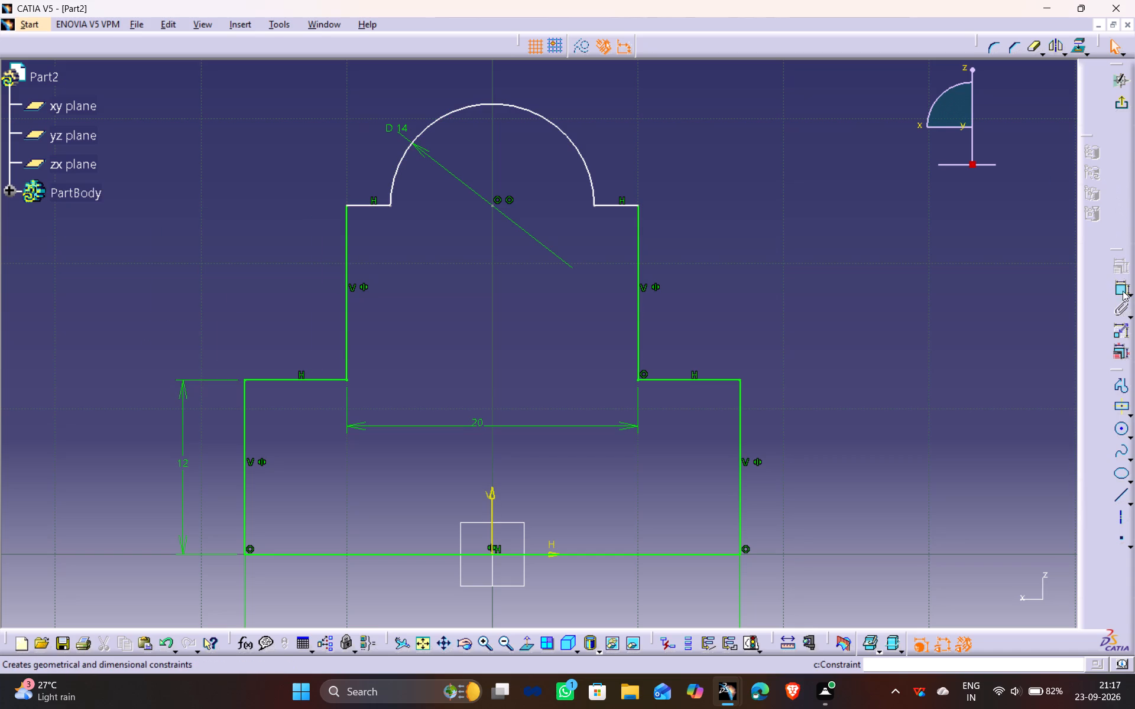
Dimension the height from the base line to the short upper horizontal segment on the negative-H side.
left_click(1123, 291)
left_click(363, 206)
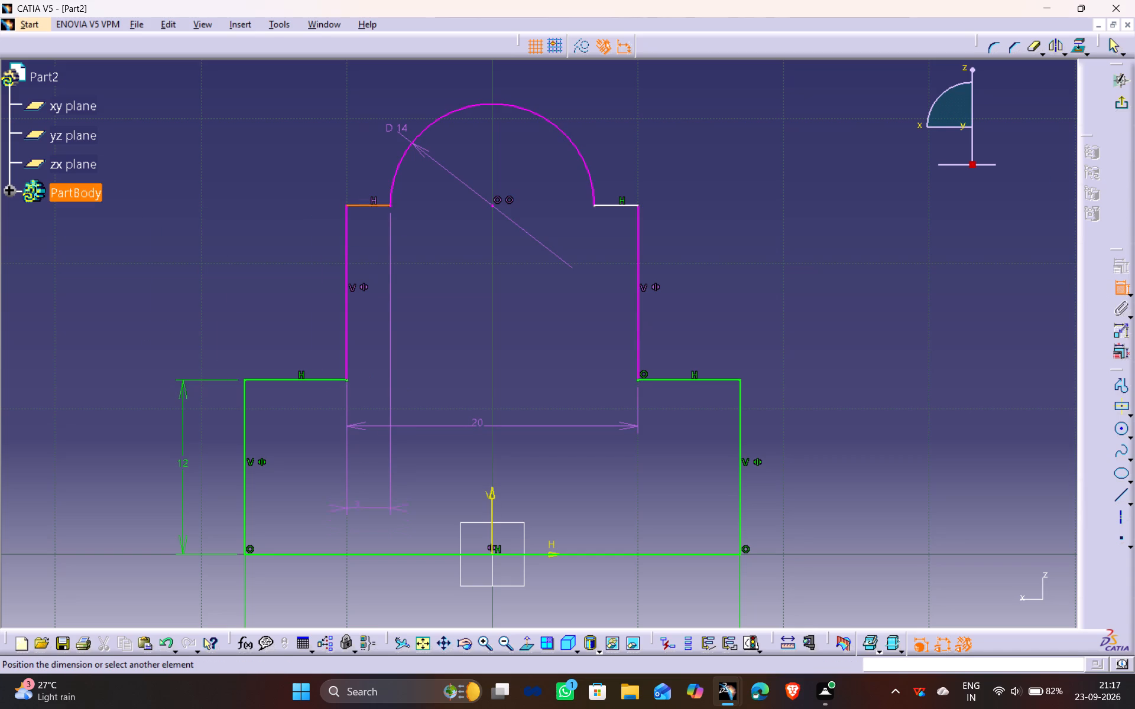
left_click(351, 552)
left_click(132, 480)
triple_click(132, 470)
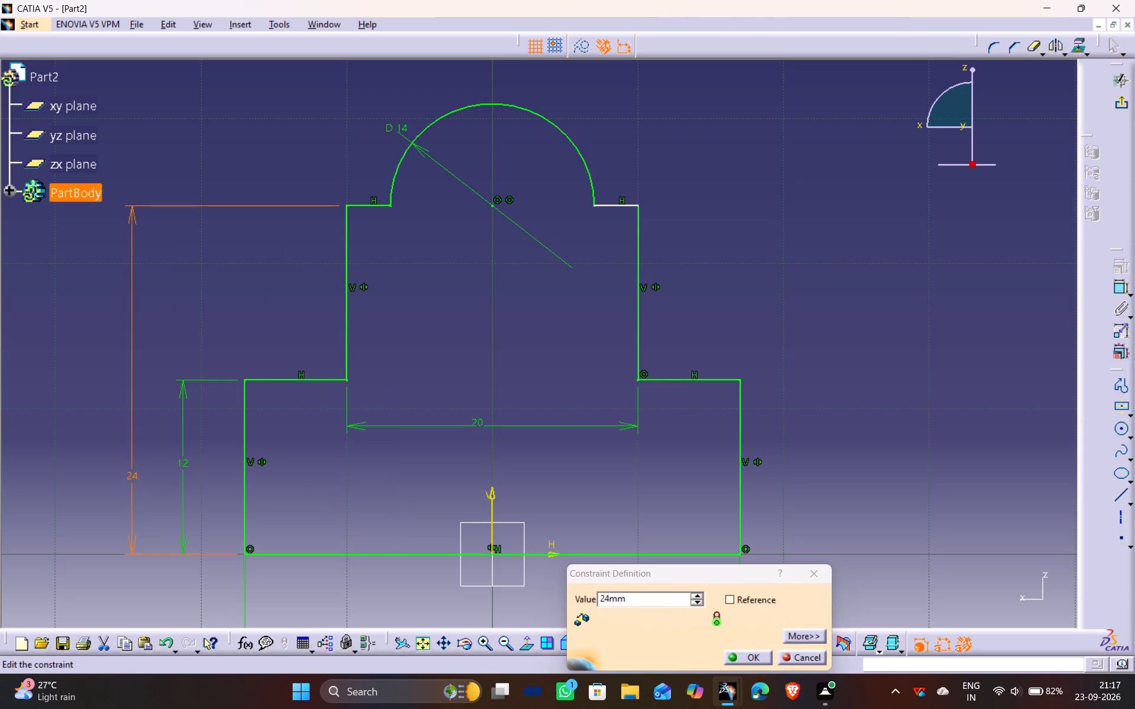
key("Return")
left_click(812, 574)
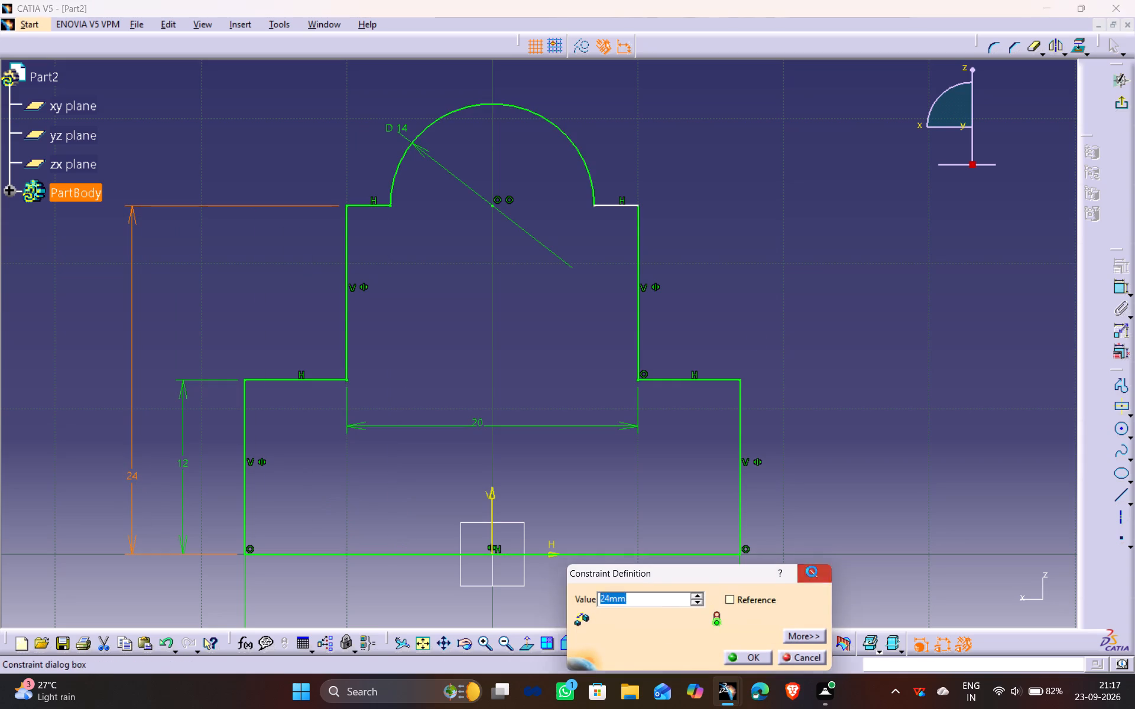
left_click(747, 294)
Constrain the two short upper horizontal segments to be symmetric about the V axis.
left_click(619, 205)
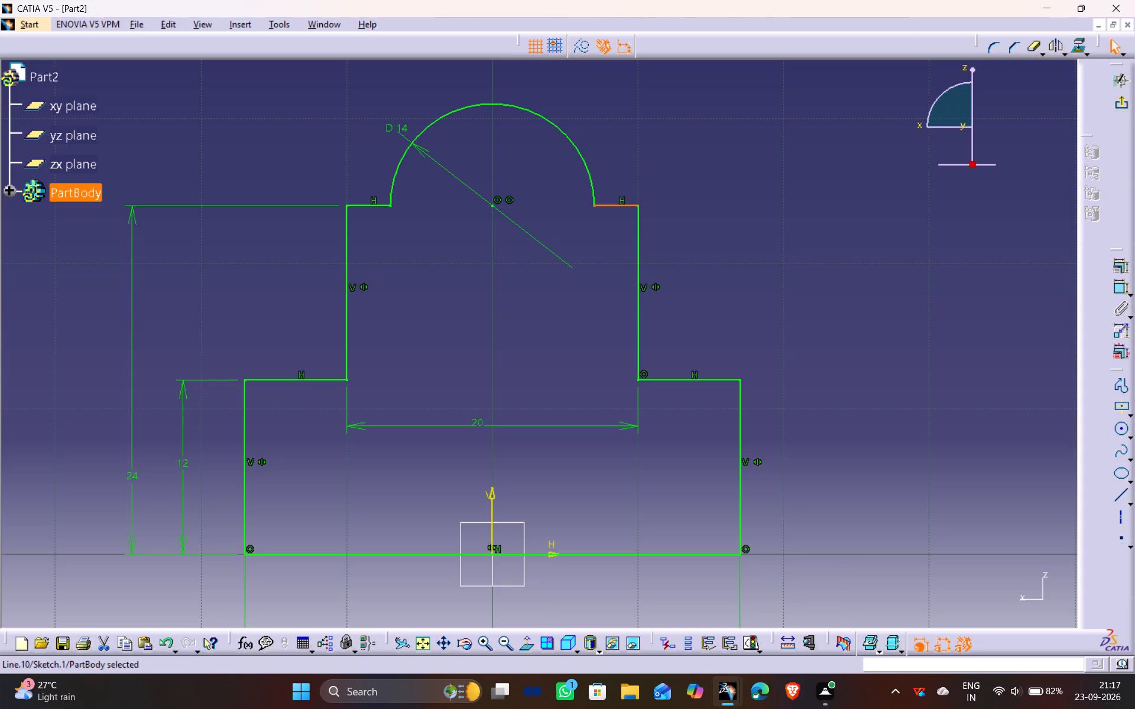
left_click(362, 205, "ctrl")
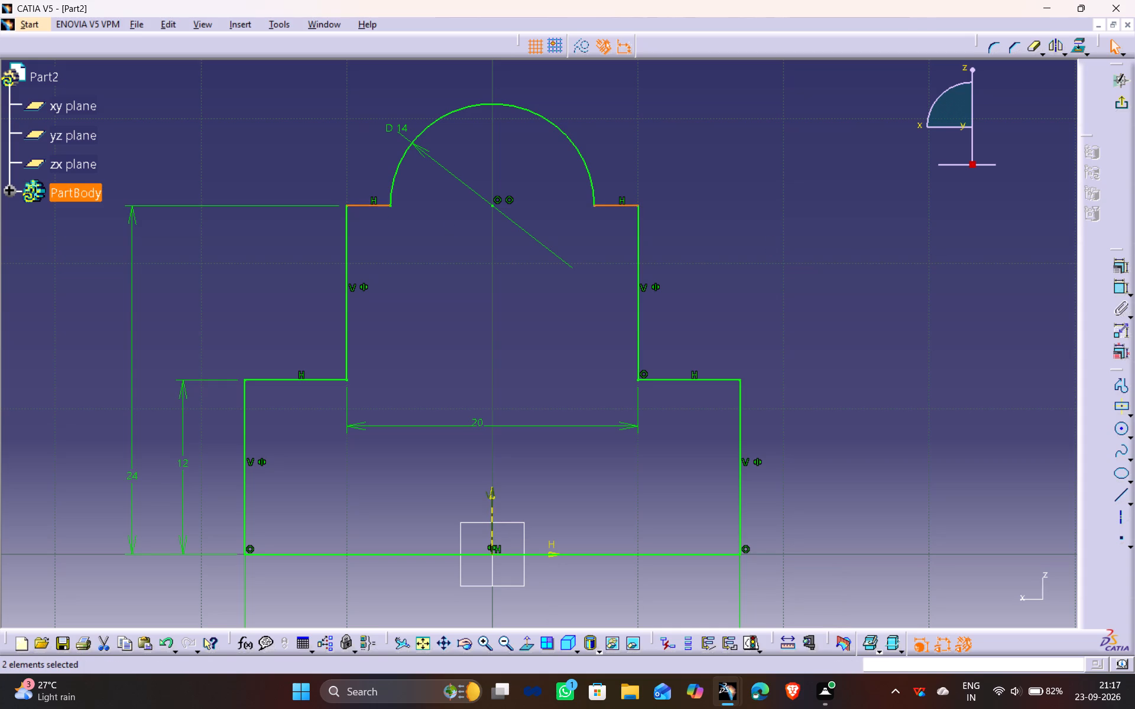
left_click(492, 503, "ctrl")
left_click_drag(1117, 269, 1113, 274)
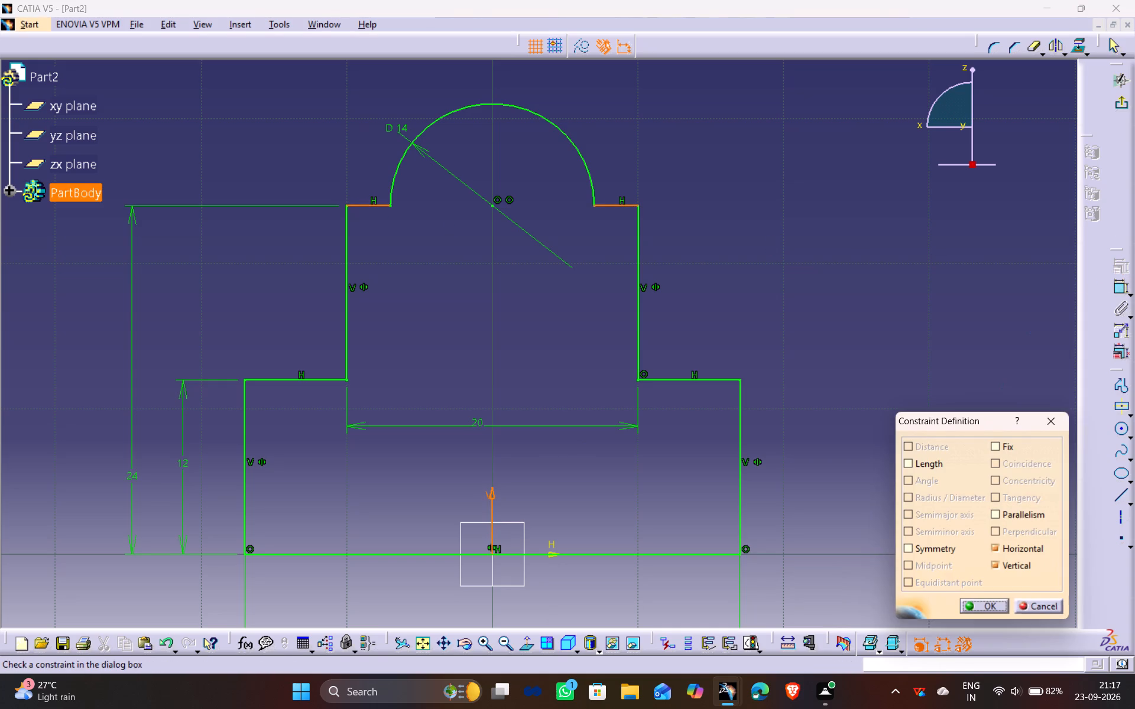
left_click(926, 551)
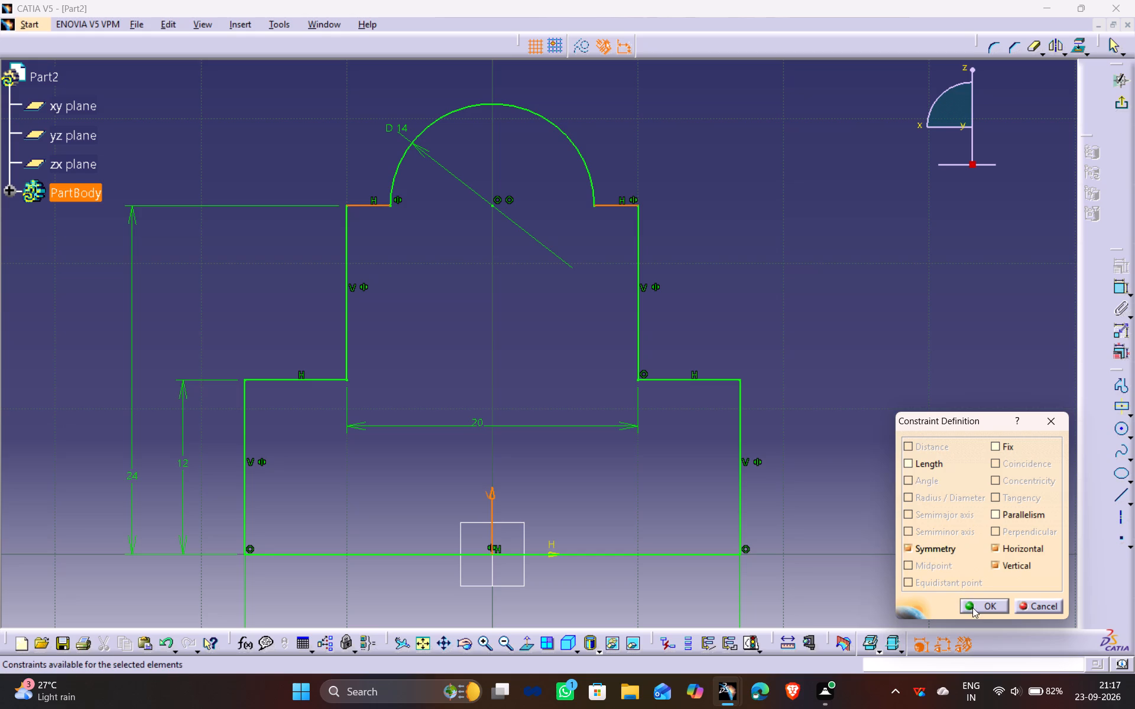
left_click(973, 607)
left_click_drag(833, 358, 826, 353)
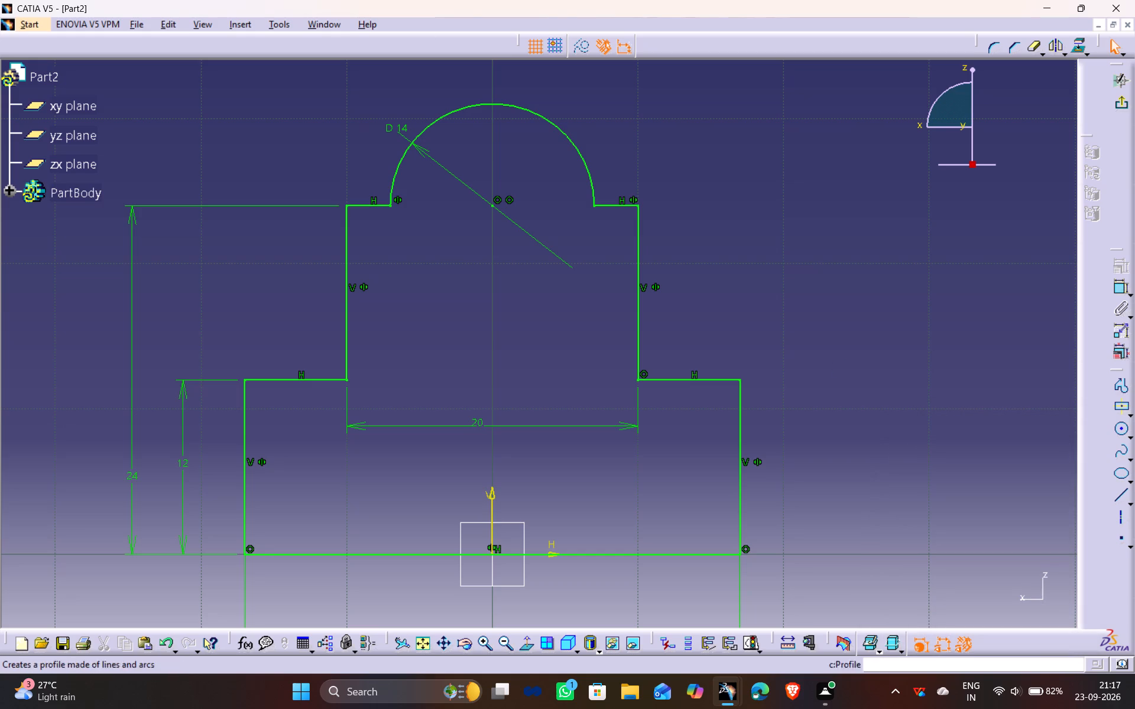
Delete the 14 mm arc at the top of the profile.
left_click(531, 112)
key("Delete")
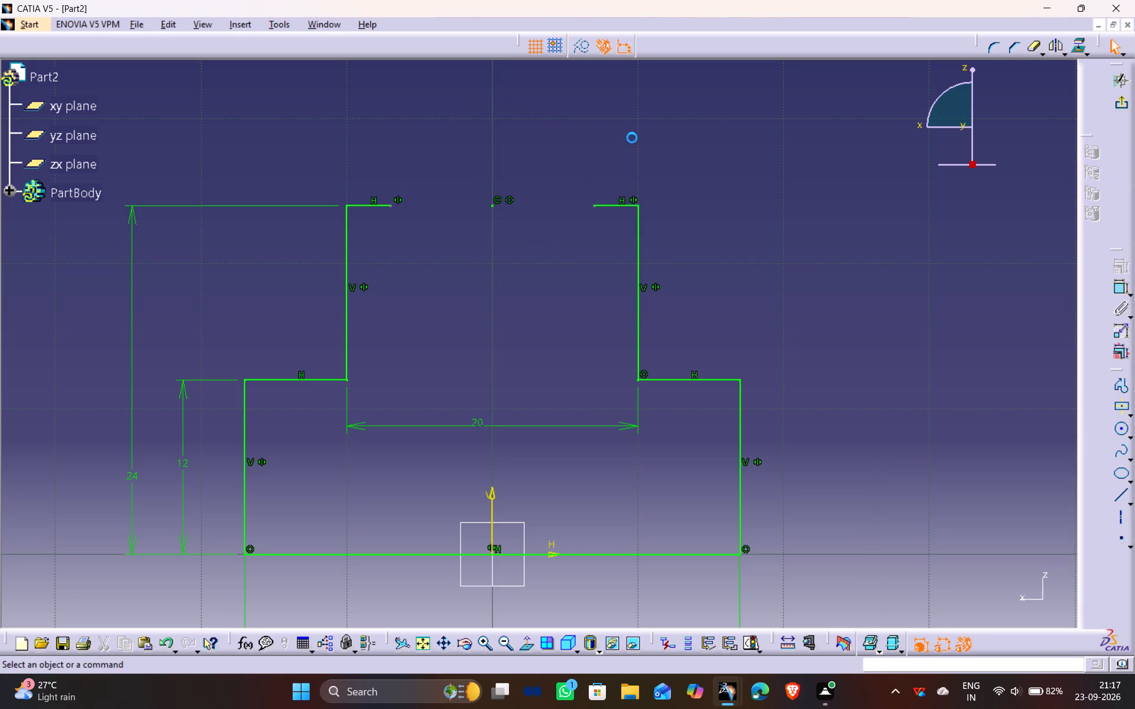
Draw a circle centred on the V axis level with the short upper segments, through the positive-H segment's inner end, and dimension its diameter.
left_click(1121, 432)
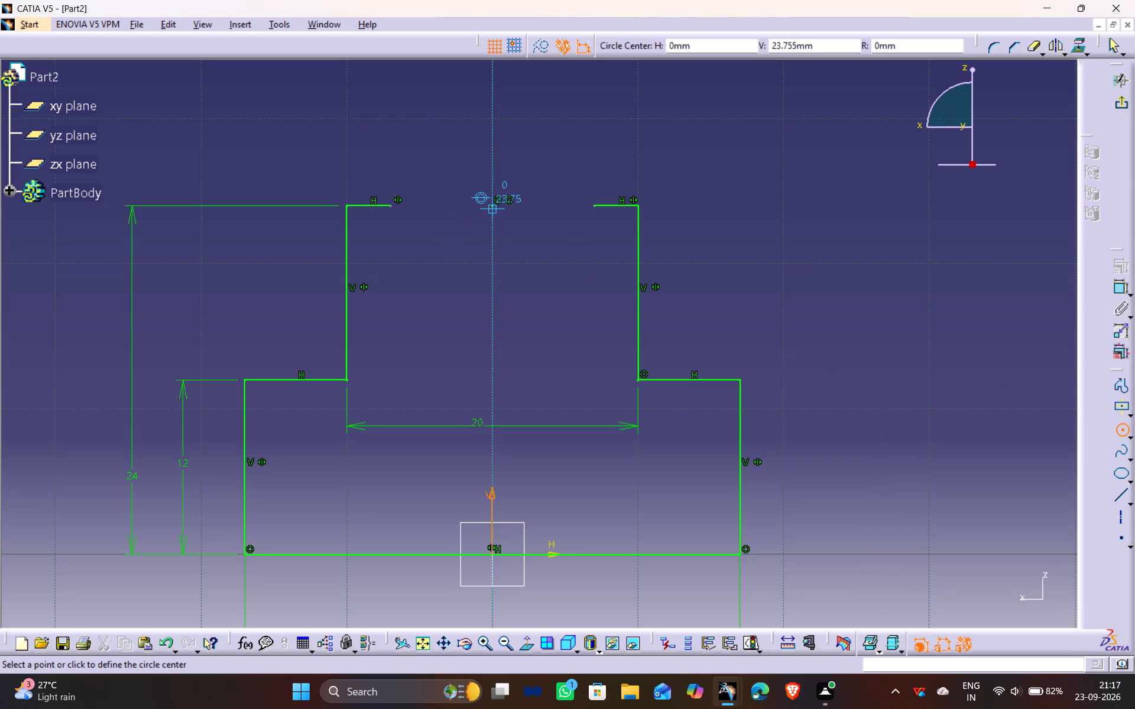
left_click(492, 207)
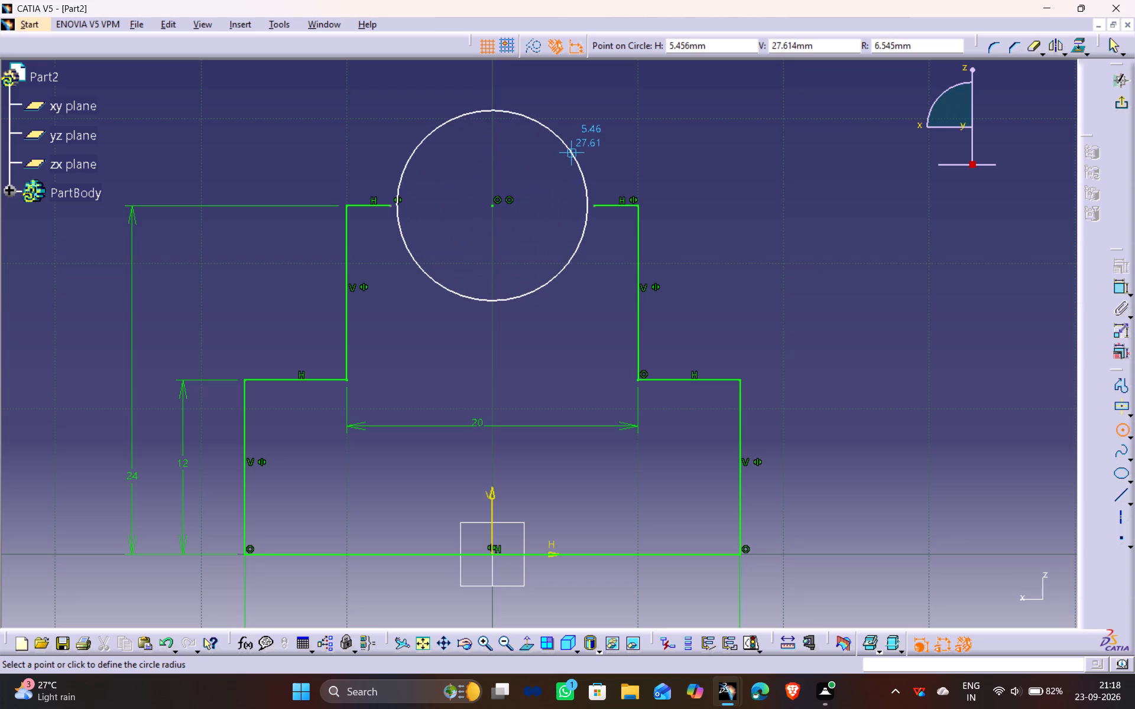
left_click(578, 149)
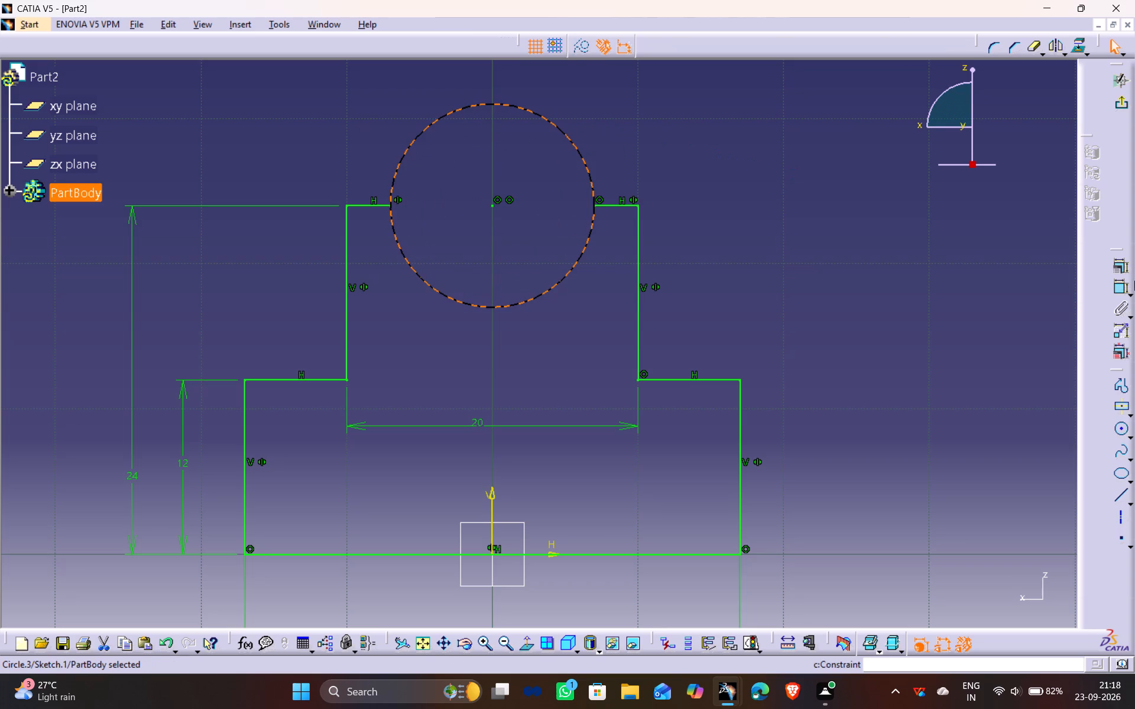
left_click(1121, 290)
left_click(608, 114)
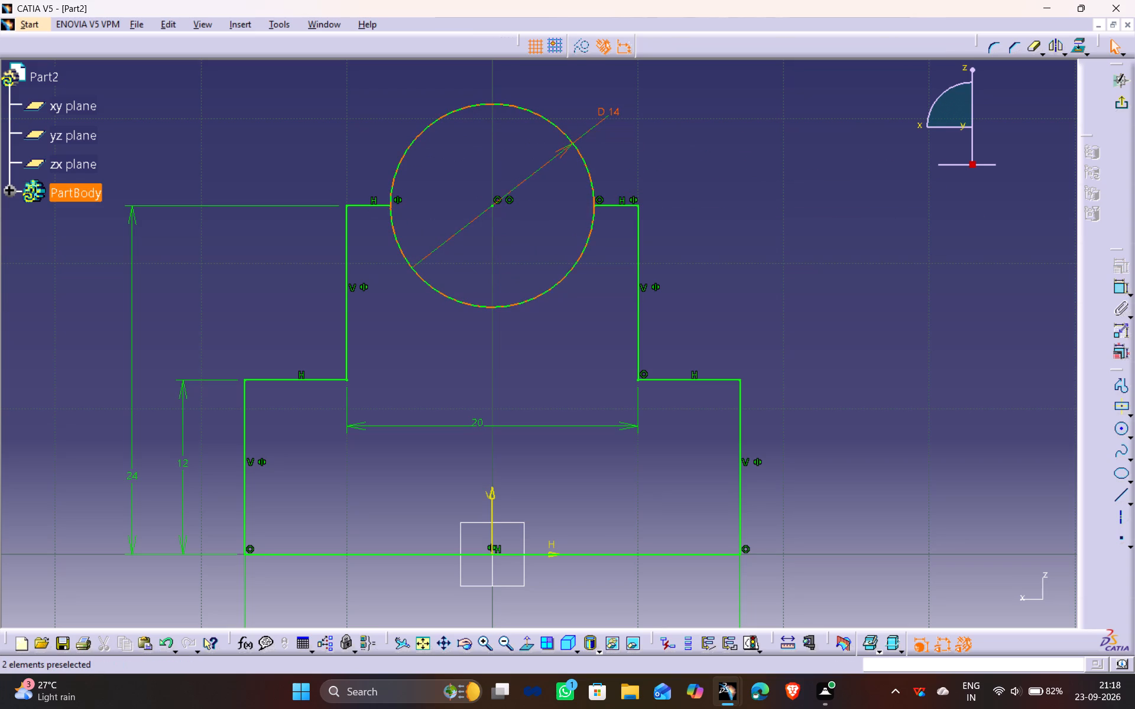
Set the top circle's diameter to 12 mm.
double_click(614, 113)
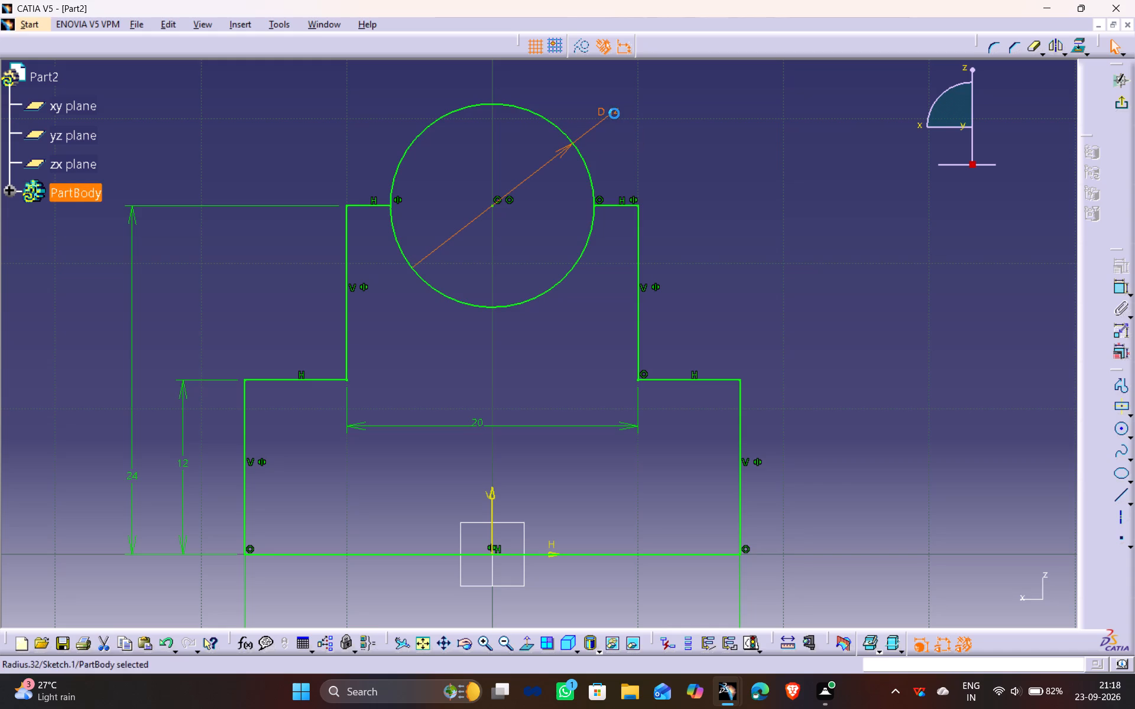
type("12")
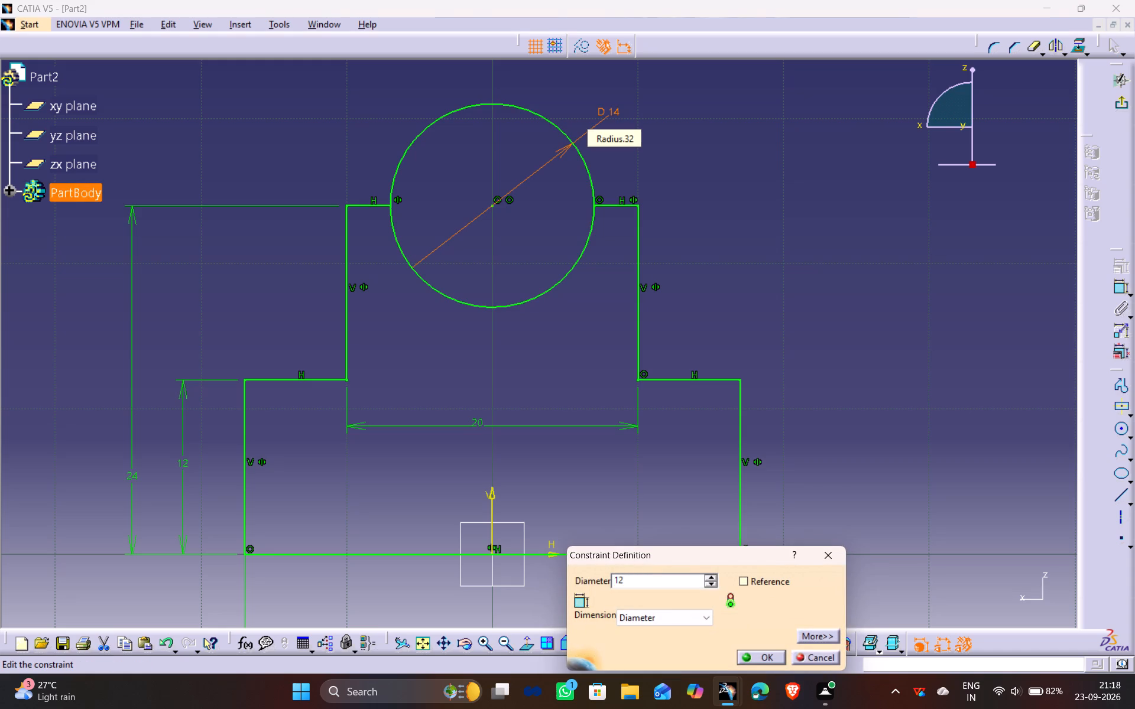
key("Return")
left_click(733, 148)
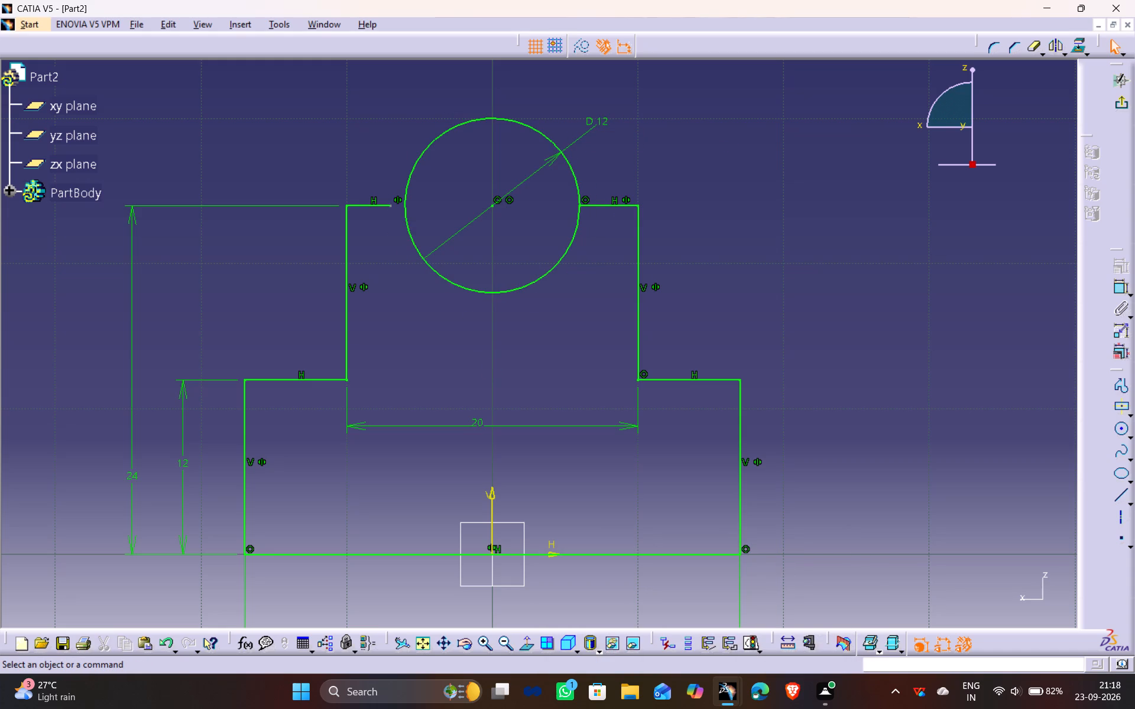
Examine the inner end of the negative-H short upper segment relative to the circle.
middle_click_drag(531, 391, 507, 325, "ctrl")
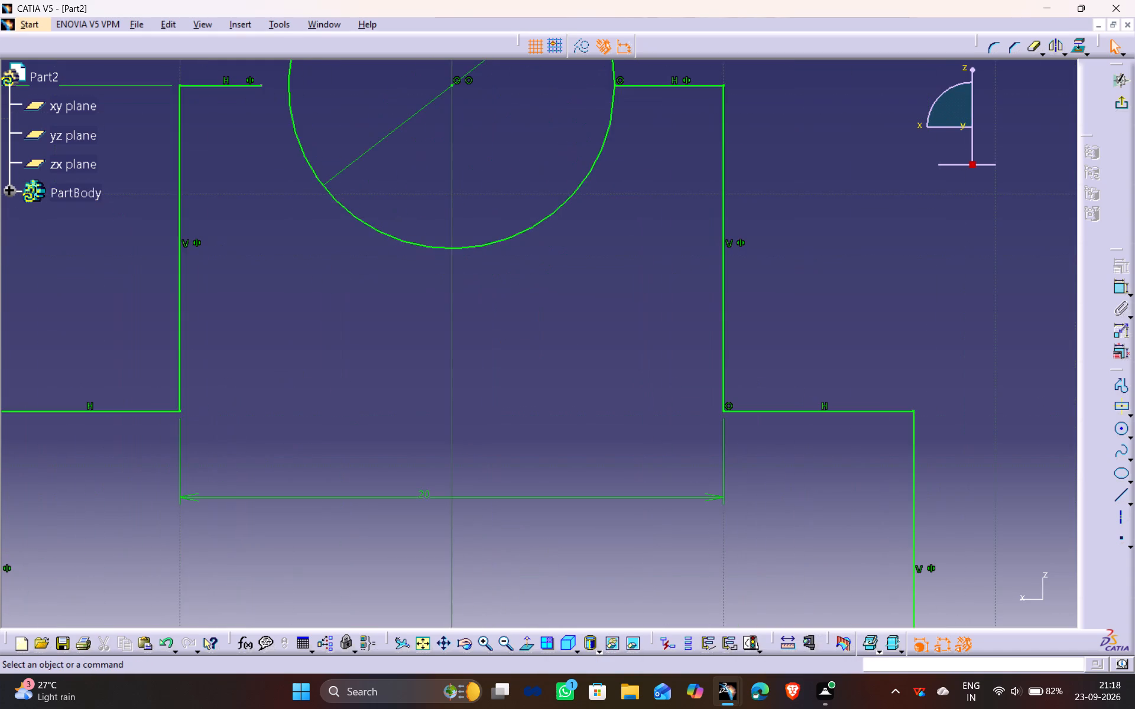
middle_click_drag(457, 177, 496, 391)
left_click(300, 300)
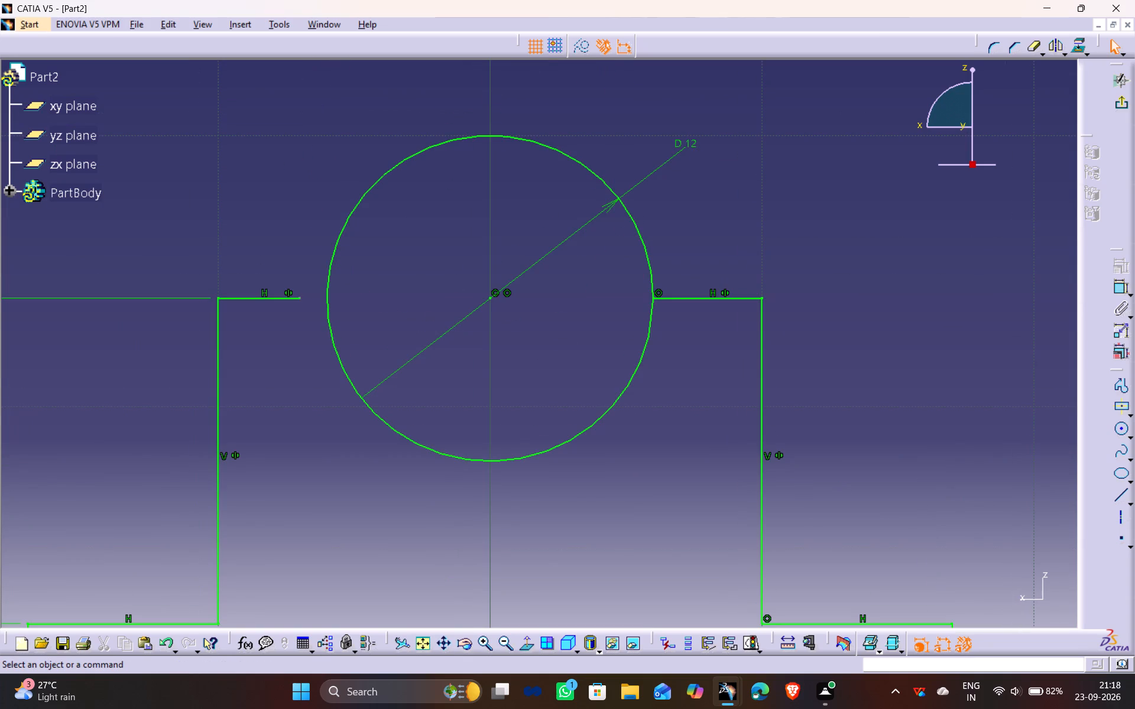
left_click(295, 298, "ctrl")
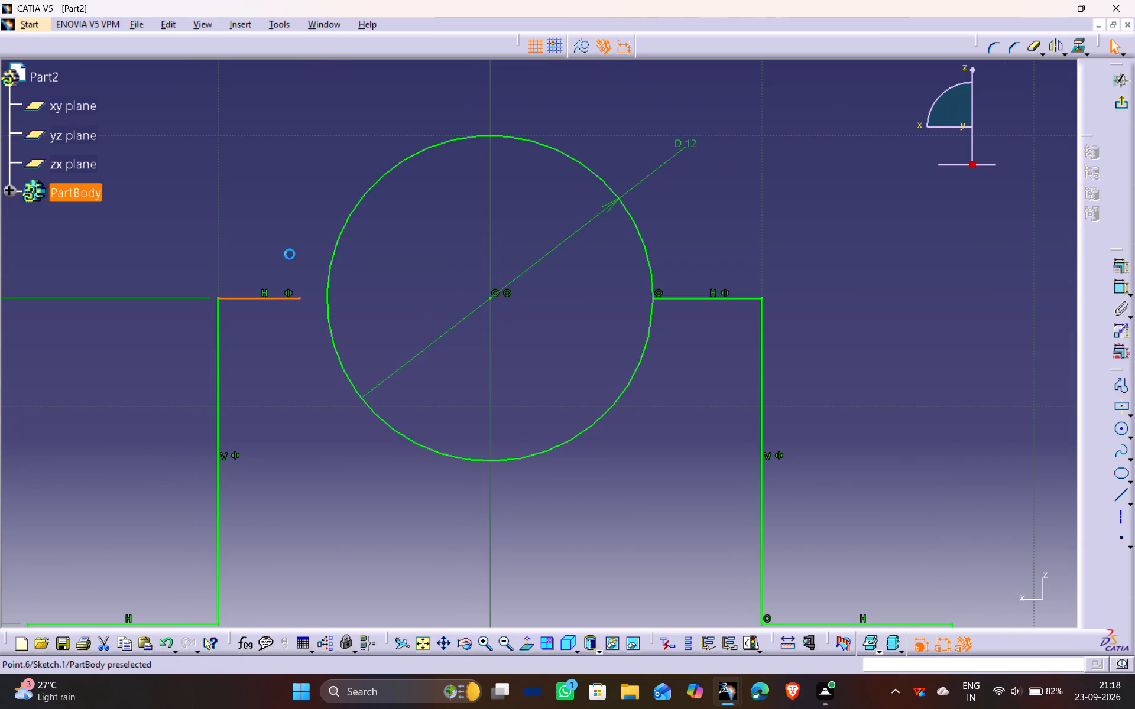
left_click(290, 255)
left_click(301, 300)
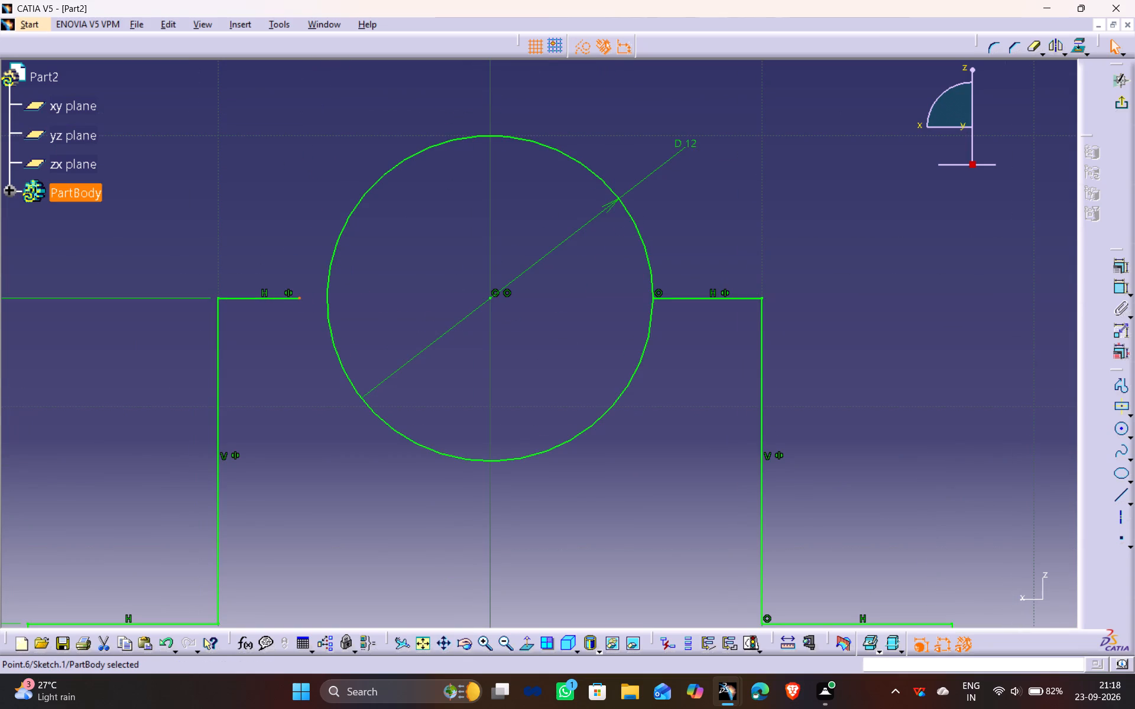
middle_click_drag(503, 264, 508, 285, "ctrl")
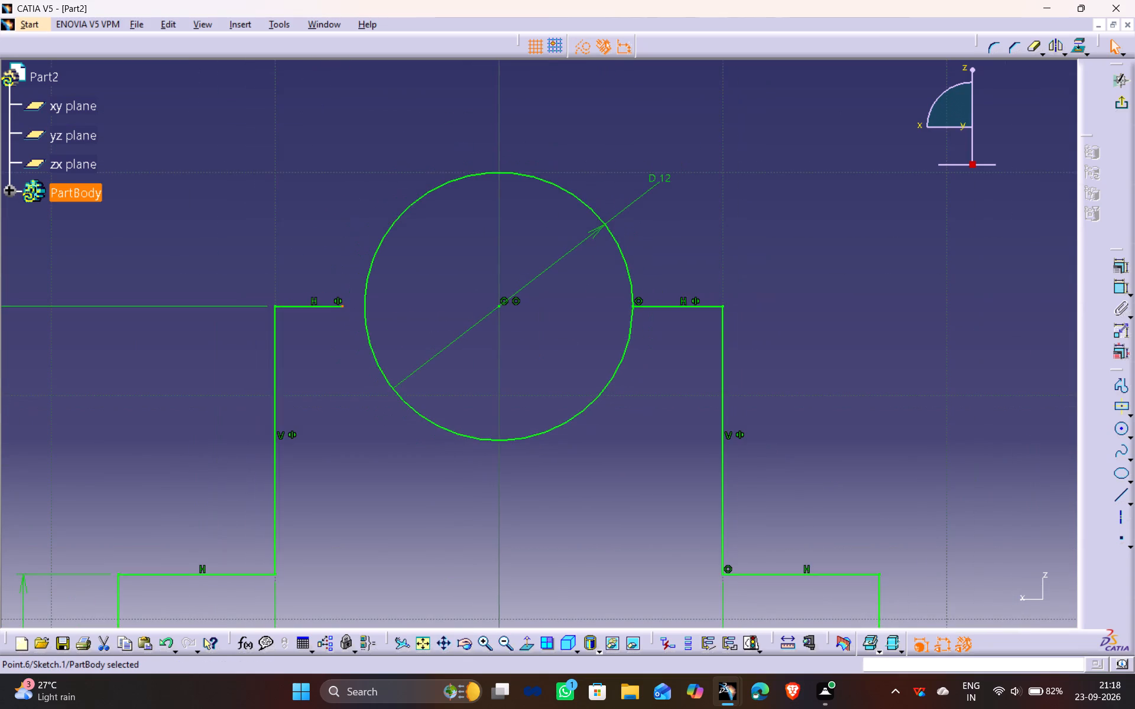
middle_click_drag(518, 358, 539, 287)
scroll(539, 287, "up", 1)
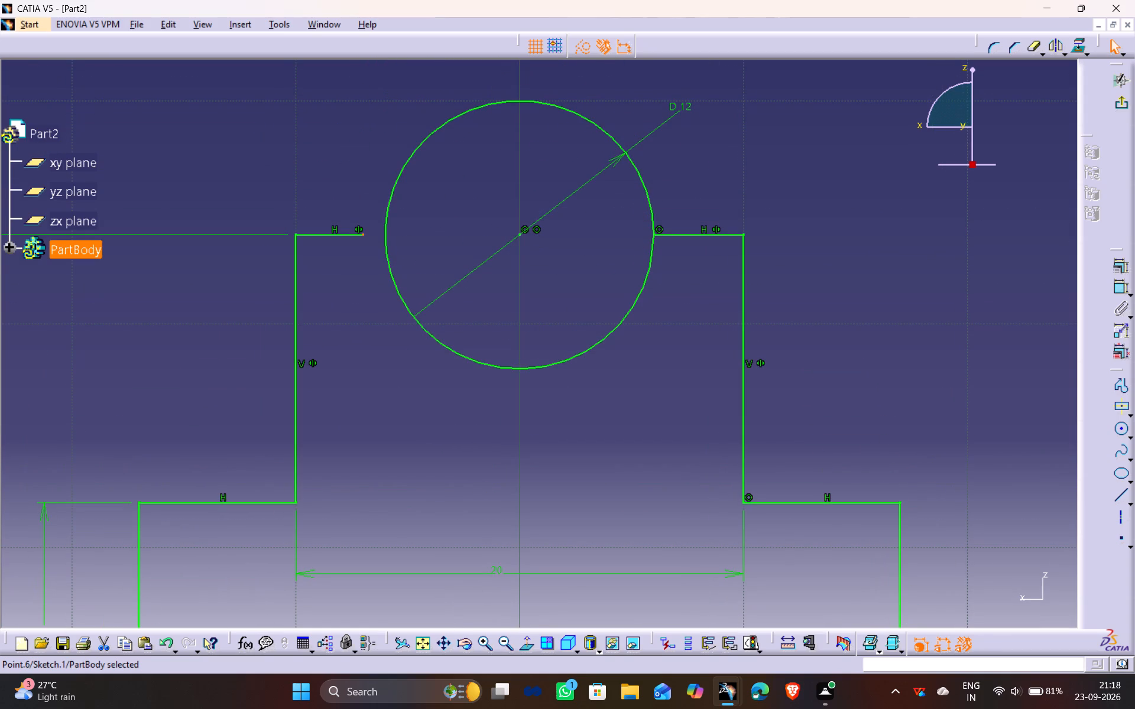
Set the top circle's diameter to 14 mm.
double_click(682, 102)
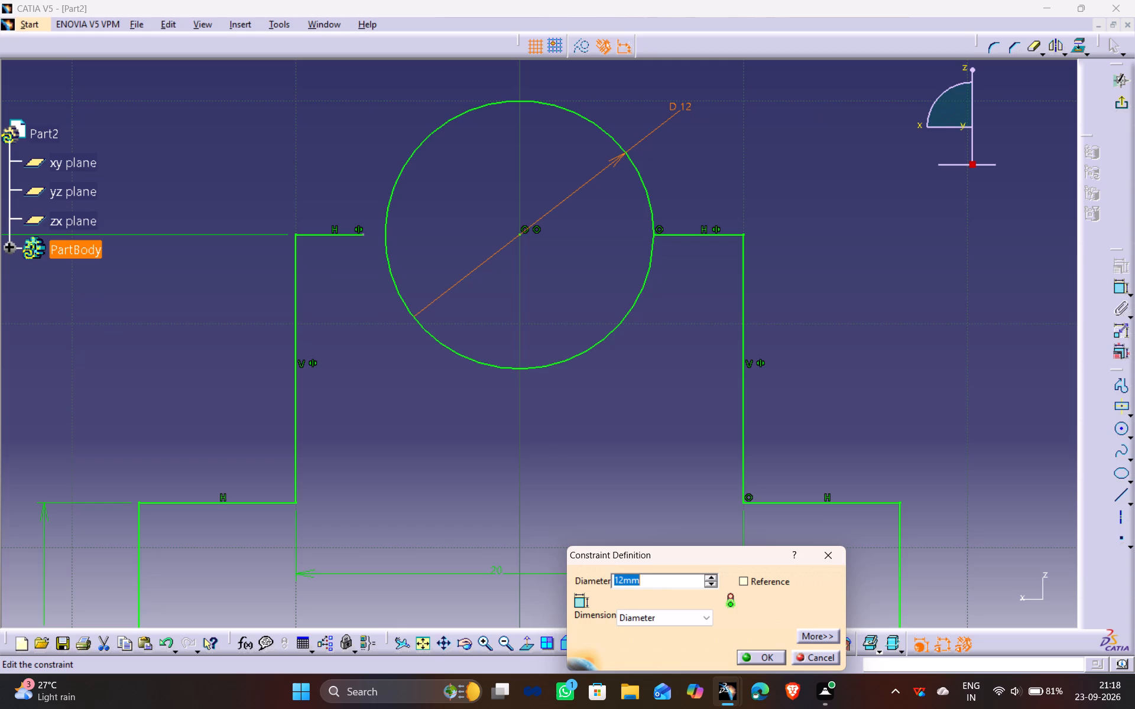
type("14")
key("Return")
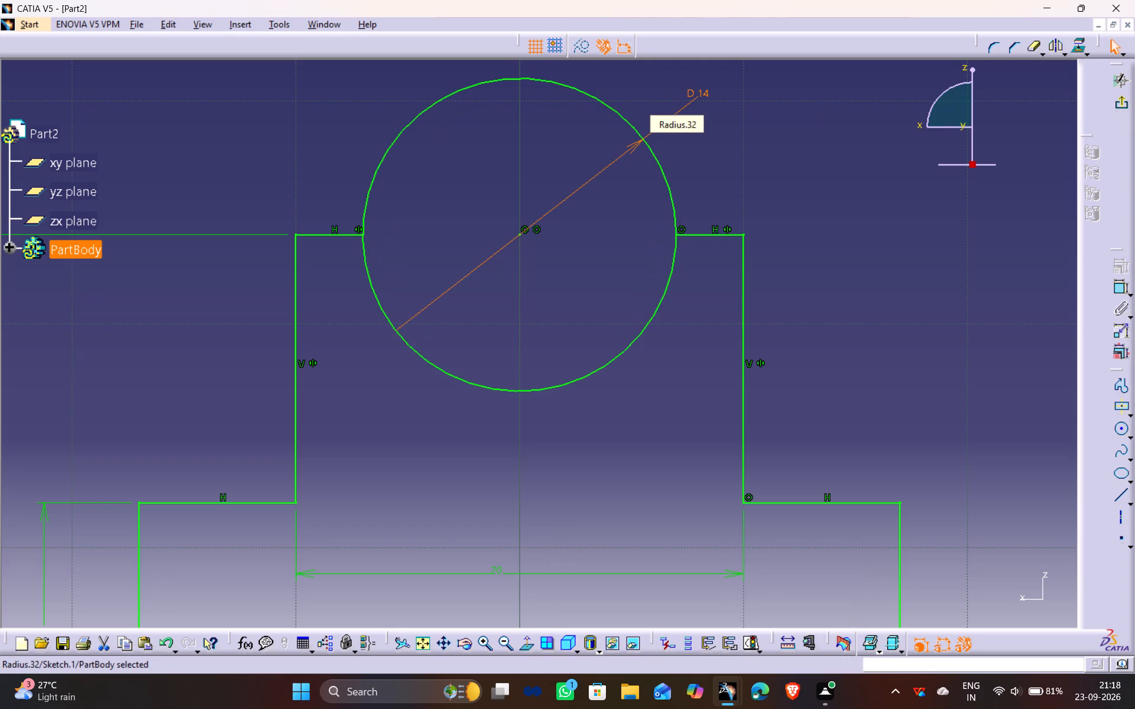
Quick-trim the upper half of the 14 mm circle to leave a concave arc, and exit the profile sketch.
left_click(487, 229)
middle_click_drag(536, 139, 544, 154, "shift")
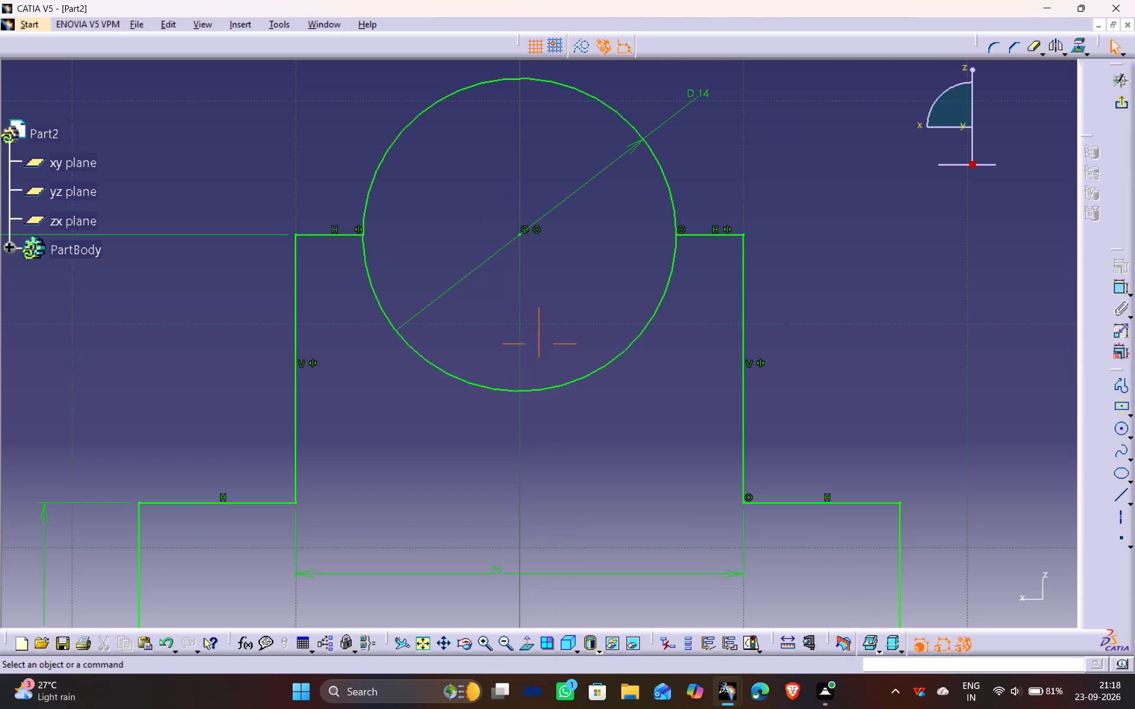
middle_click_drag(544, 154, 552, 173, "shift")
middle_click_drag(537, 150, 546, 188, "ctrl")
left_click(789, 160)
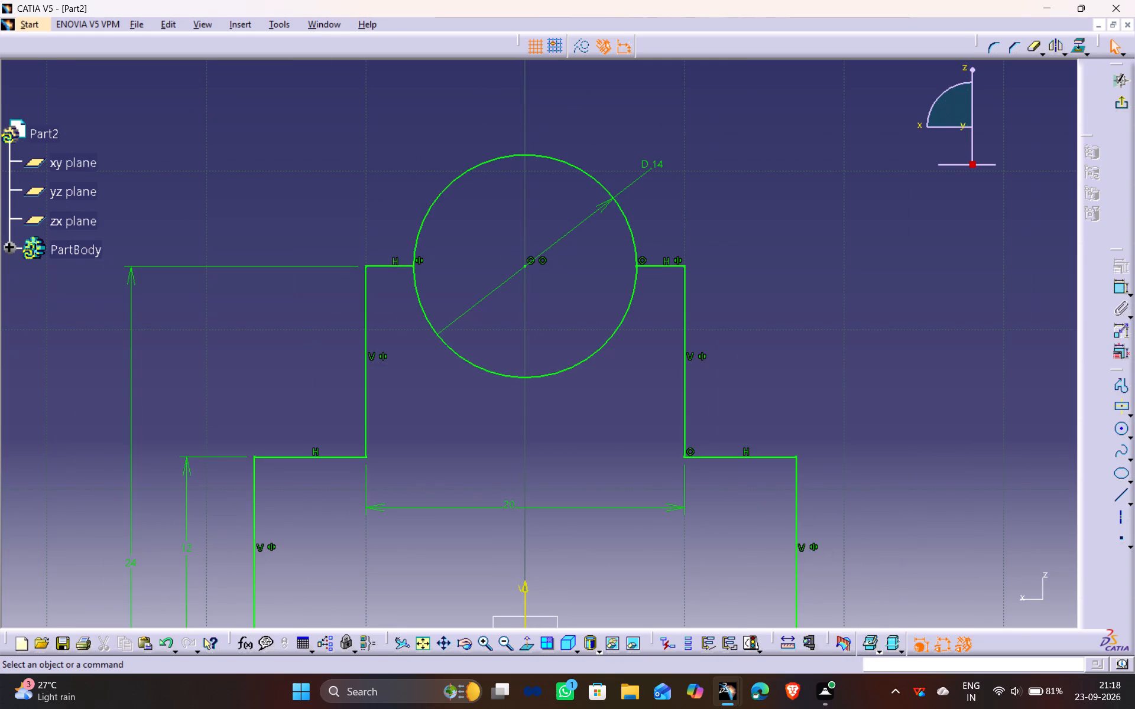
left_click(1040, 51)
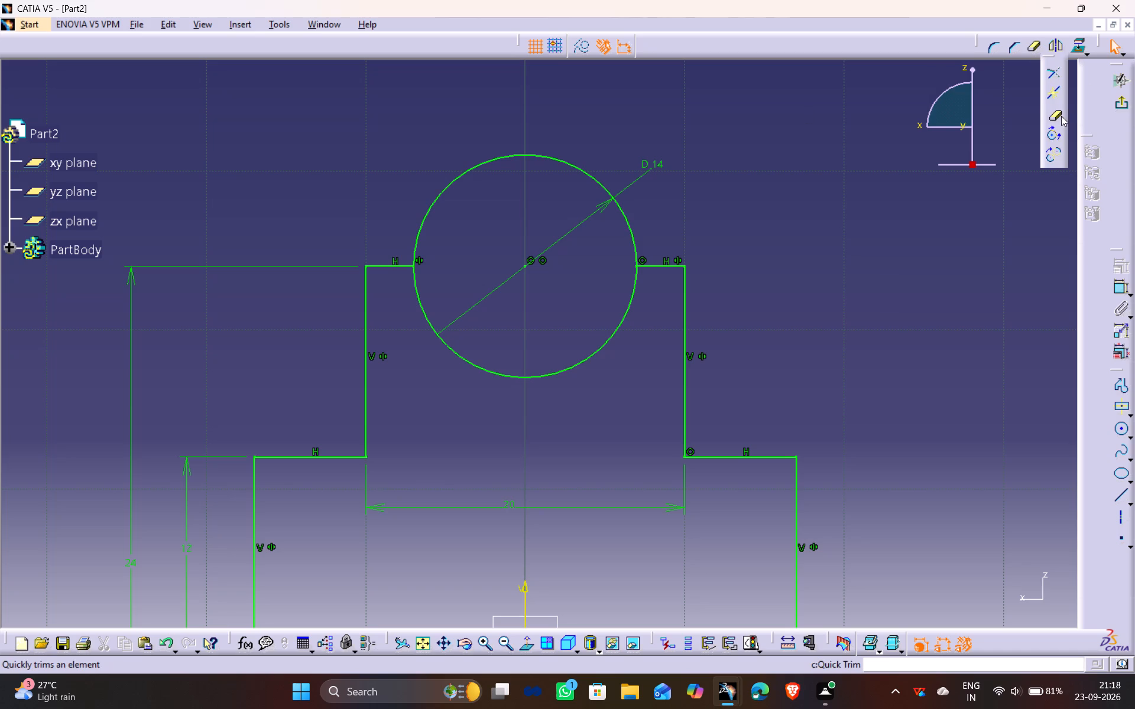
left_click(1058, 115)
left_click(589, 174)
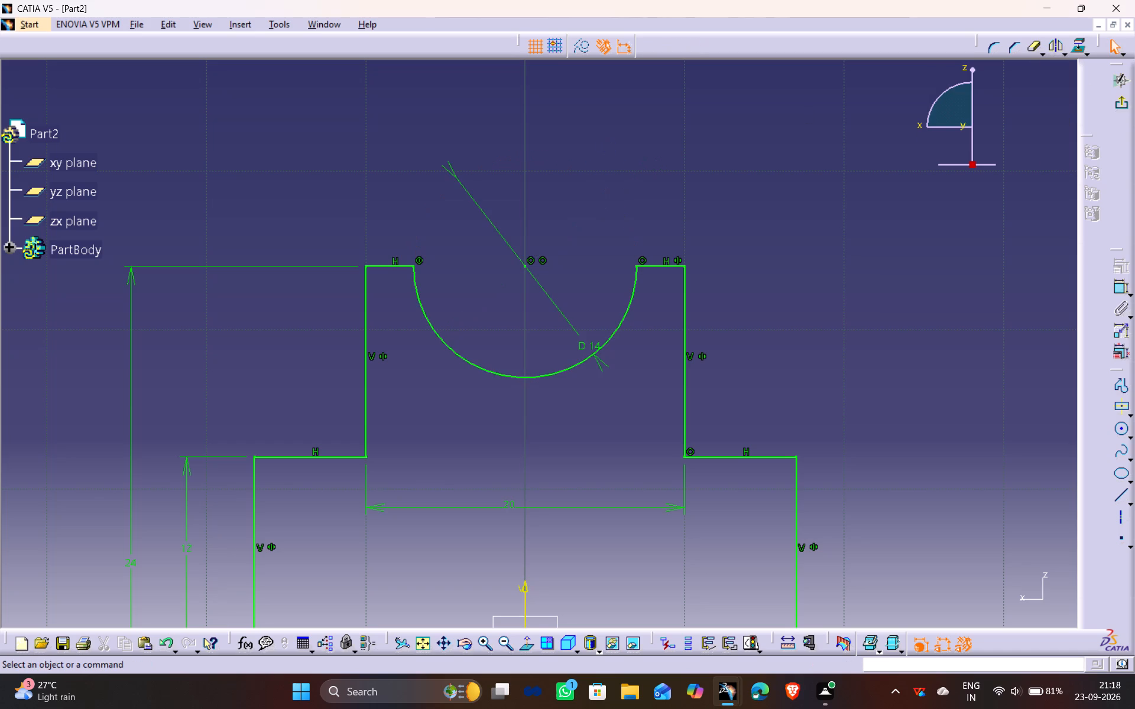
left_click(608, 139)
middle_click_drag(608, 140, 609, 177, "ctrl")
middle_click_drag(664, 476, 670, 358)
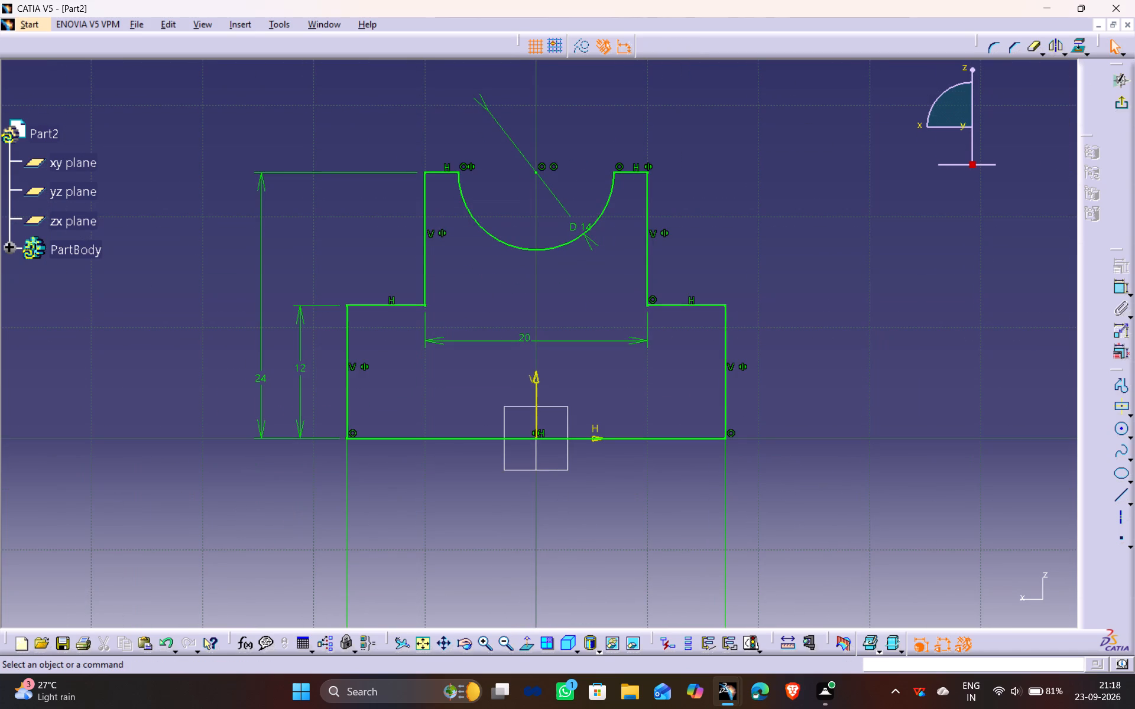
left_click(860, 298)
middle_click_drag(385, 578, 366, 509, "ctrl")
middle_click_drag(322, 405, 336, 420)
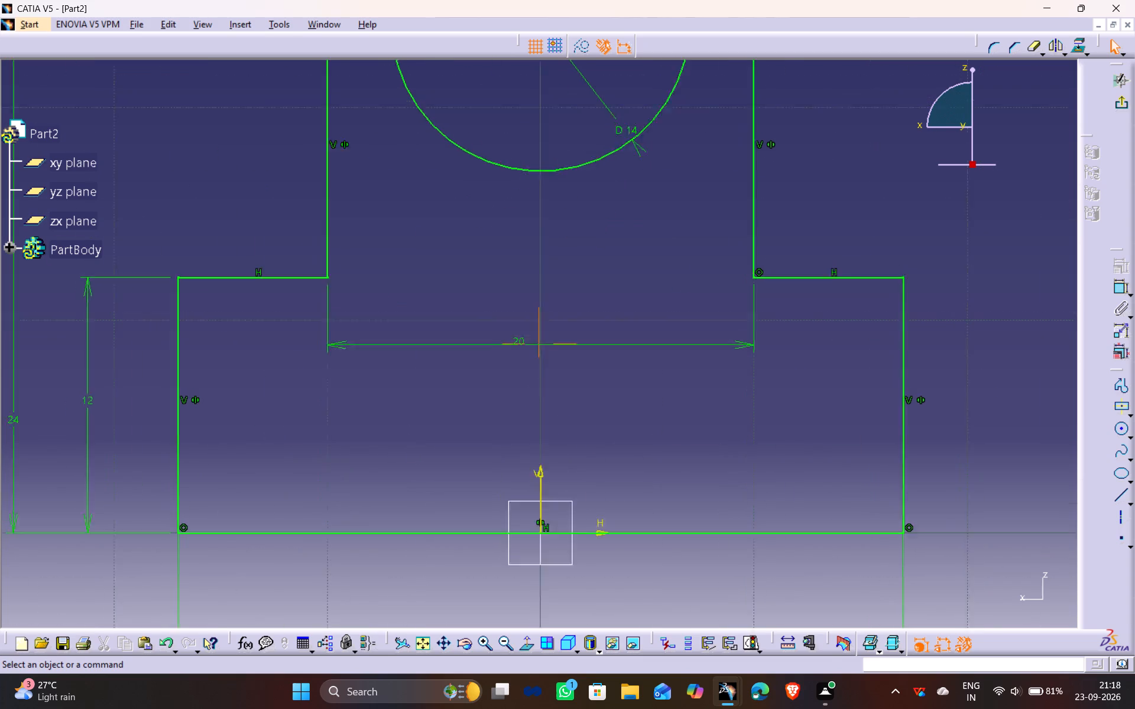
middle_click_drag(336, 420, 368, 453)
left_click(1115, 108)
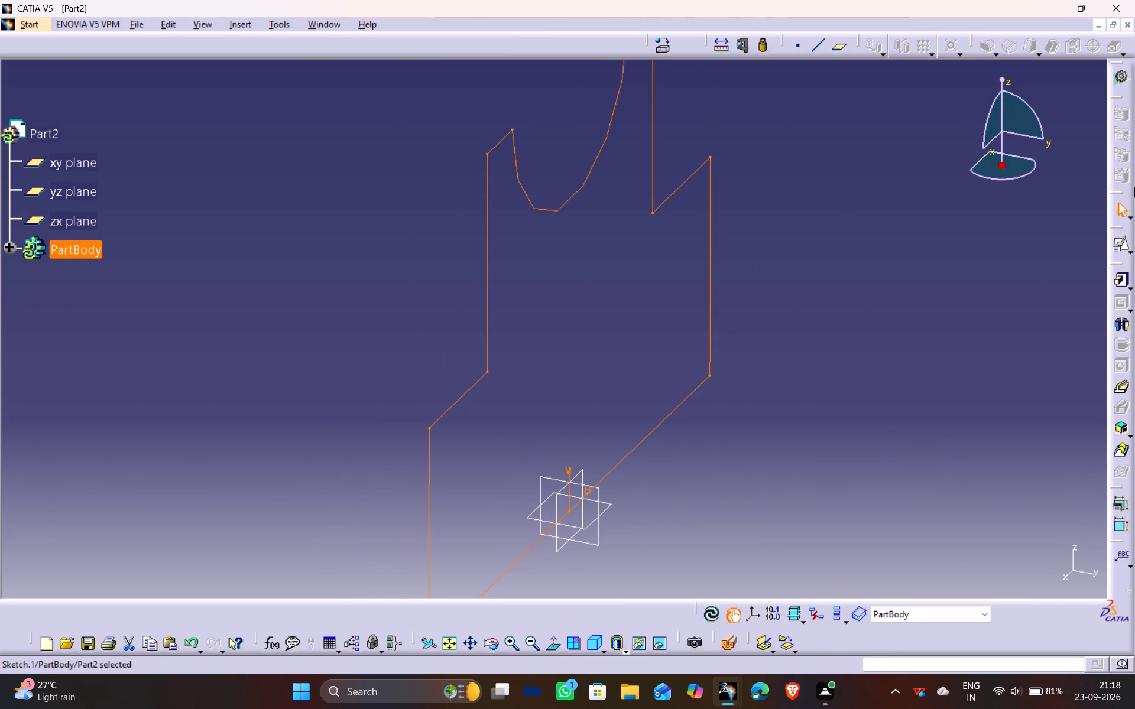
Revolve the stepped profile 360° about the sketch's H direction as a Shaft.
middle_click_drag(763, 190, 766, 250, "ctrl")
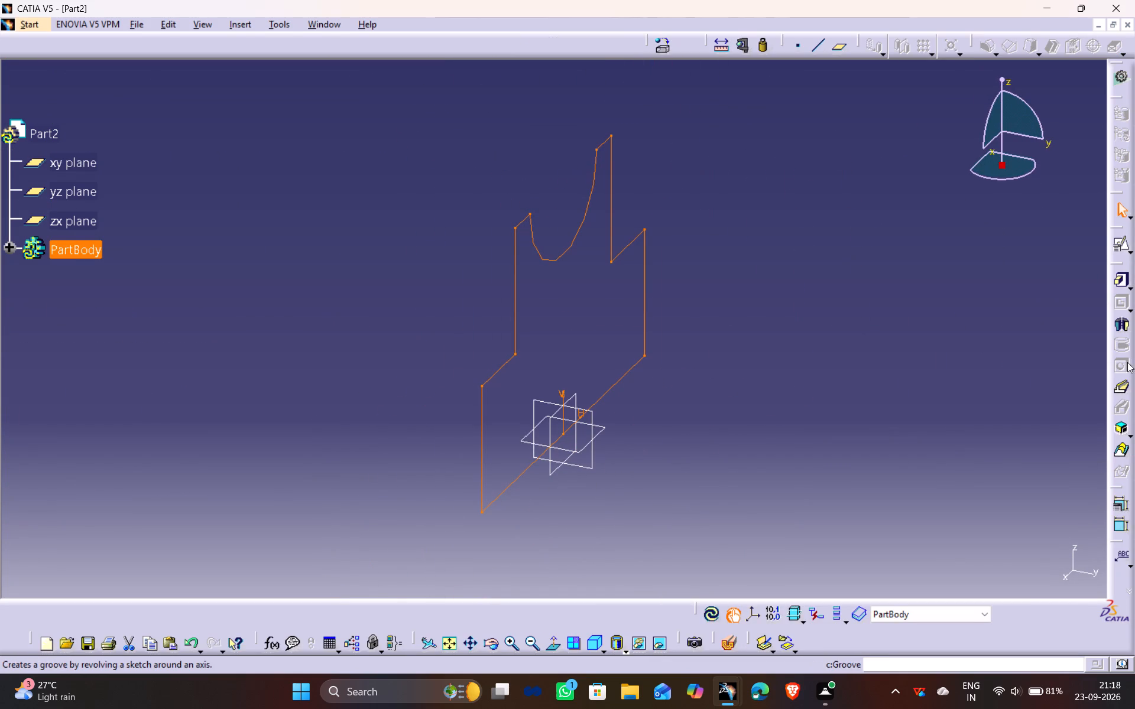
left_click(1121, 327)
middle_click_drag(783, 376, 766, 330)
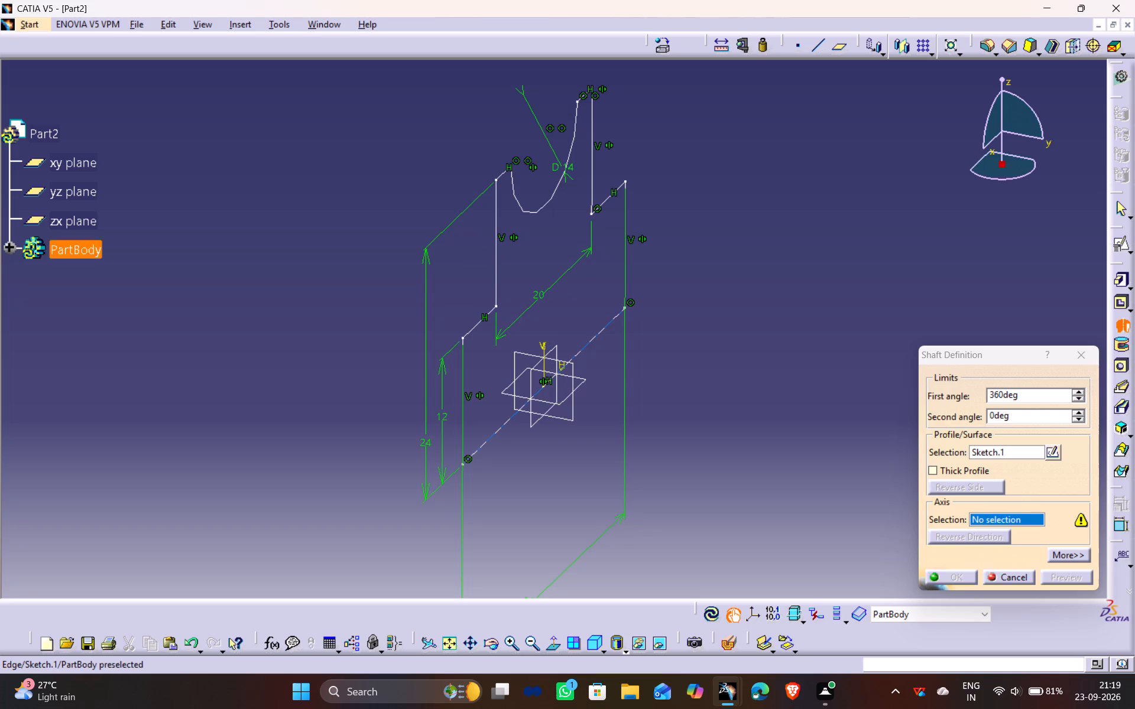
middle_click_drag(637, 405, 496, 352)
left_click_drag(637, 405, 482, 340)
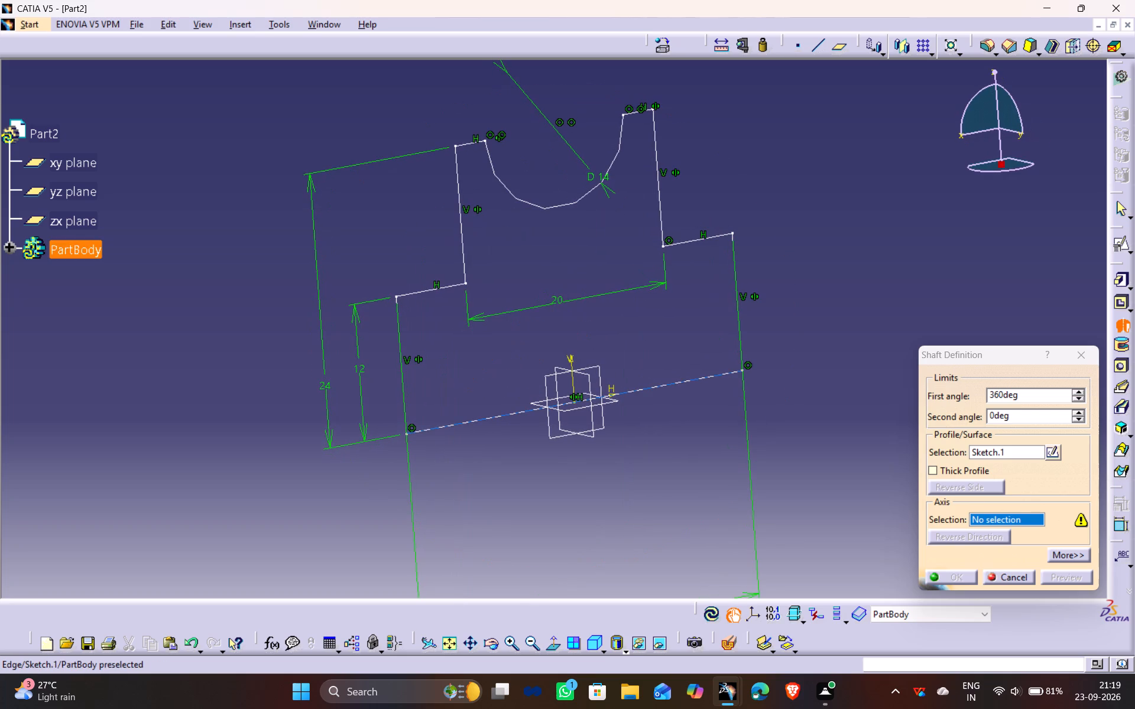
left_click(614, 388)
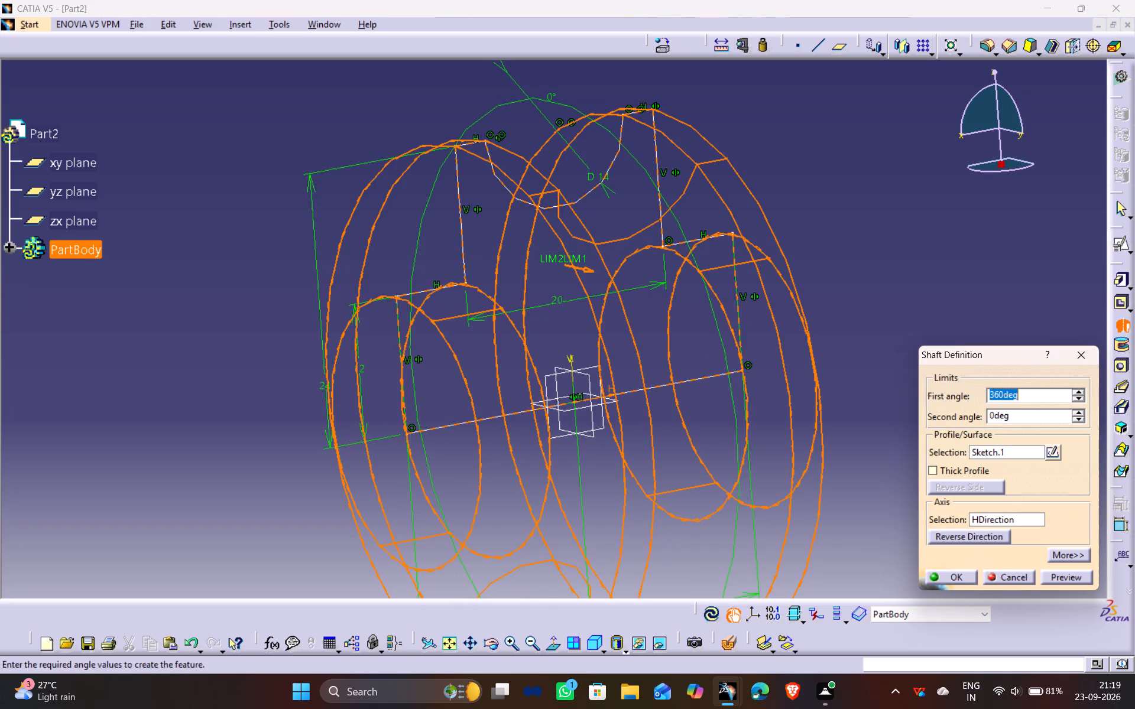
left_click(1064, 572)
middle_click_drag(254, 312, 293, 320)
left_click_drag(254, 311, 293, 320)
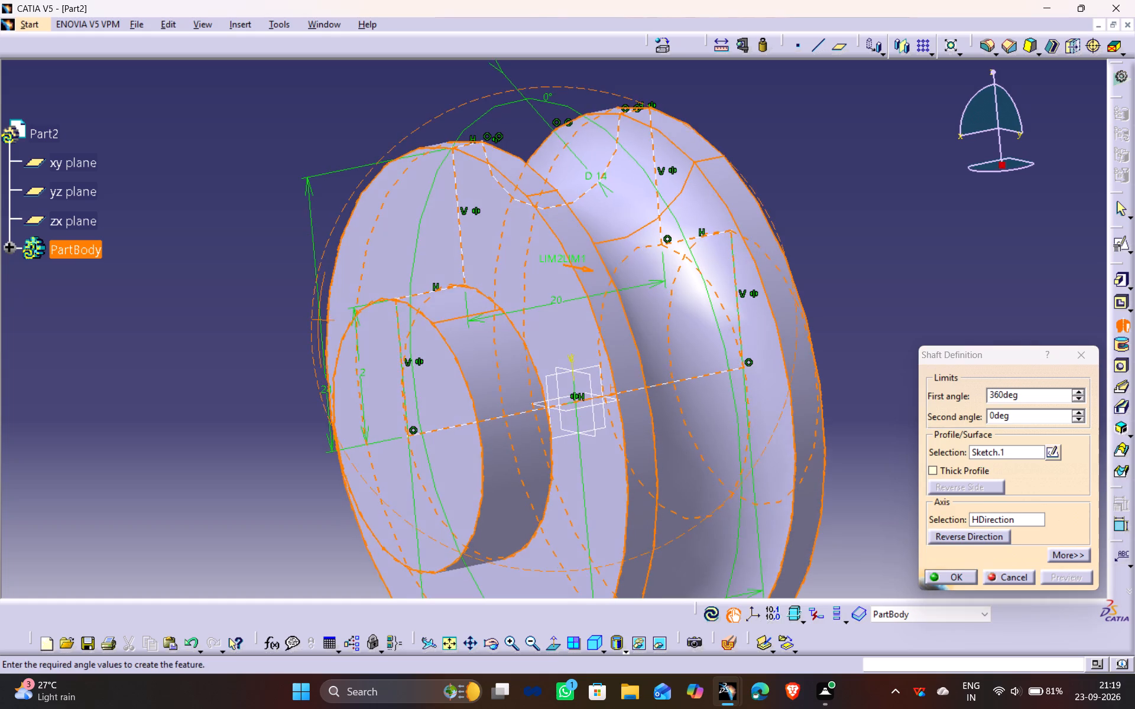
left_click_drag(293, 320, 293, 320)
middle_click_drag(293, 320, 294, 321)
left_click(959, 575)
left_click(923, 272)
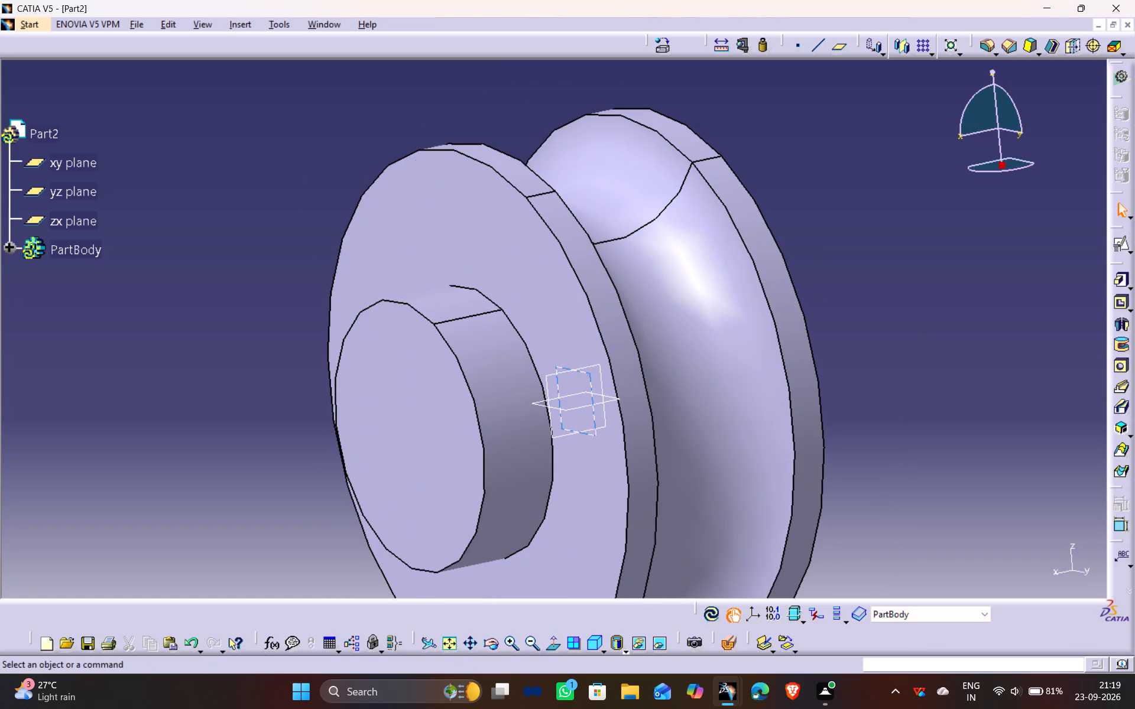
Open a positioned sketch on the flat end face of the hub, with implicit origin and orientation.
left_click(432, 457)
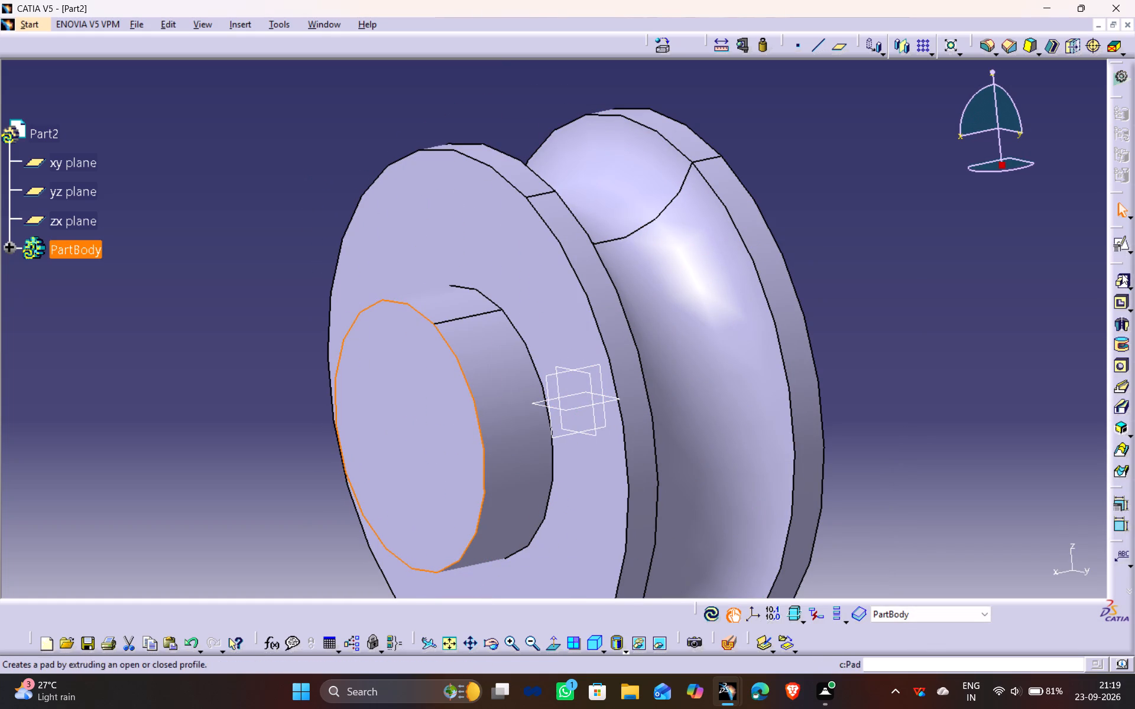
left_click(1119, 248)
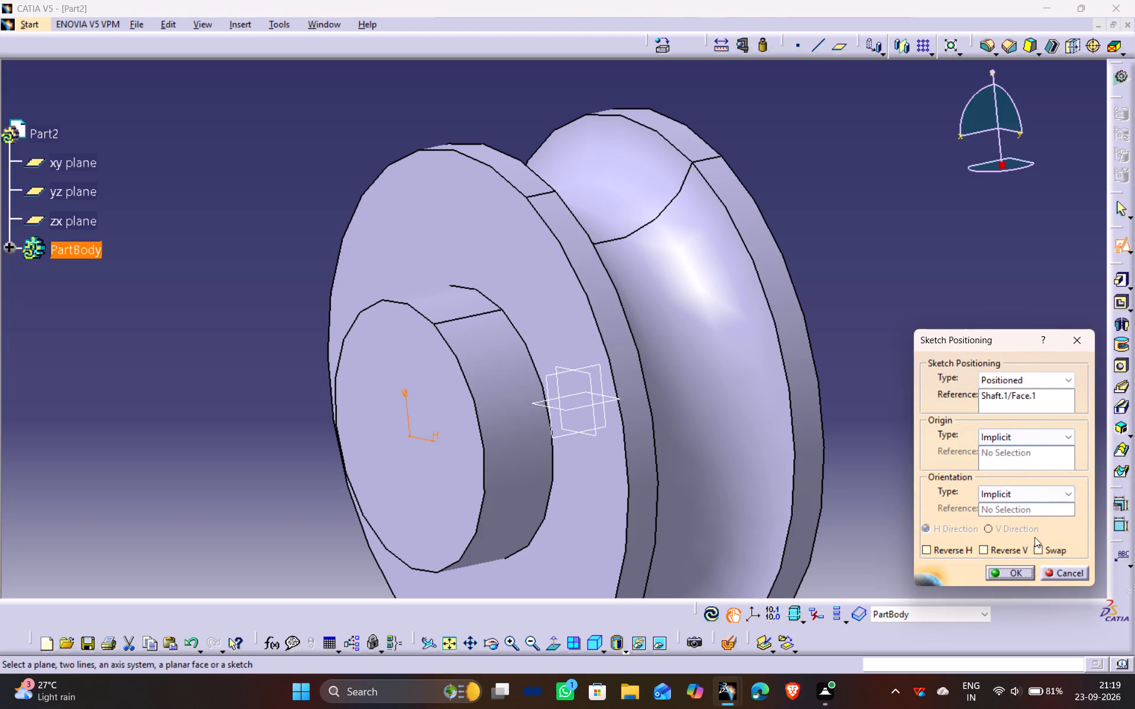
left_click(1016, 572)
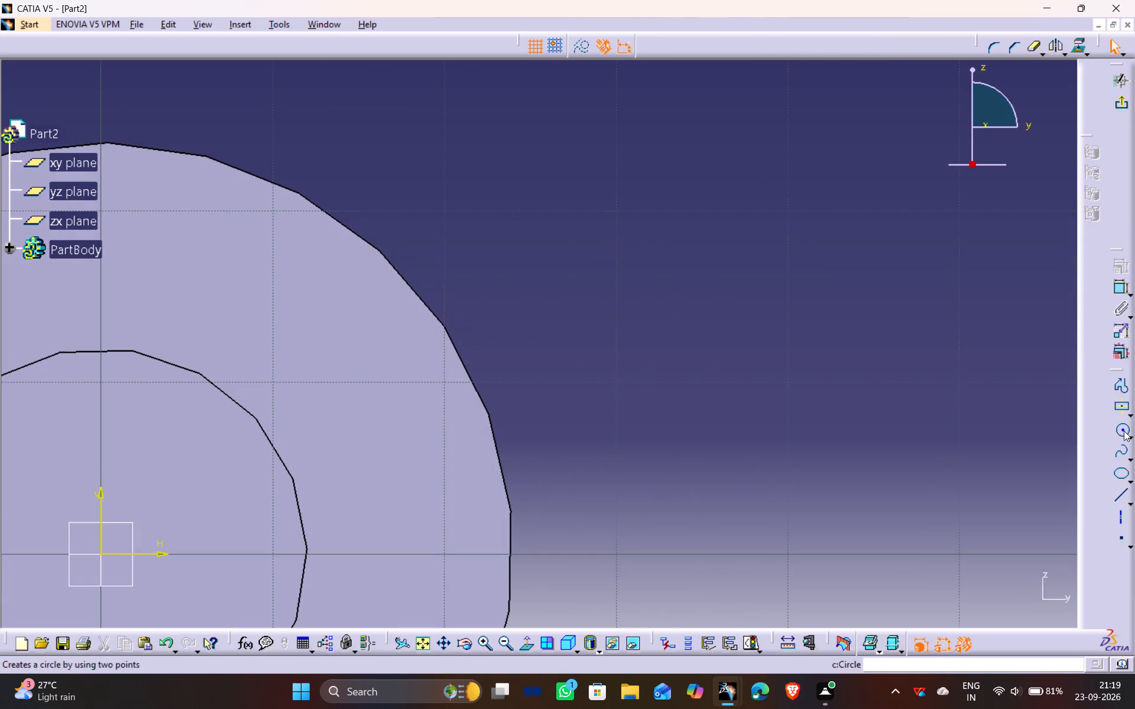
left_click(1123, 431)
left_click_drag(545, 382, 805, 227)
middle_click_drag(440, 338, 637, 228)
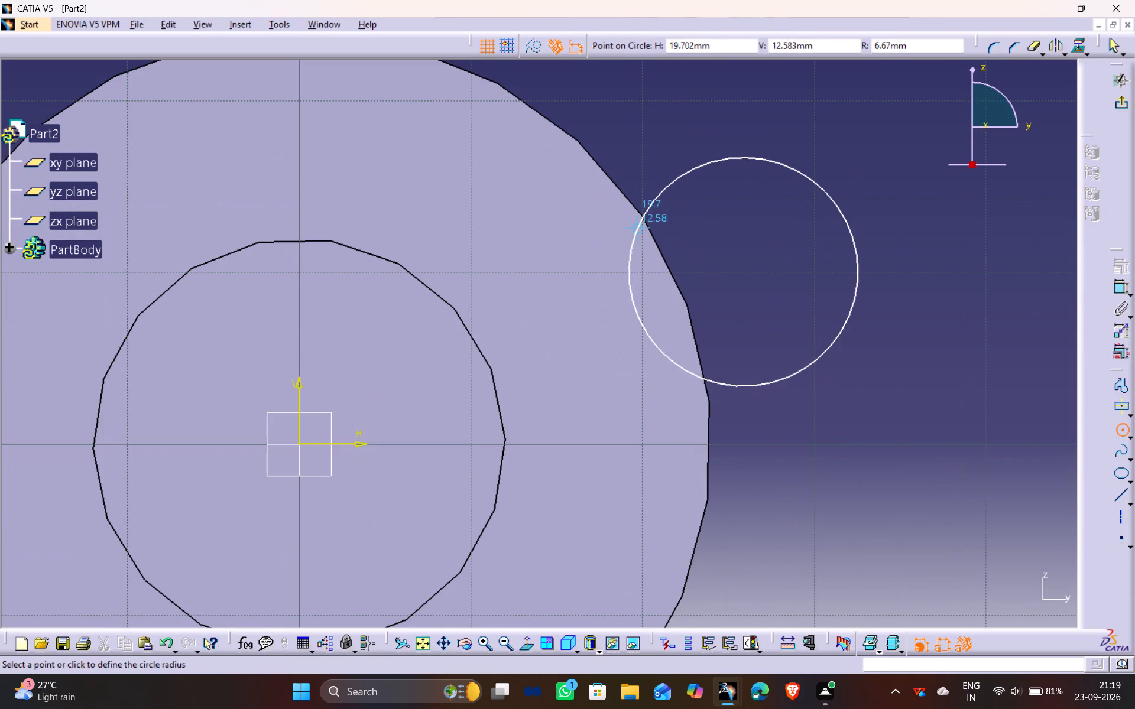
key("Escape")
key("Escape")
Draw a circle about 11.2 mm in diameter centred on the sketch origin, inside the hub's end face.
left_click(1116, 430)
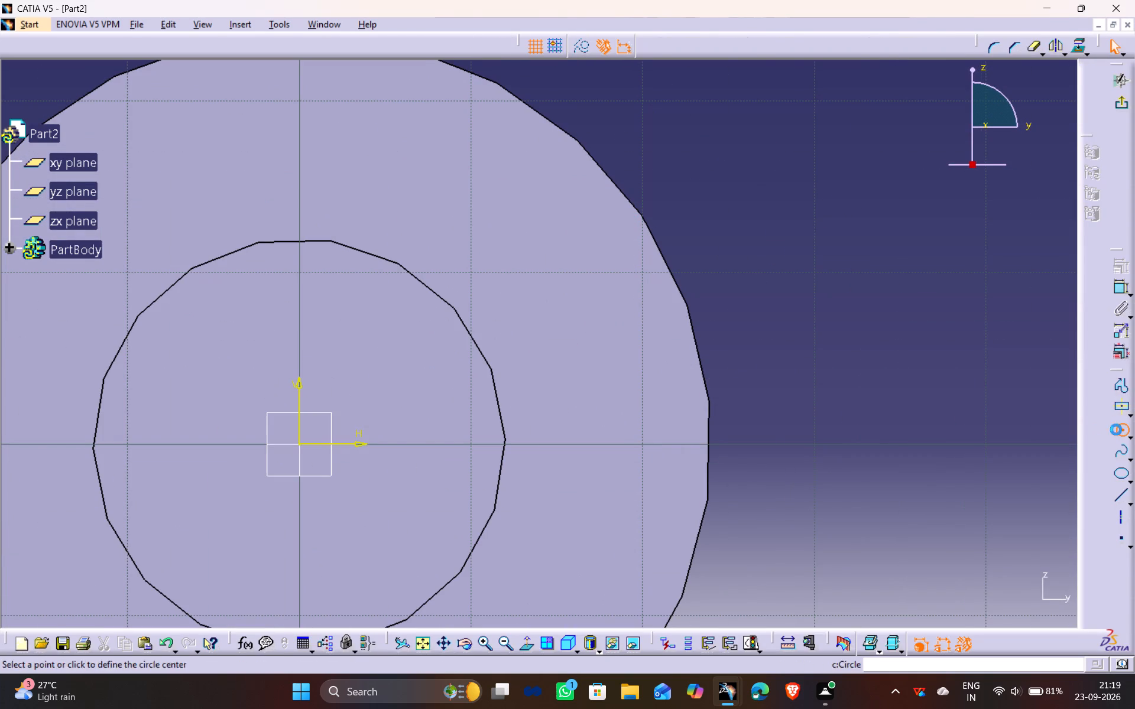
left_click(298, 444)
middle_click_drag(372, 382, 375, 382)
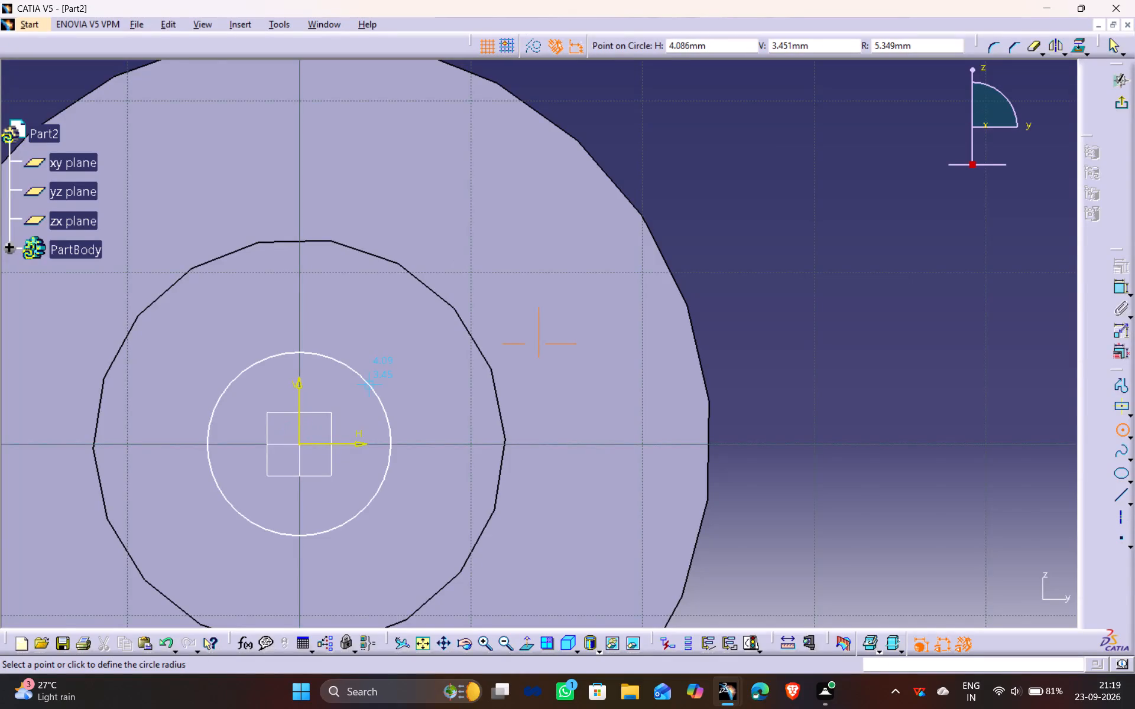
middle_click_drag(375, 382, 533, 343)
left_click(534, 343)
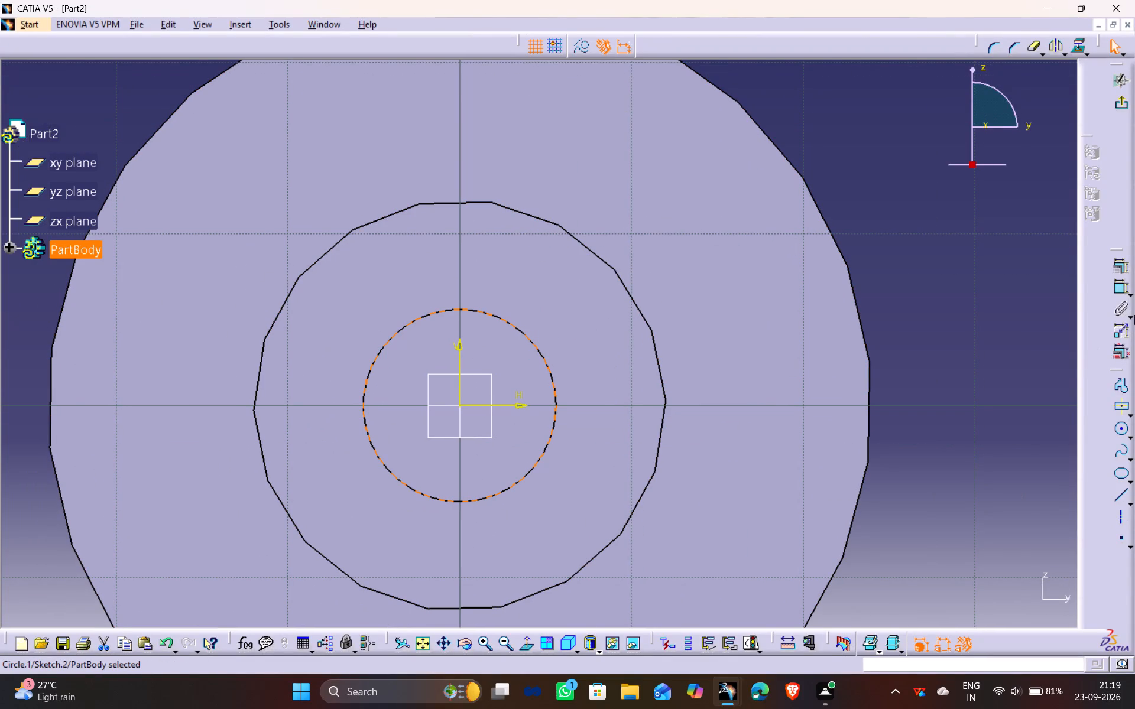
Dimension the hub circle's diameter at 14 mm and exit the sketch.
left_click(1119, 289)
left_click(896, 223)
double_click(896, 221)
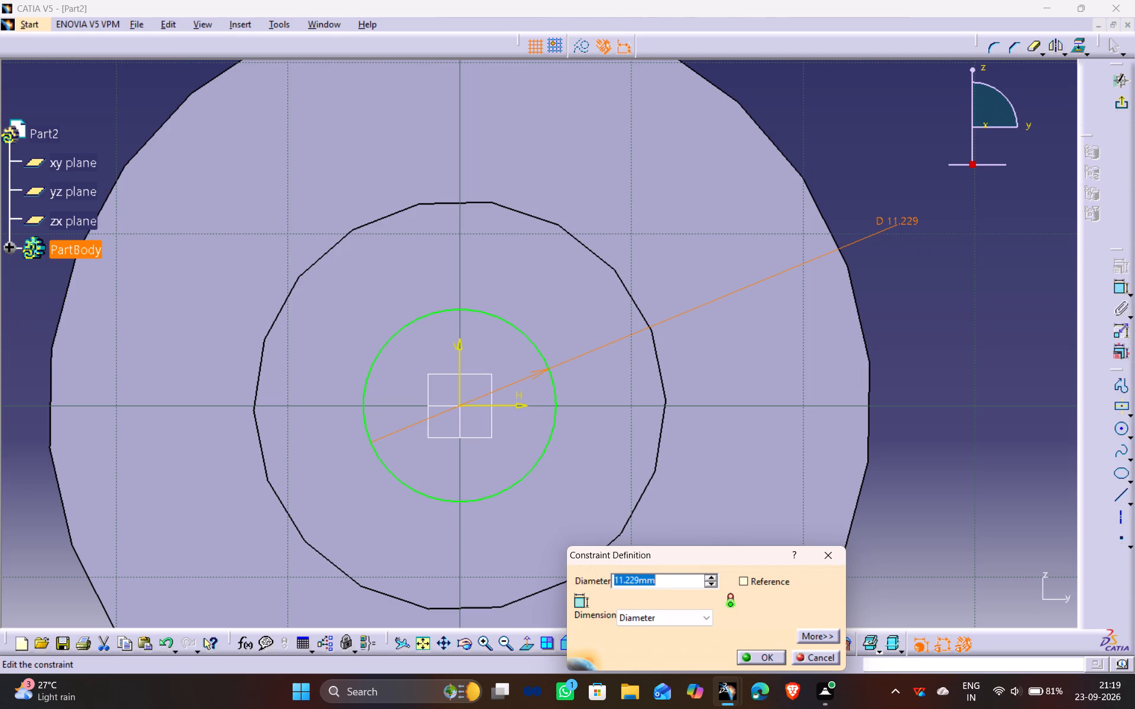
type("14")
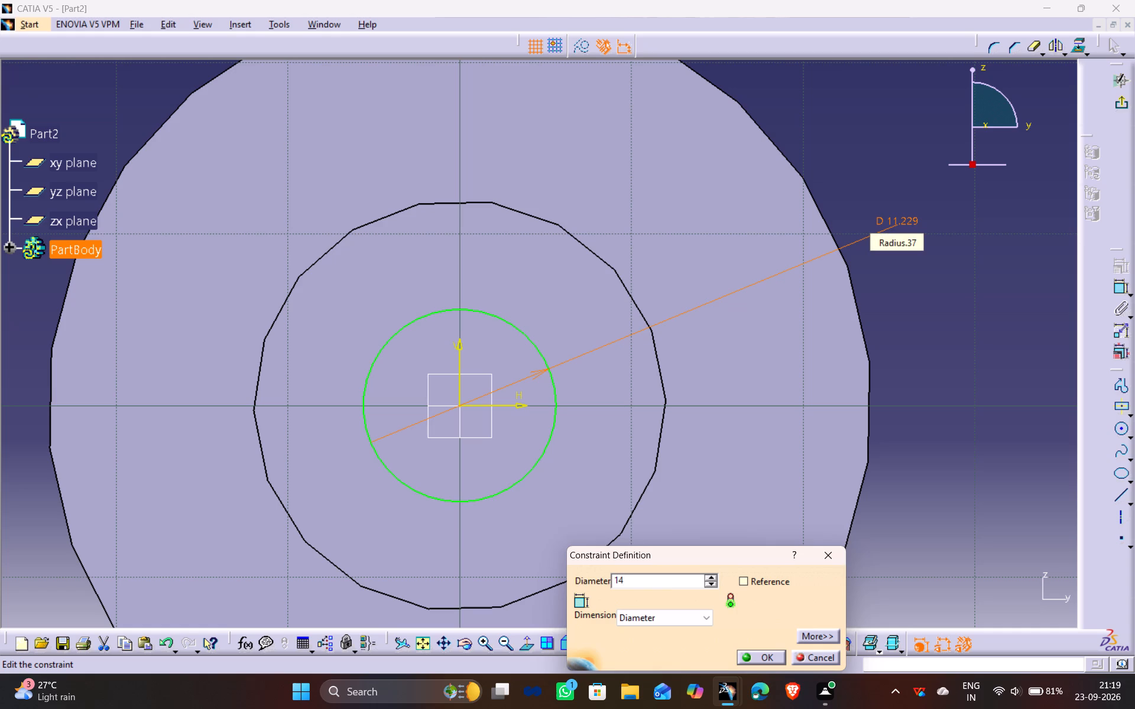
key("Return")
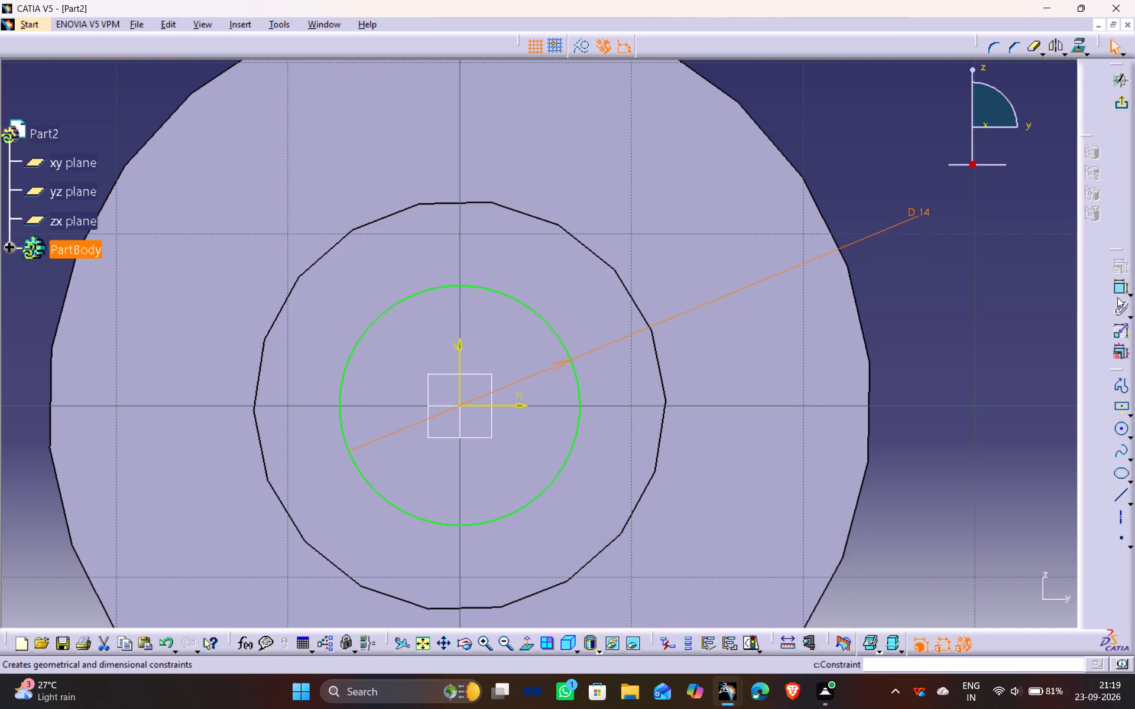
left_click(1118, 105)
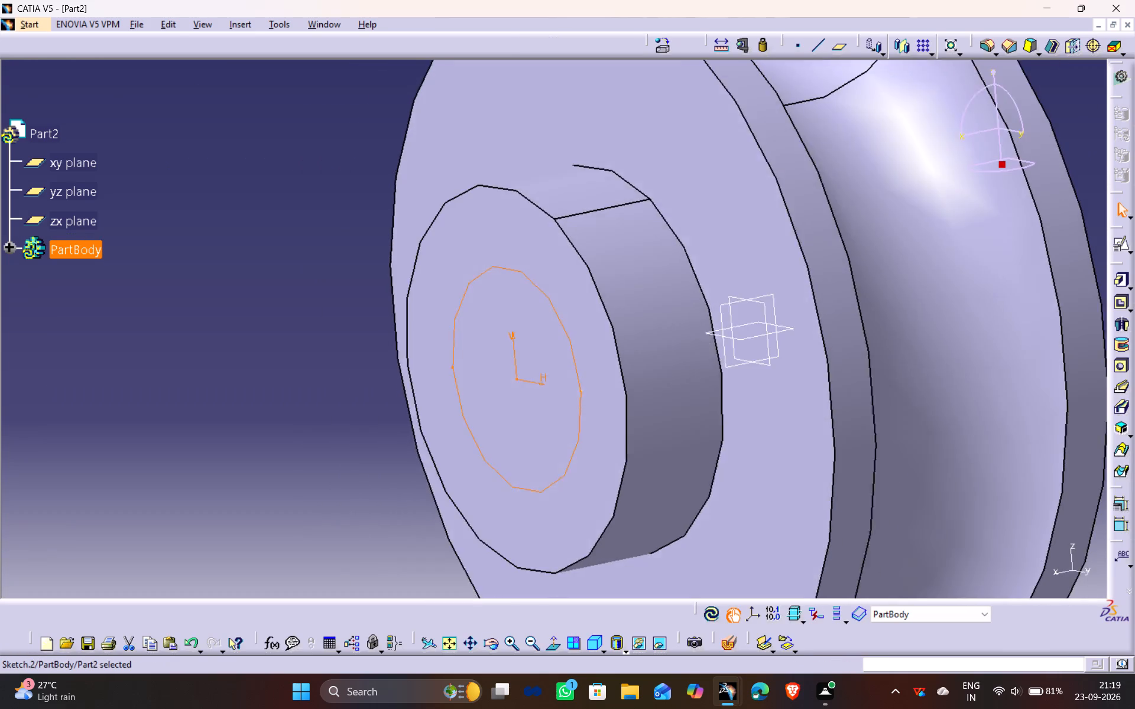
Cut a 43 mm deep pocket from the hub circle through the revolved body to form the central bore.
middle_click_drag(722, 213, 742, 282, "ctrl")
left_click(1123, 298)
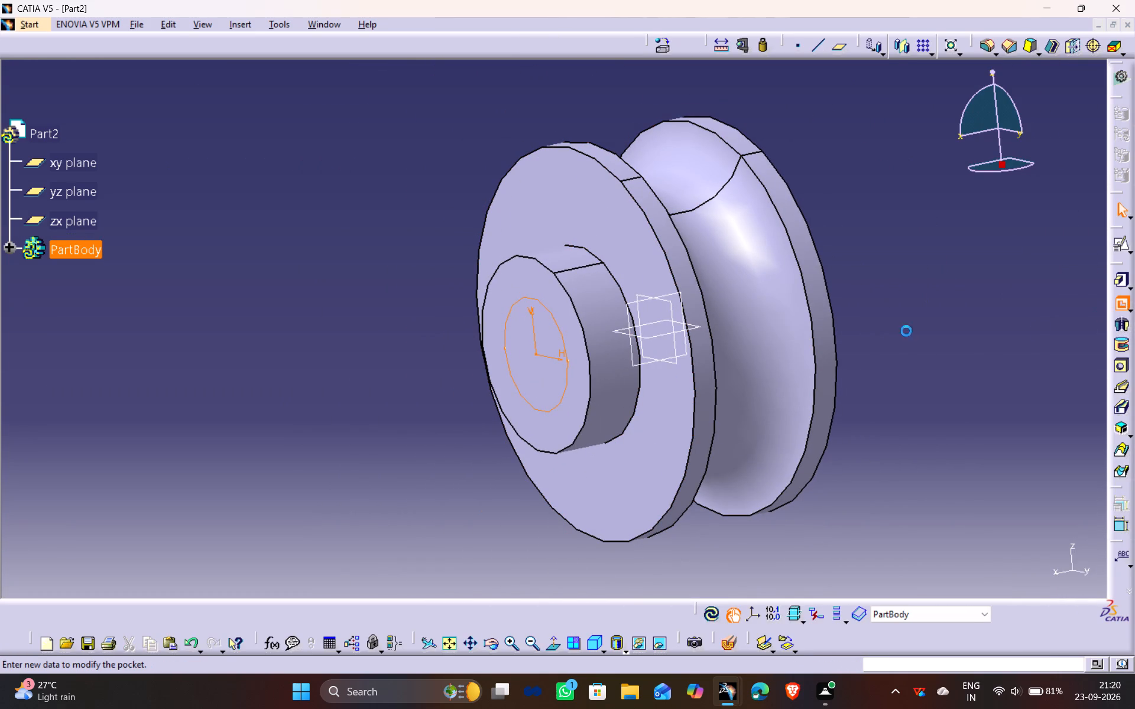
left_click(1071, 397)
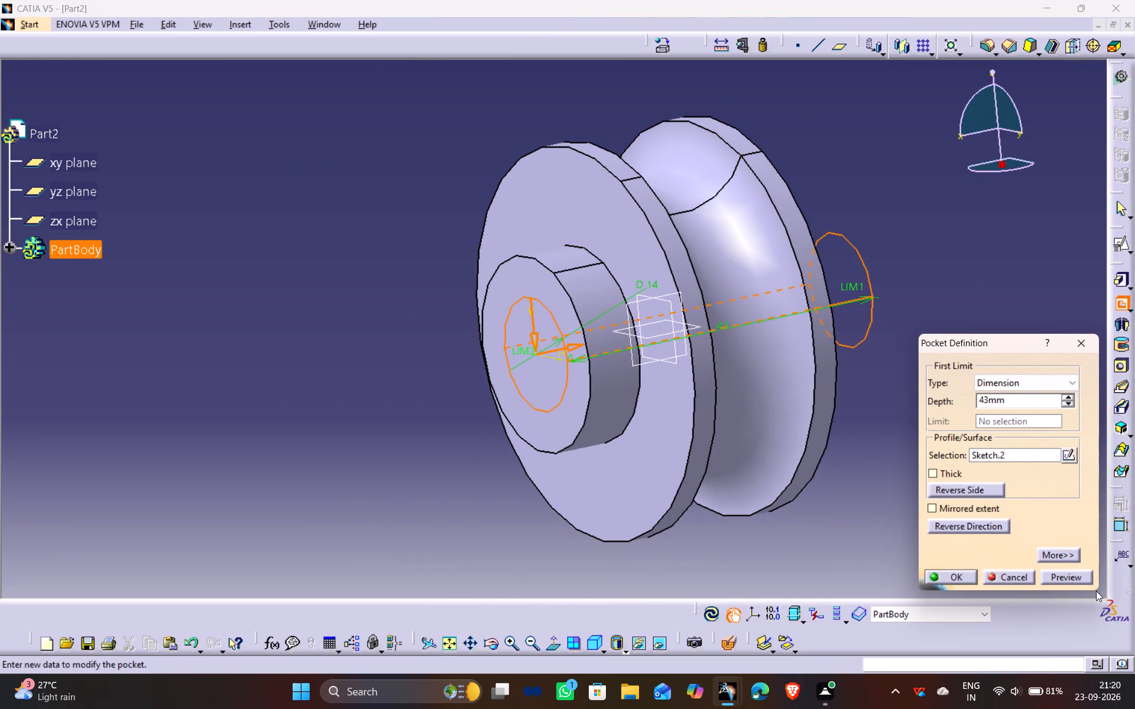
left_click(1082, 578)
left_click(963, 573)
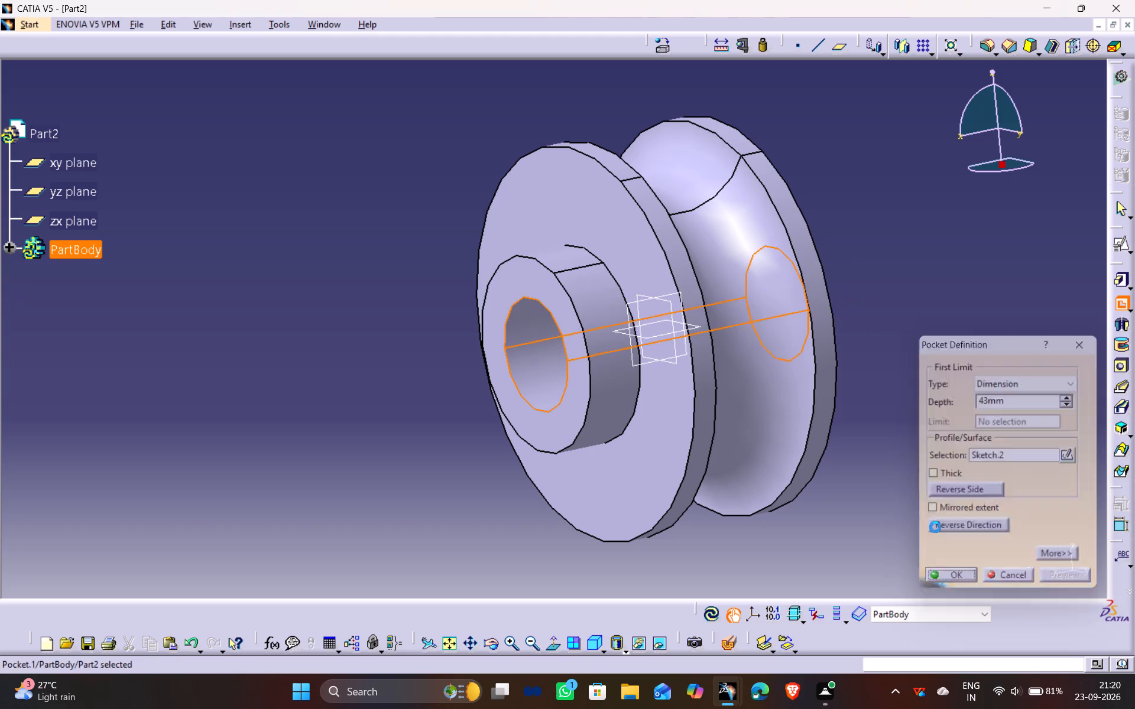
left_click(956, 427)
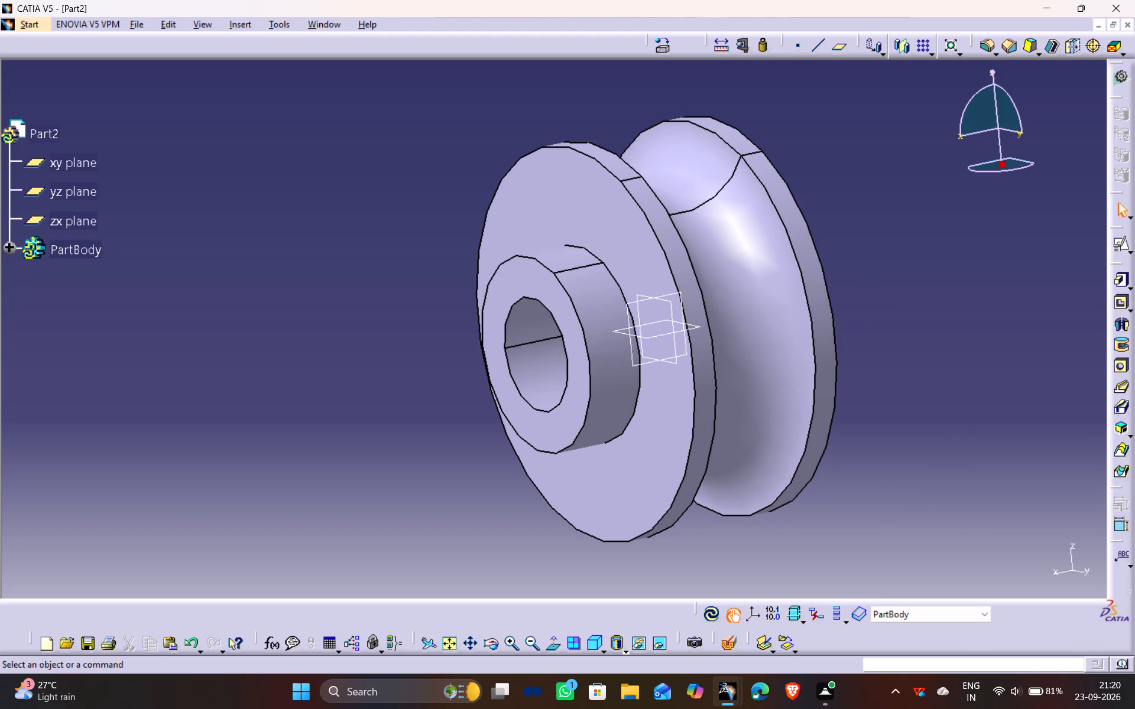
Chamfer the outer end edges of both hubs with 1 mm length and 45° angle, using tangency propagation.
left_click(578, 310, "ctrl")
scroll(906, 224, "down", 1)
middle_click_drag(907, 223, 574, 326)
left_click_drag(907, 222, 574, 326)
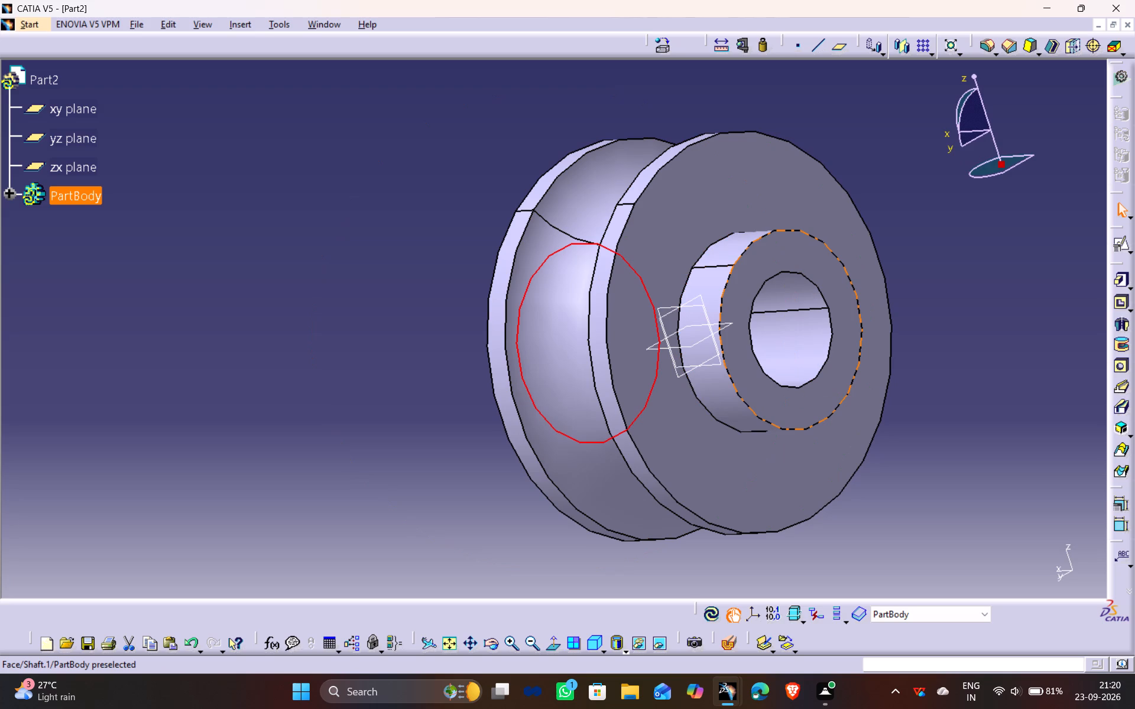
left_click(733, 386, "ctrl")
middle_click_drag(346, 282, 524, 300)
left_click_drag(345, 281, 524, 300)
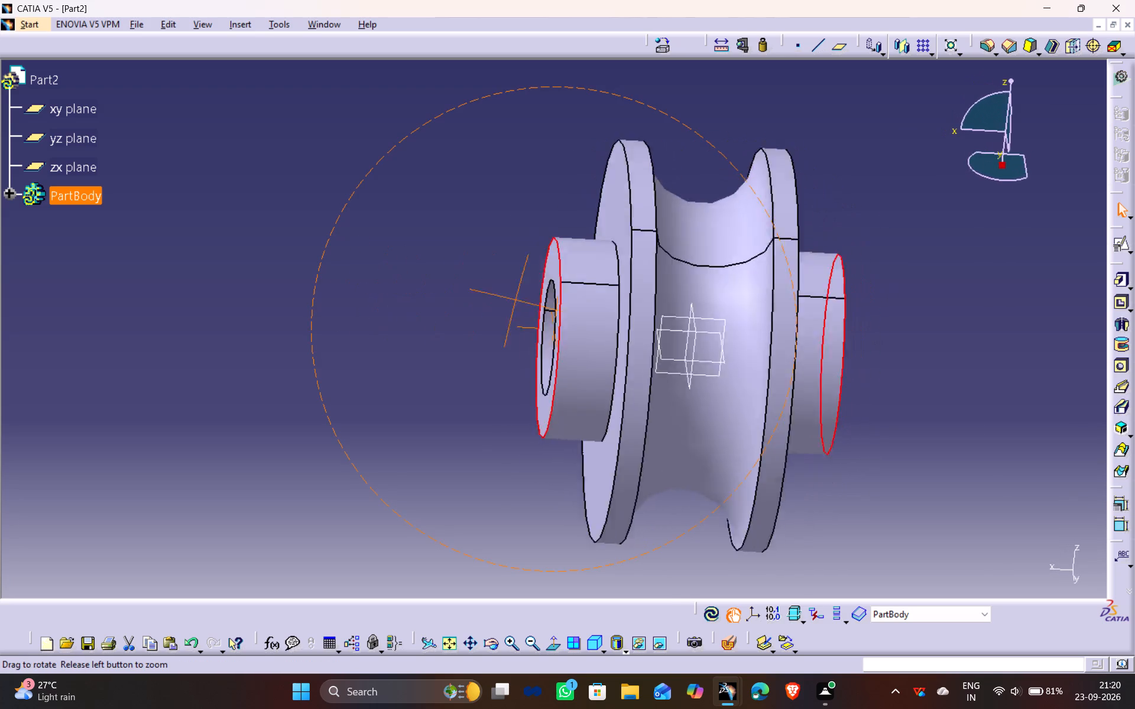
left_click_drag(524, 300, 609, 304)
middle_click_drag(524, 300, 611, 304)
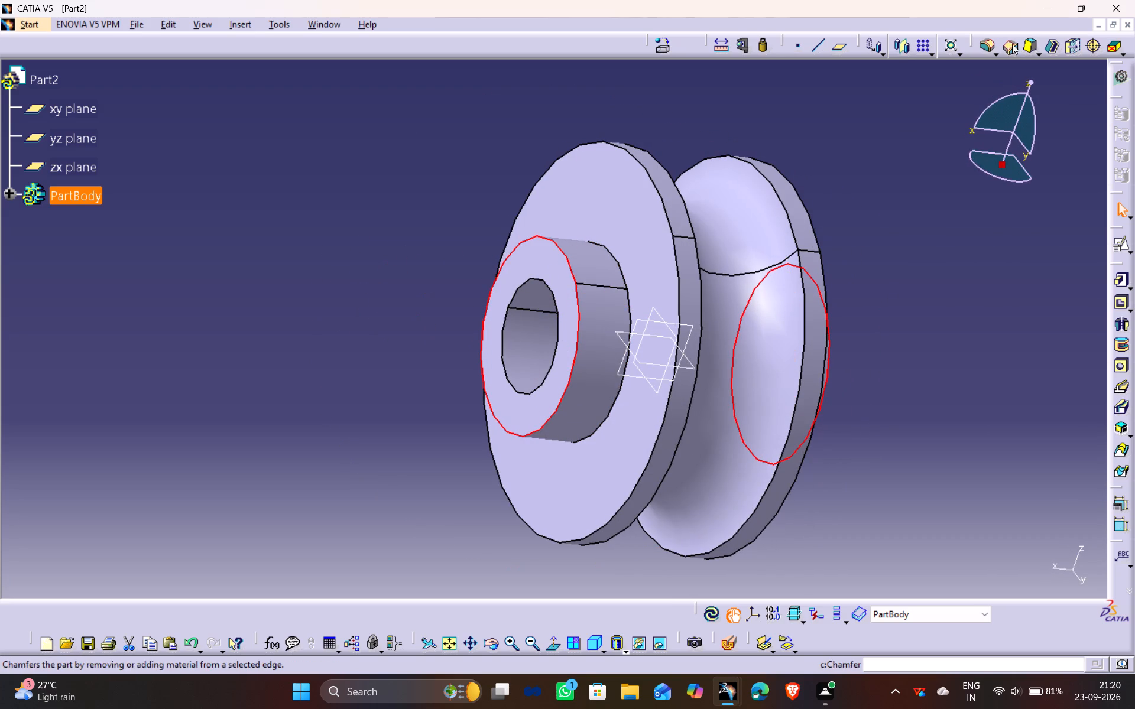
left_click(1012, 45)
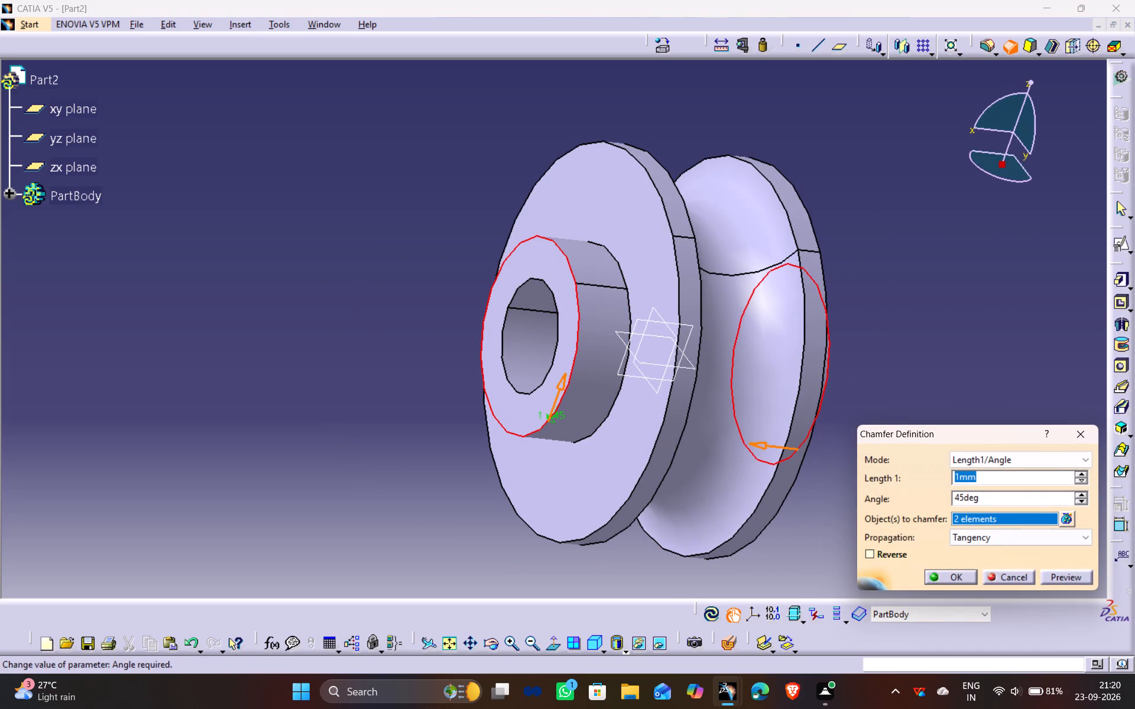
left_click(1055, 575)
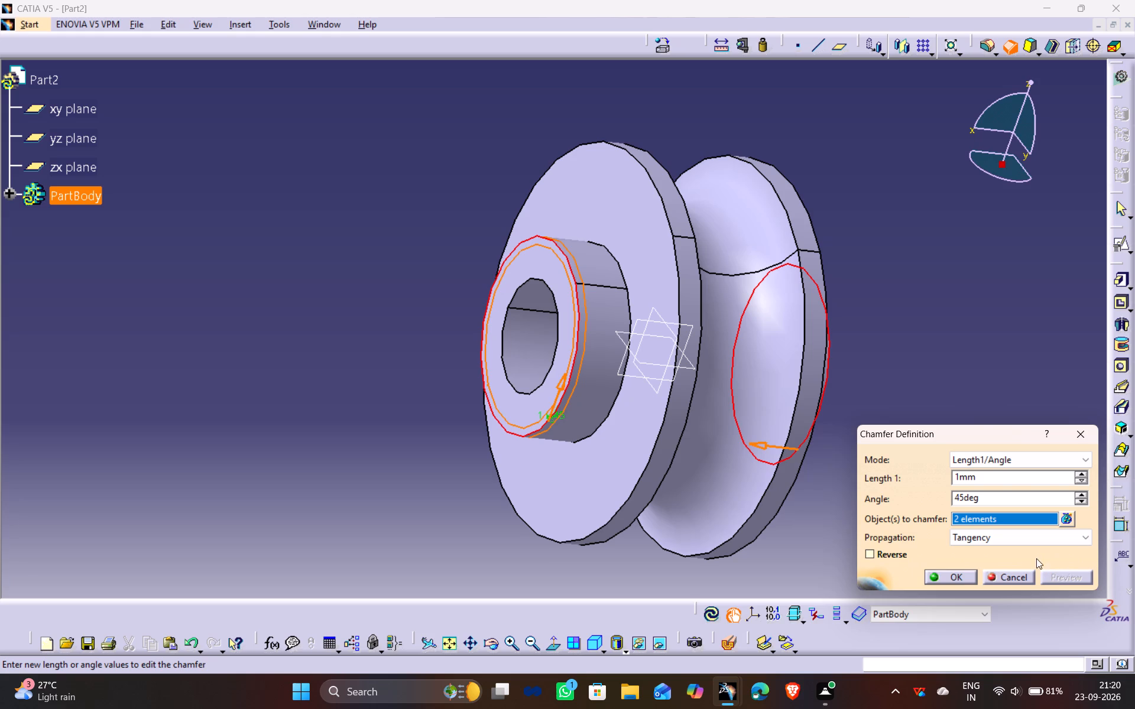
left_click(932, 574)
left_click(913, 493)
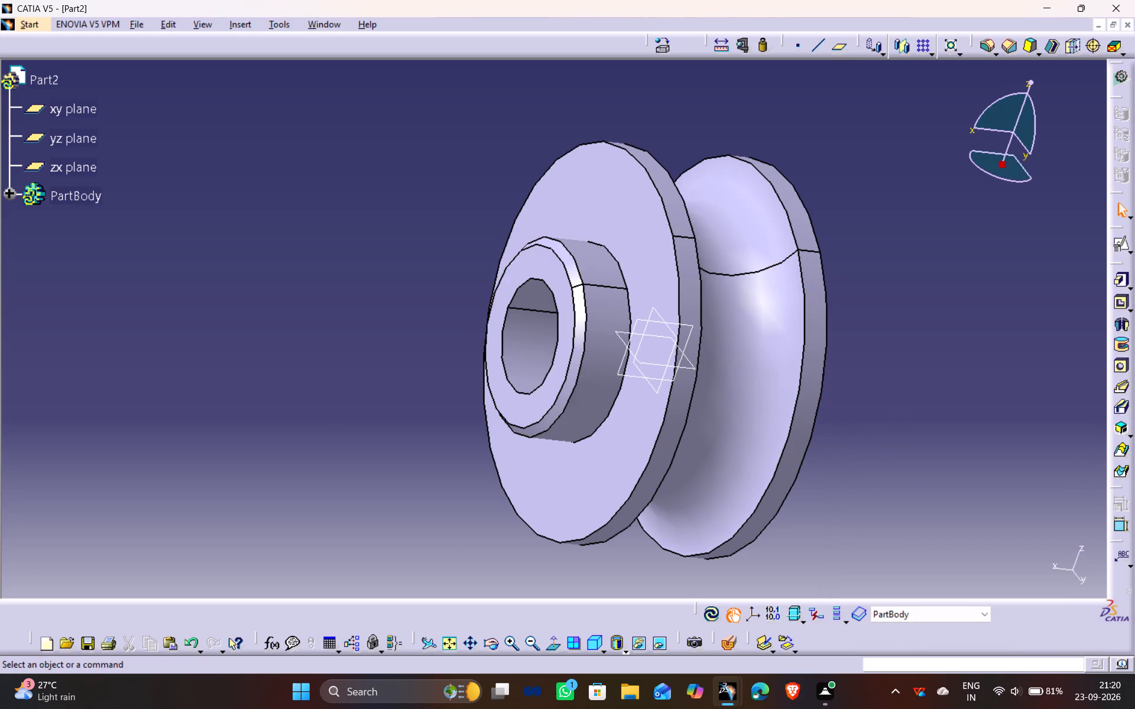
Save the finished pulley part as A14-P2.
middle_click_drag(904, 402, 668, 307)
left_click_drag(904, 402, 668, 307)
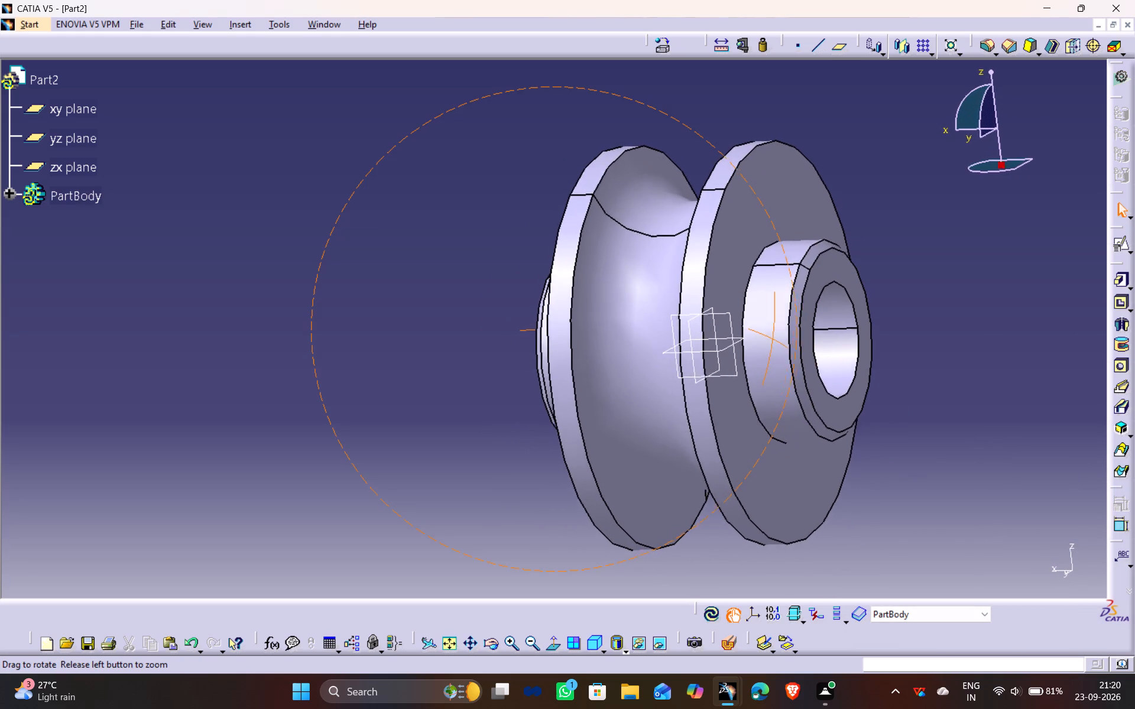
left_click_drag(668, 307, 741, 261)
middle_click_drag(668, 307, 741, 261)
left_click(809, 240)
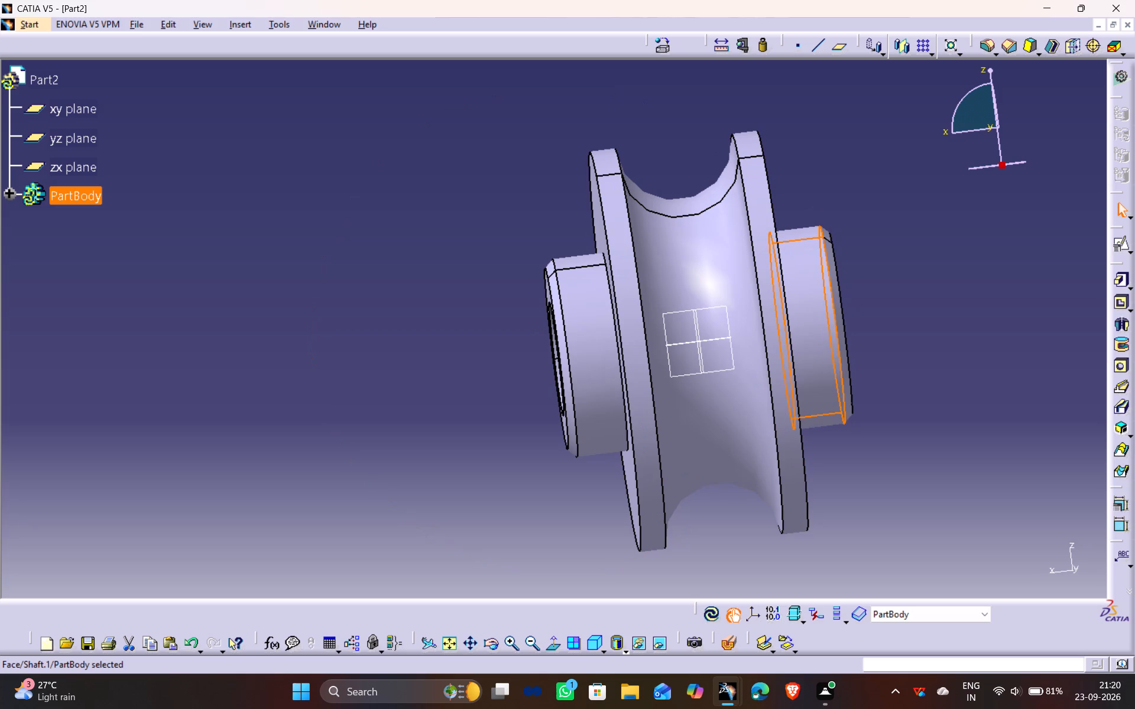
left_click(806, 193)
key("ctrl+s")
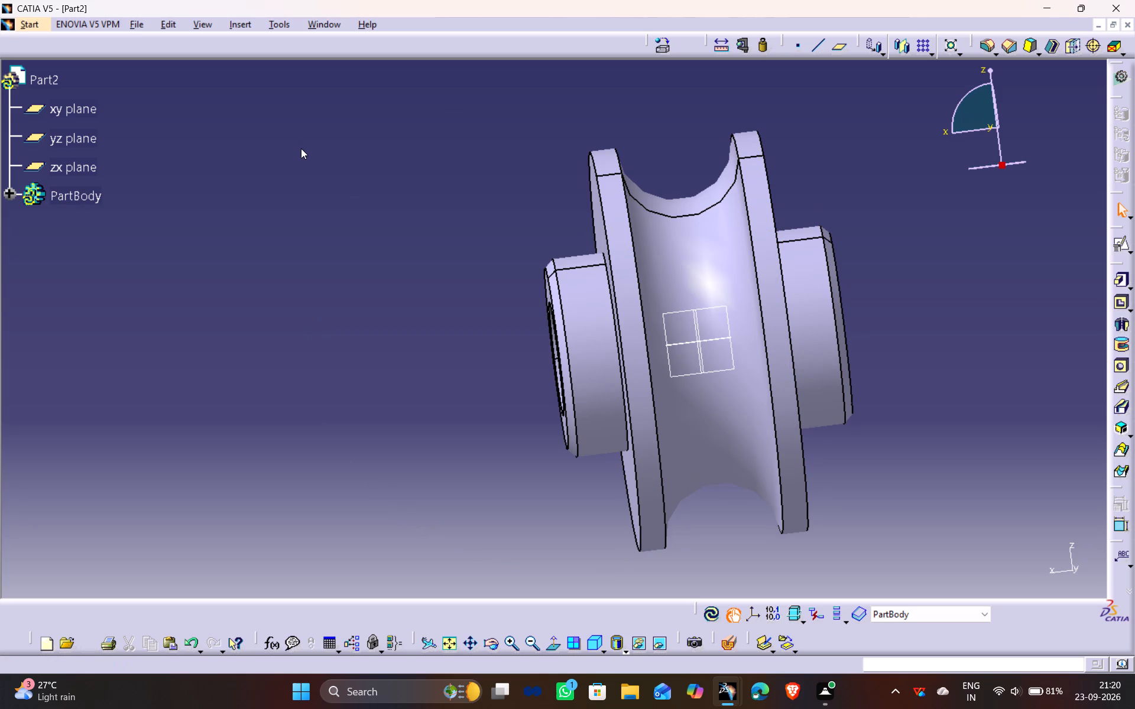
key("BackSpace")
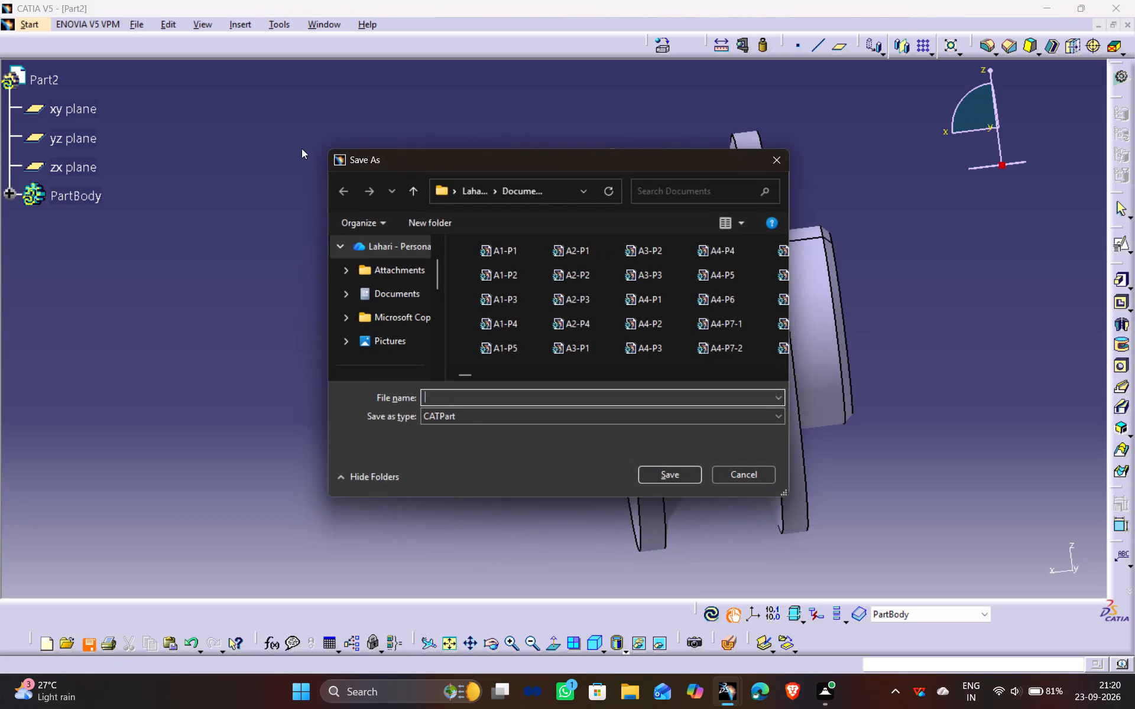
type("A1")
key("3")
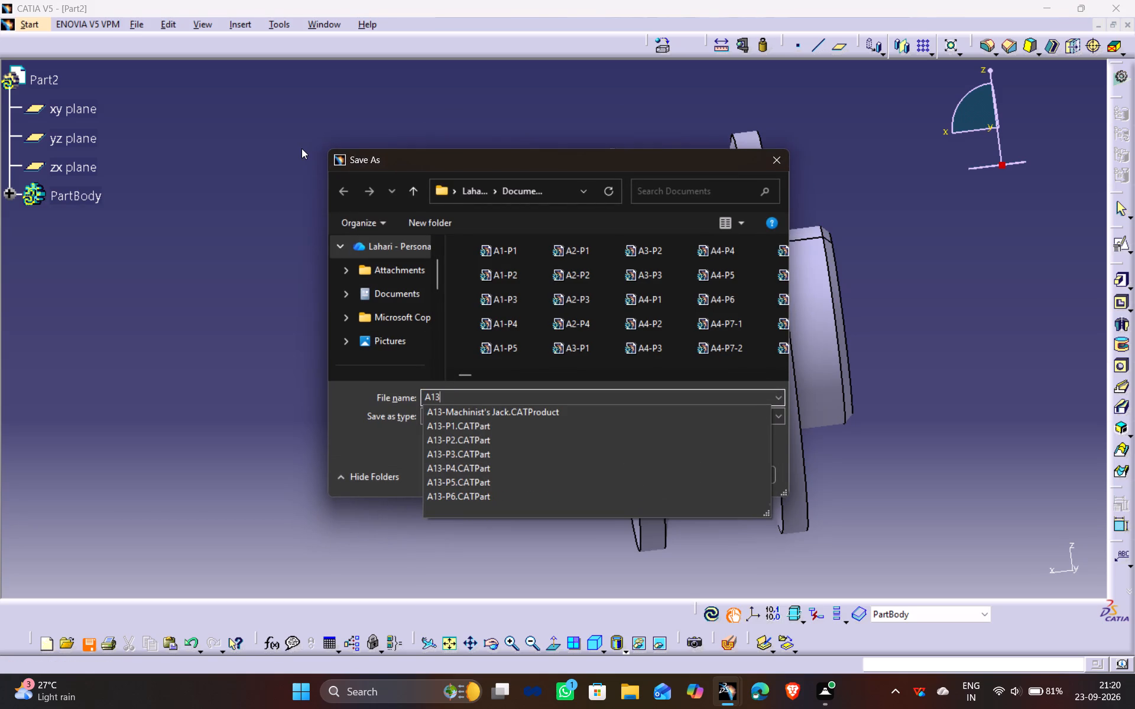
key("BackSpace")
key("4")
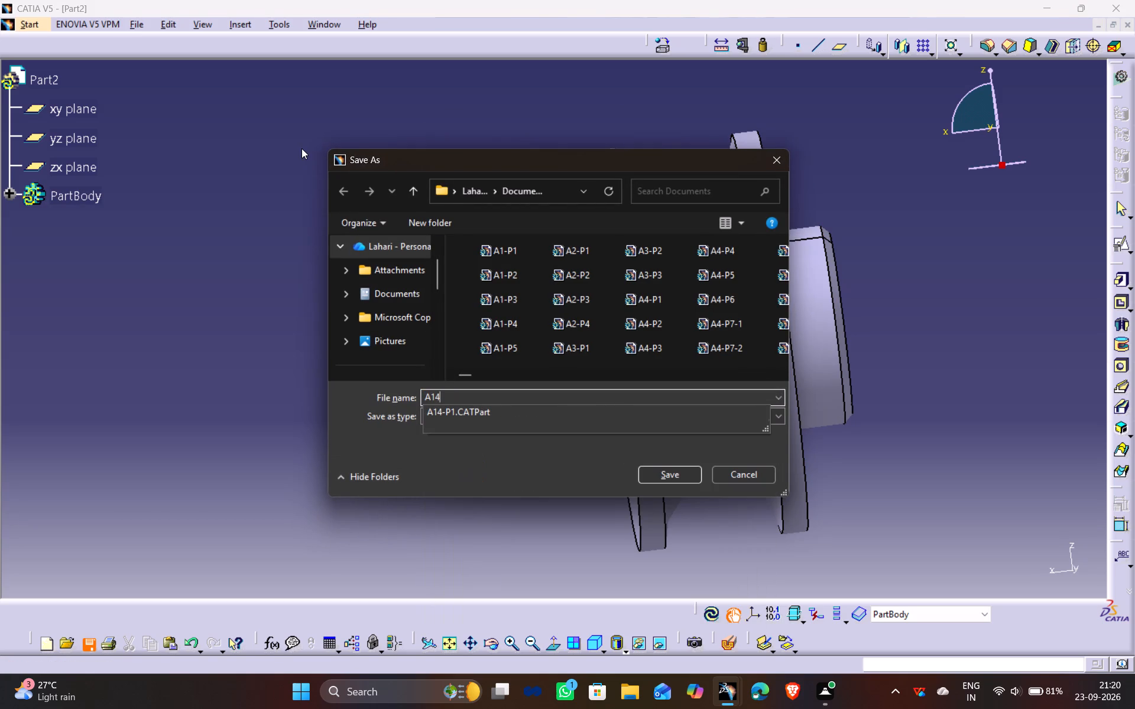
key("minus")
key("shift+p")
key("2")
key("Return")
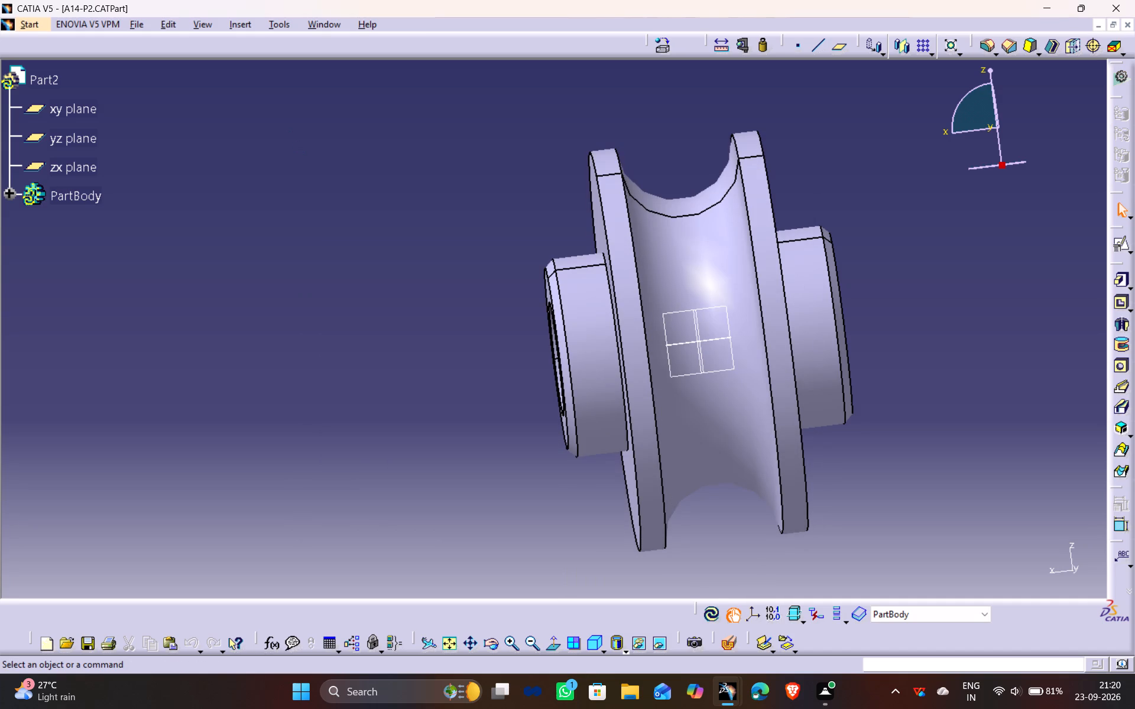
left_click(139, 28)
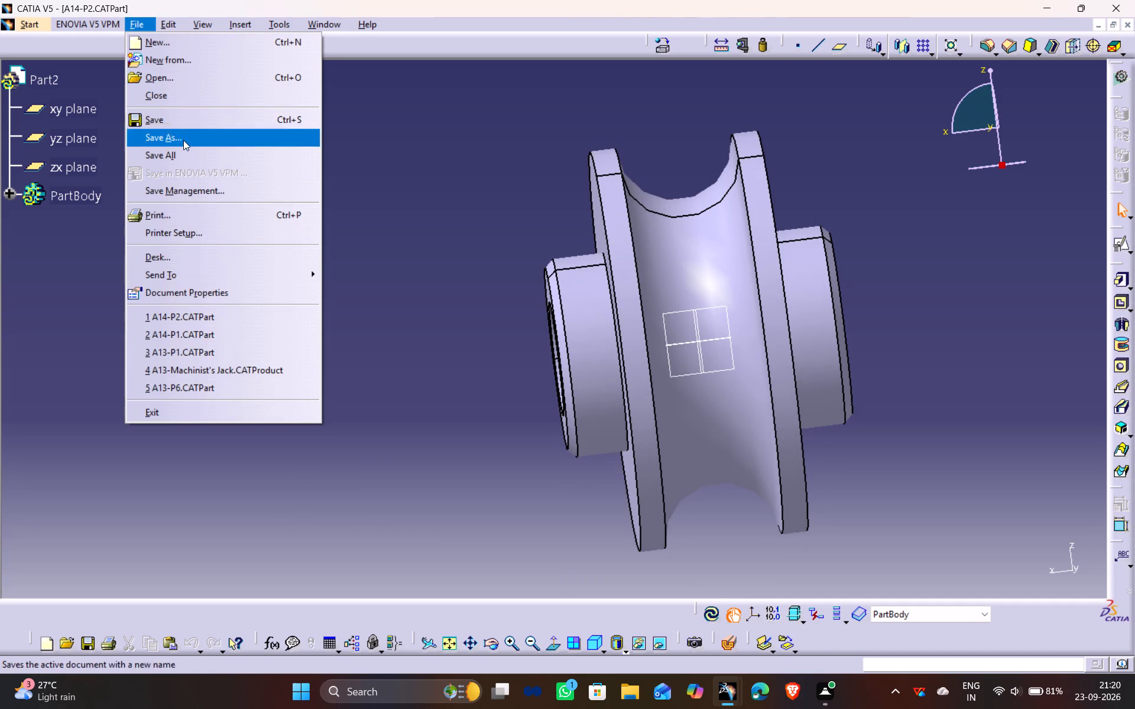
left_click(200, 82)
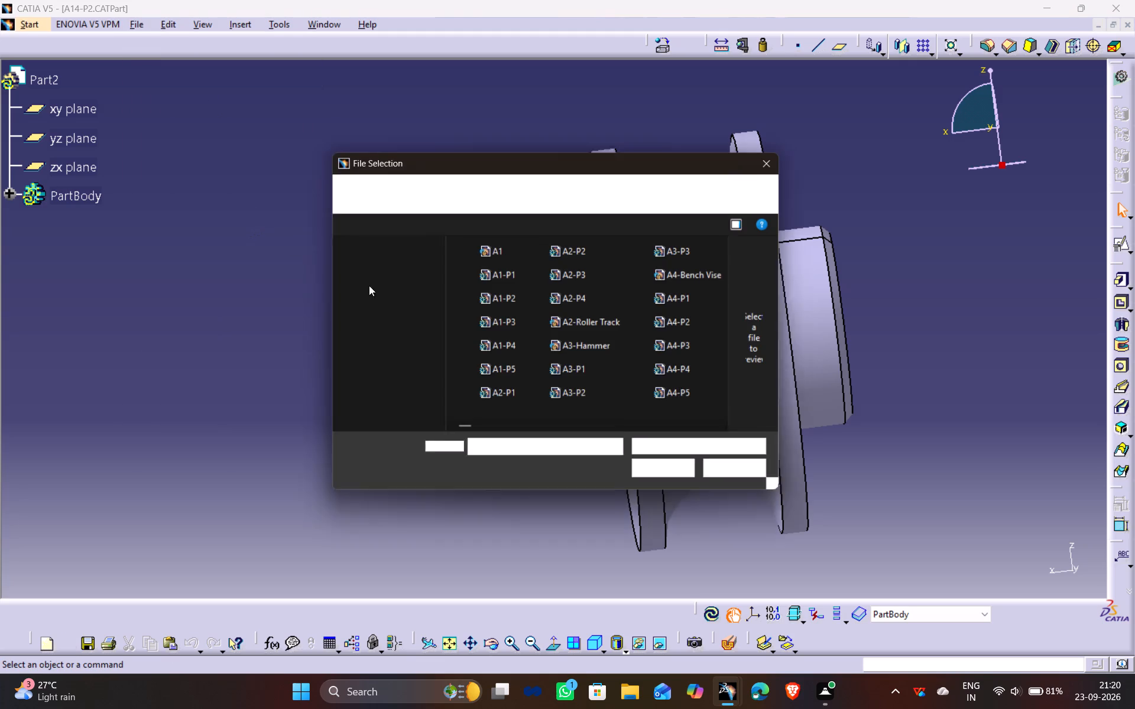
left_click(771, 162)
Open the recently used part A14-P1.
left_click(129, 26)
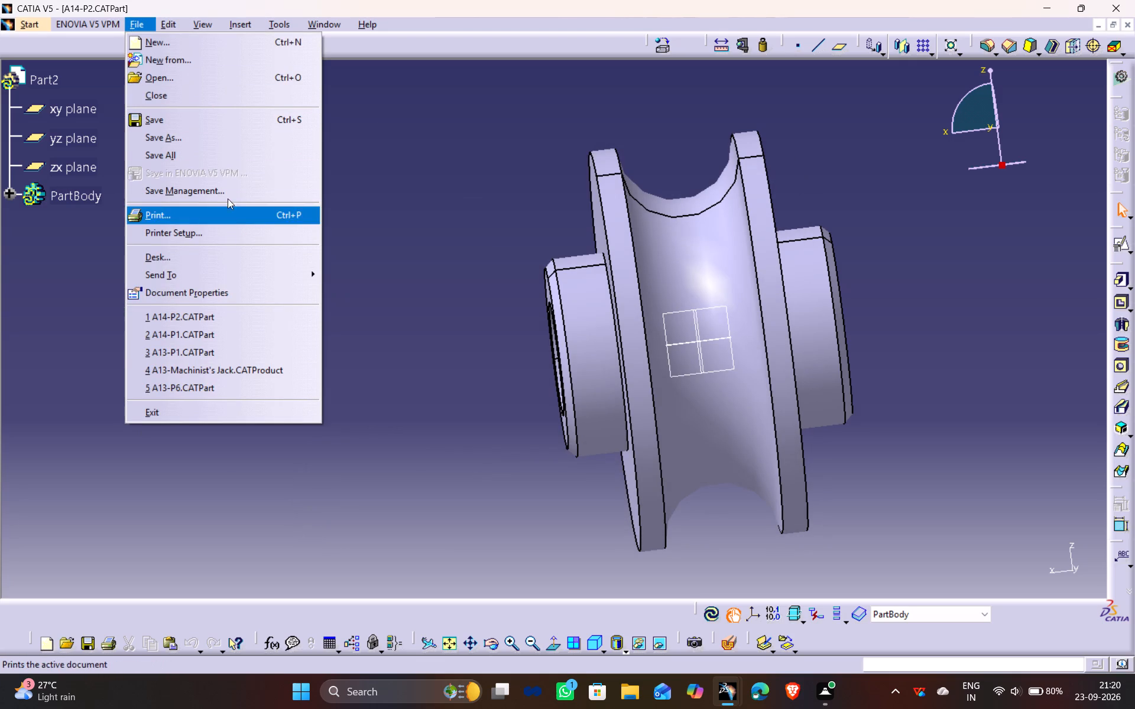
left_click(214, 330)
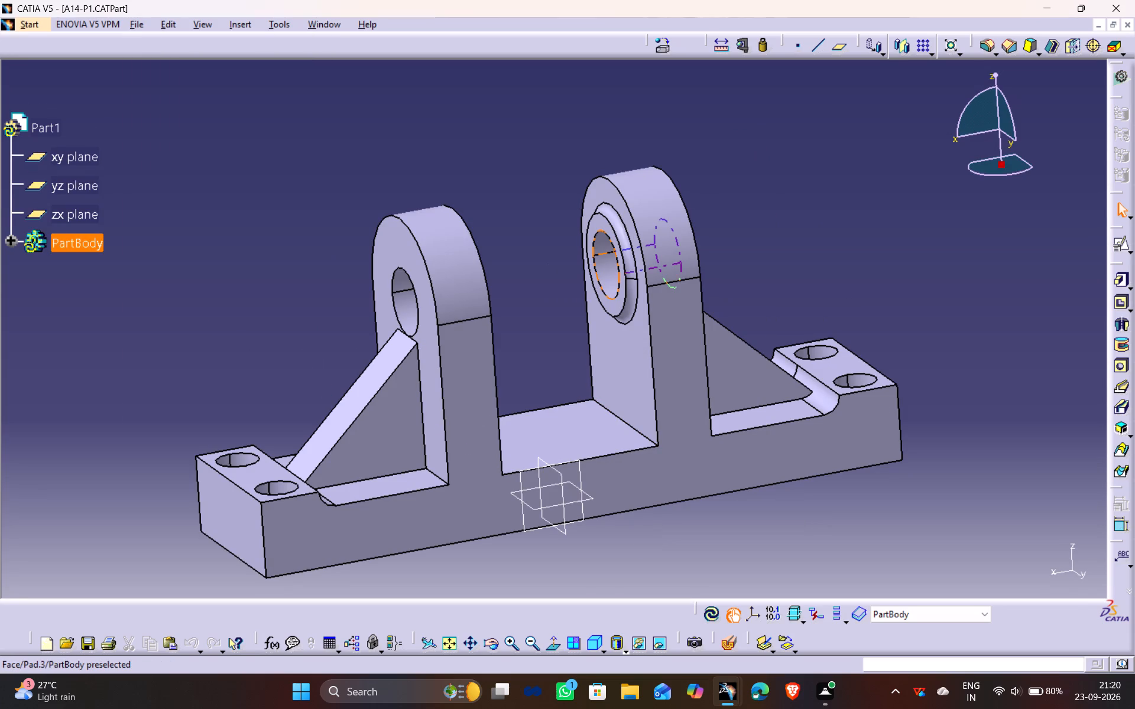
Open Sketch.5 of Pad.3, the boss profile between the uprights, and set the inner circle's radius to 14 mm.
left_click(603, 259)
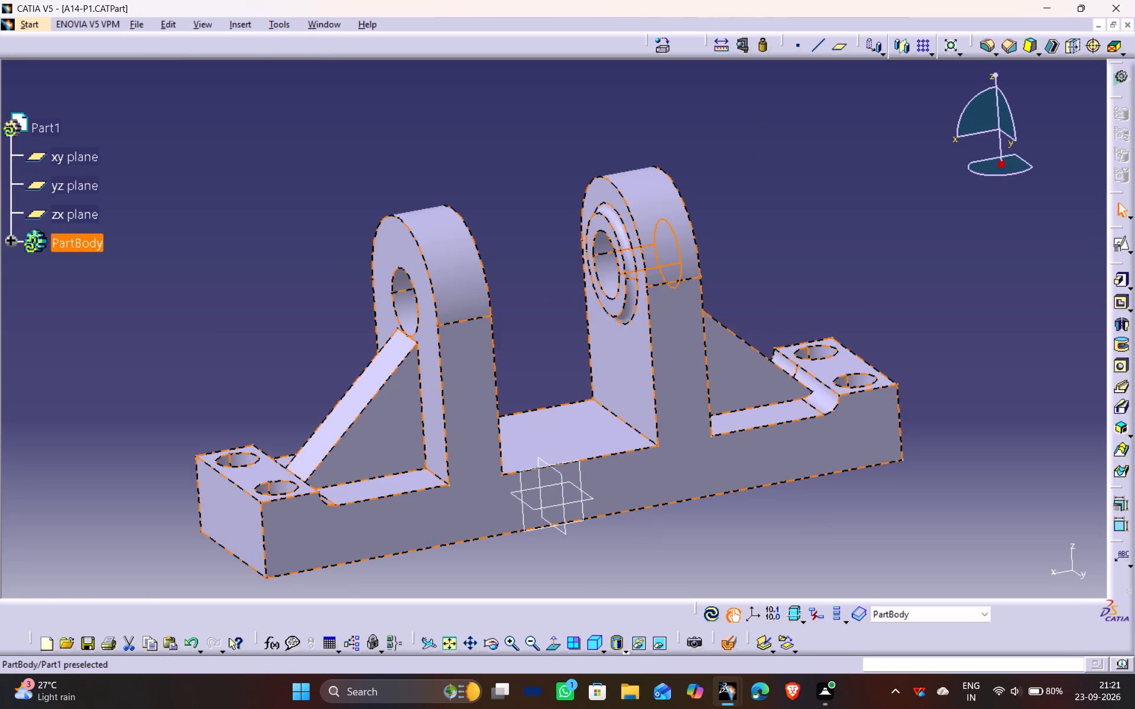
left_click(13, 239)
scroll(92, 363, "down", 5)
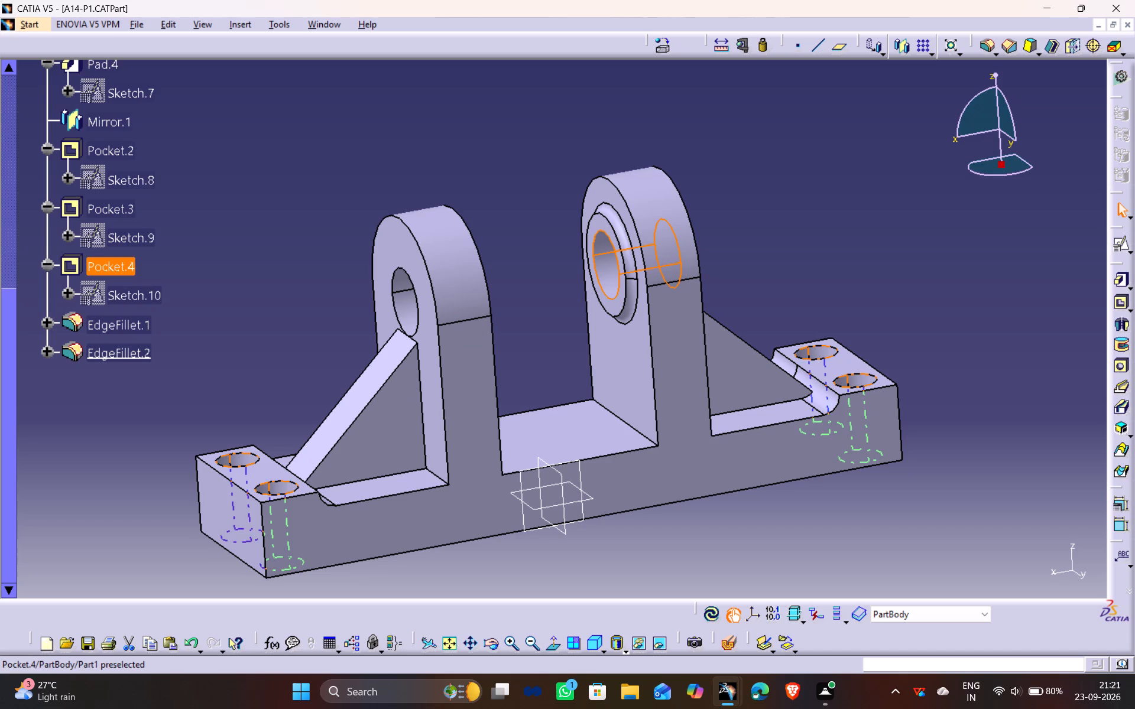
double_click(125, 182)
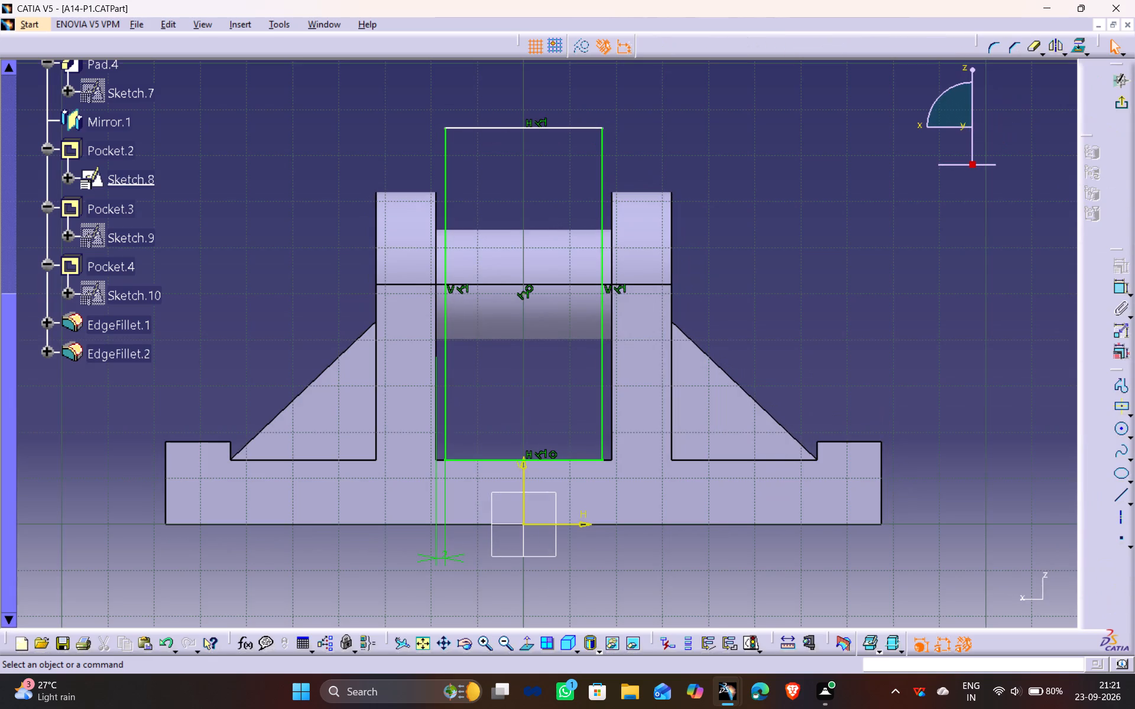
scroll(124, 134, "up", 1)
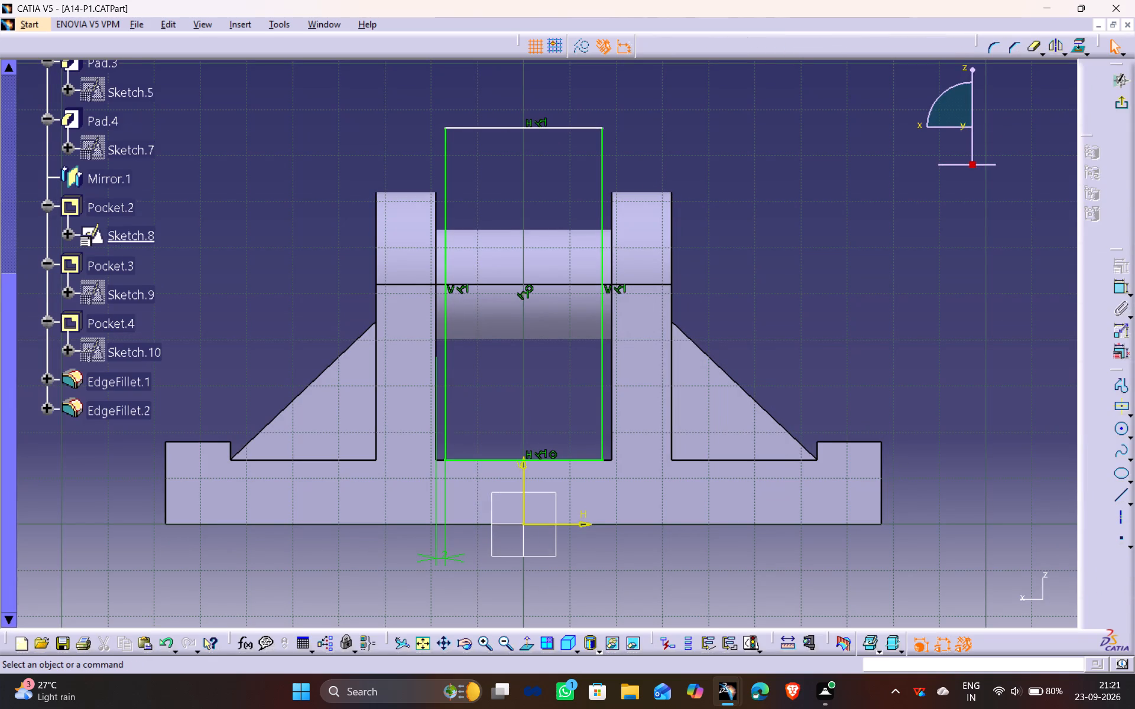
scroll(111, 118, "up", 2)
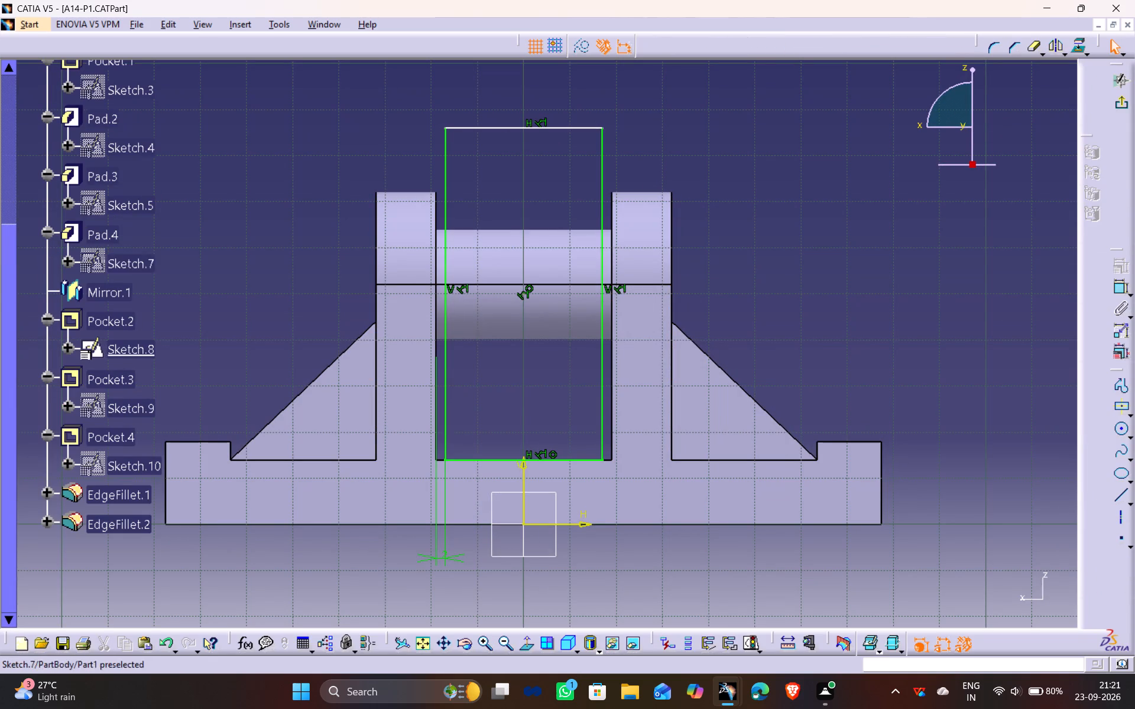
double_click(132, 266)
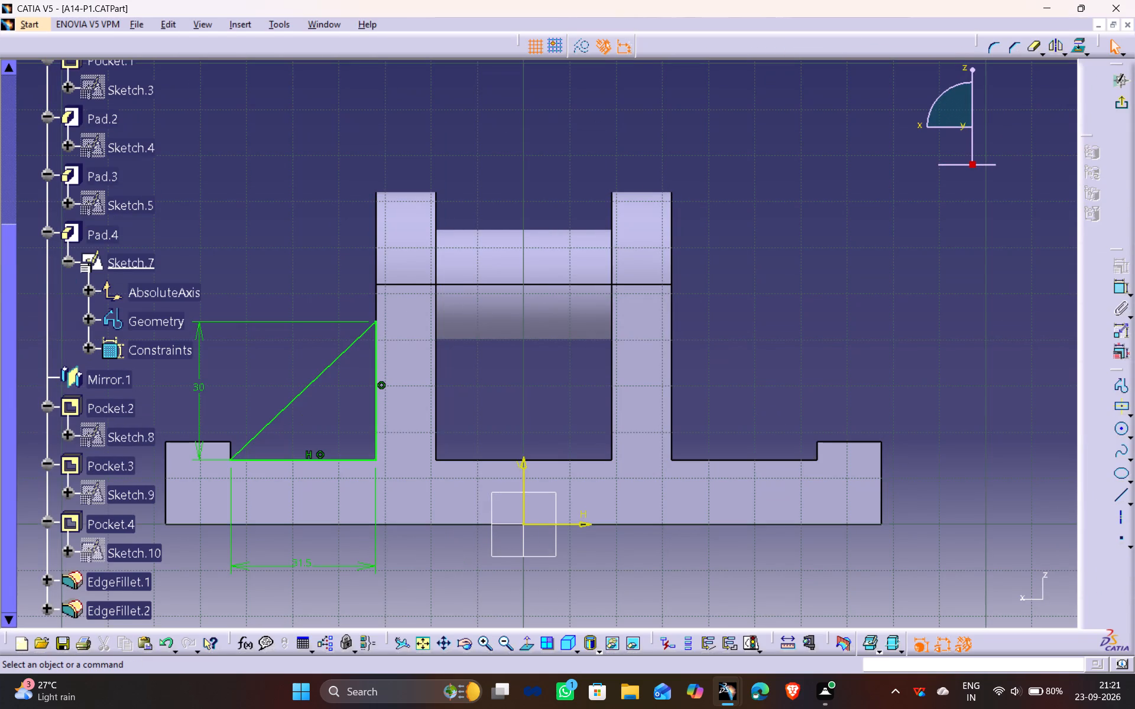
double_click(127, 204)
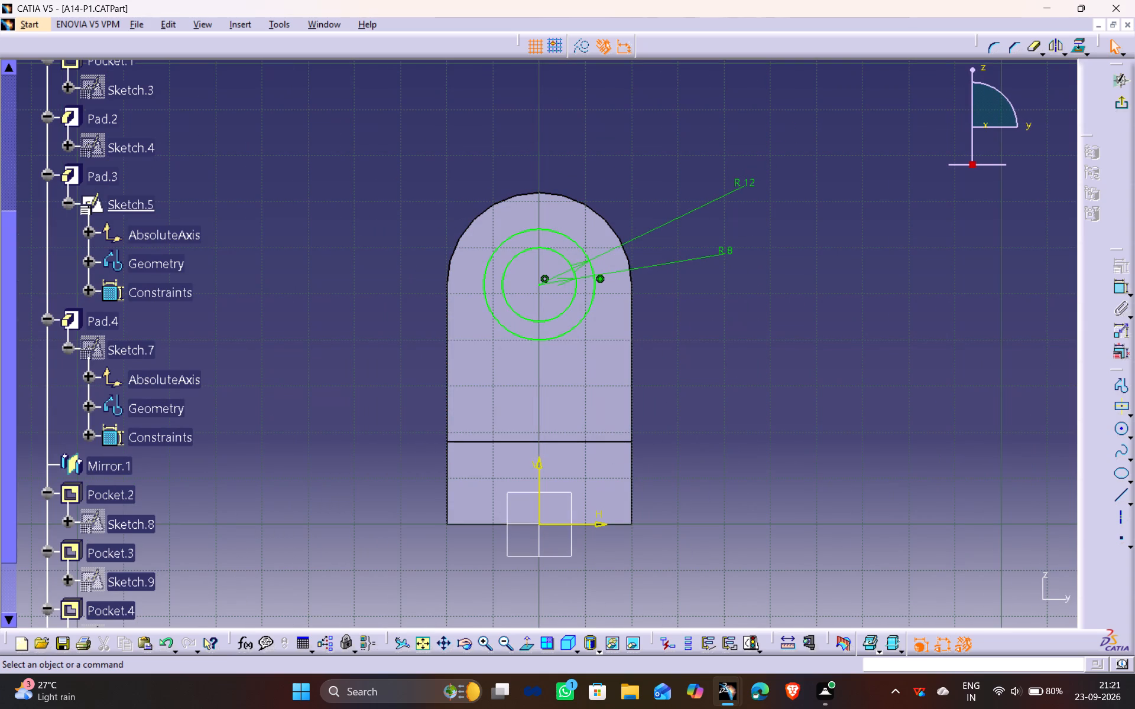
double_click(728, 254)
type("14")
key("Return")
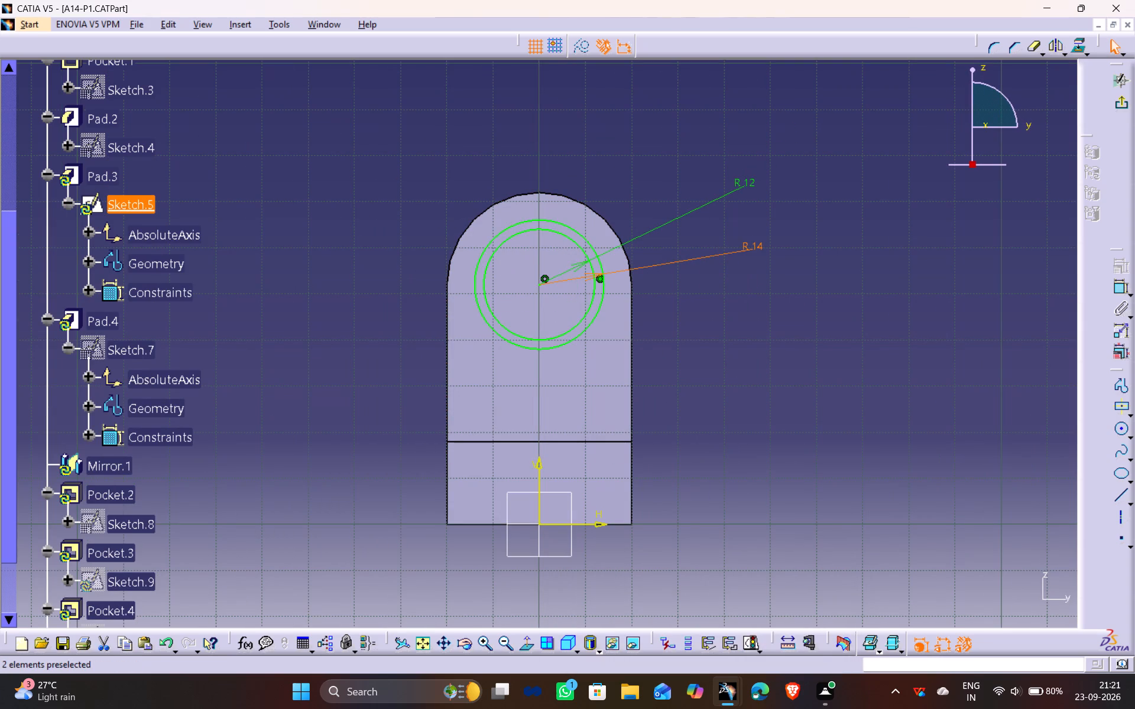
Set the radius of the 12 mm circle in the boss sketch to 16 mm, exit the sketch and update the part.
double_click(741, 186)
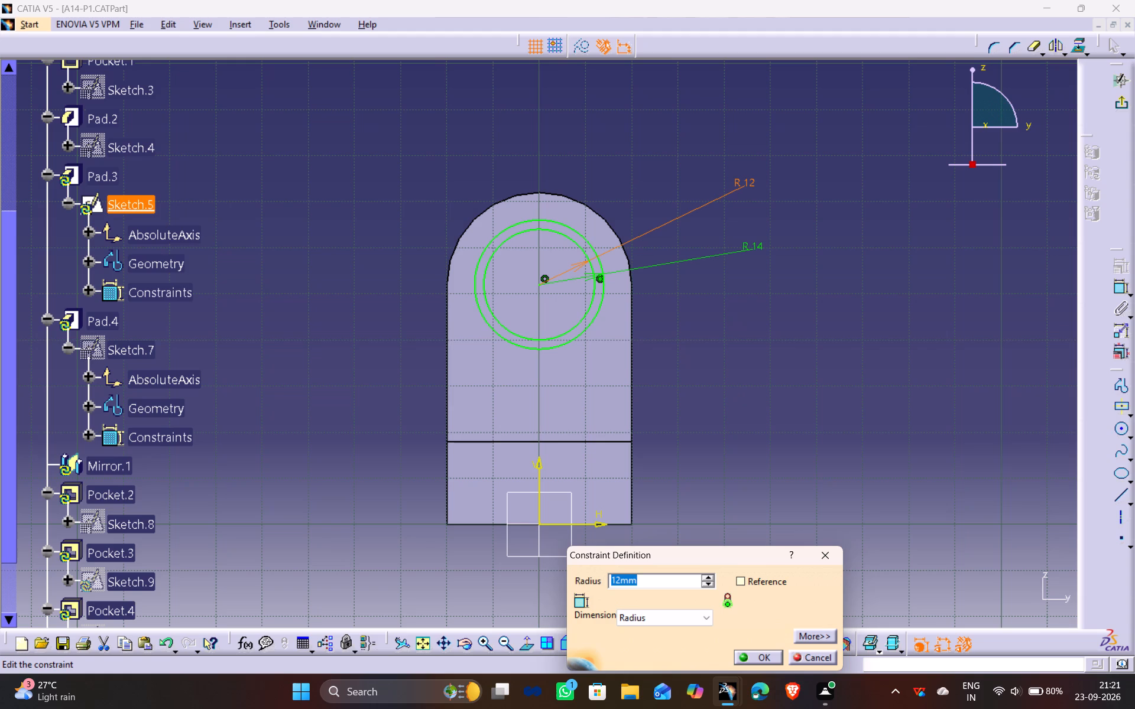
type("18")
key("BackSpace")
key("6")
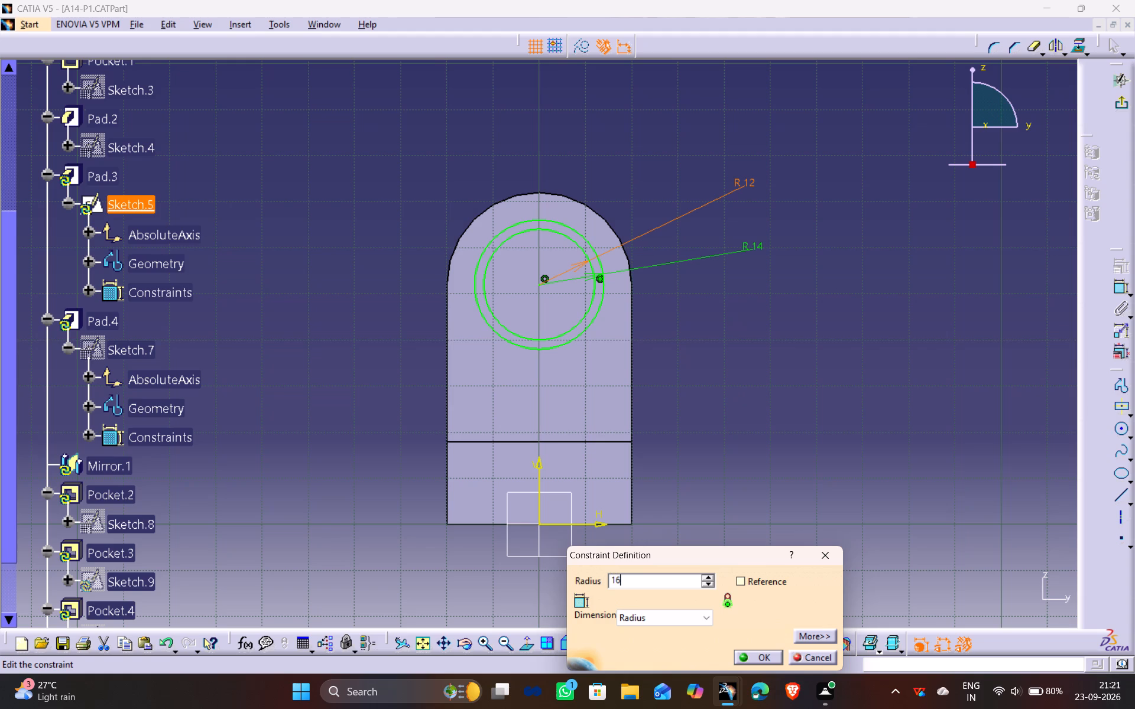
key("Return")
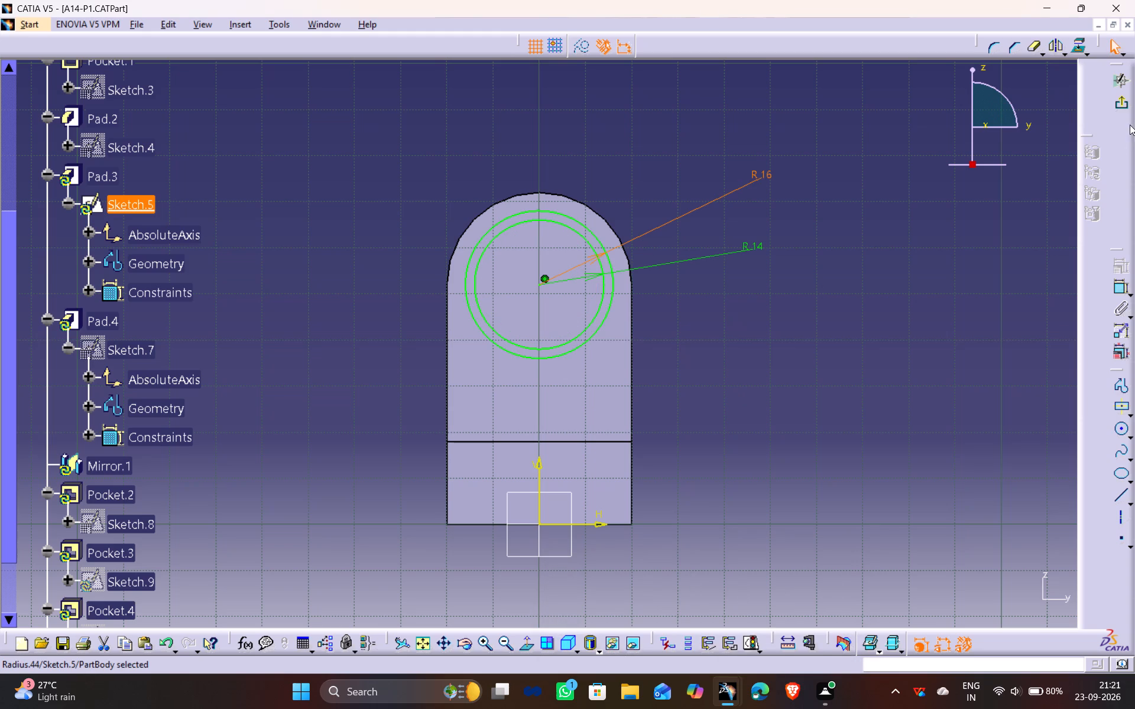
left_click(1123, 112)
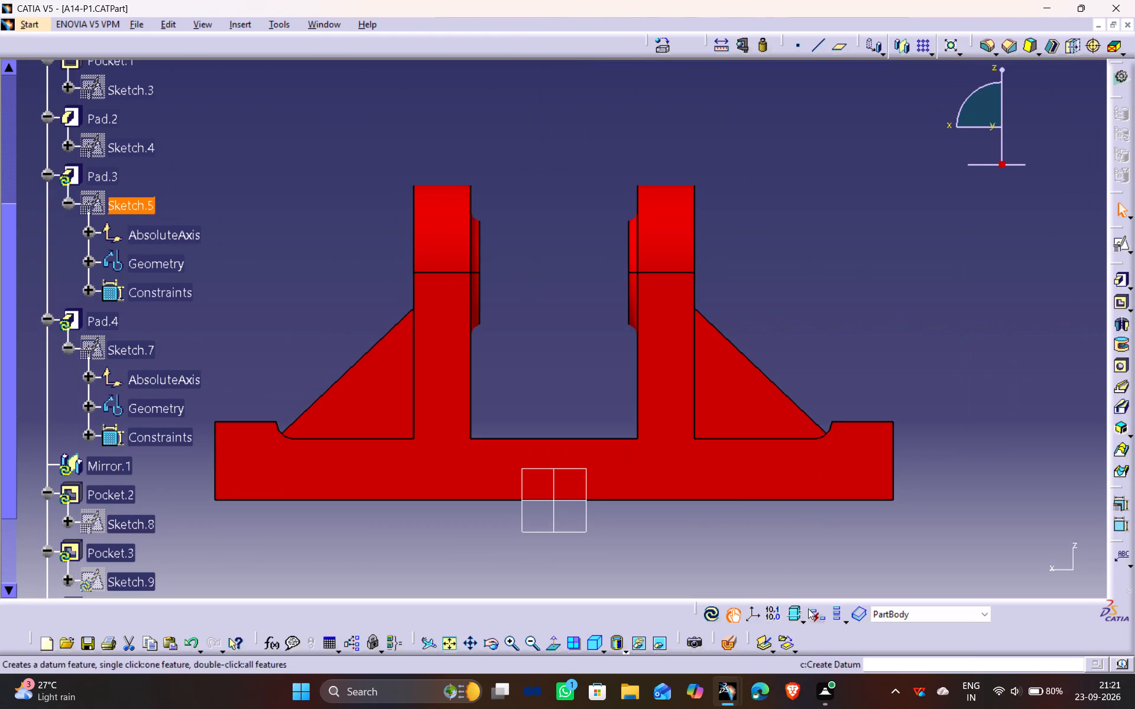
left_click(708, 612)
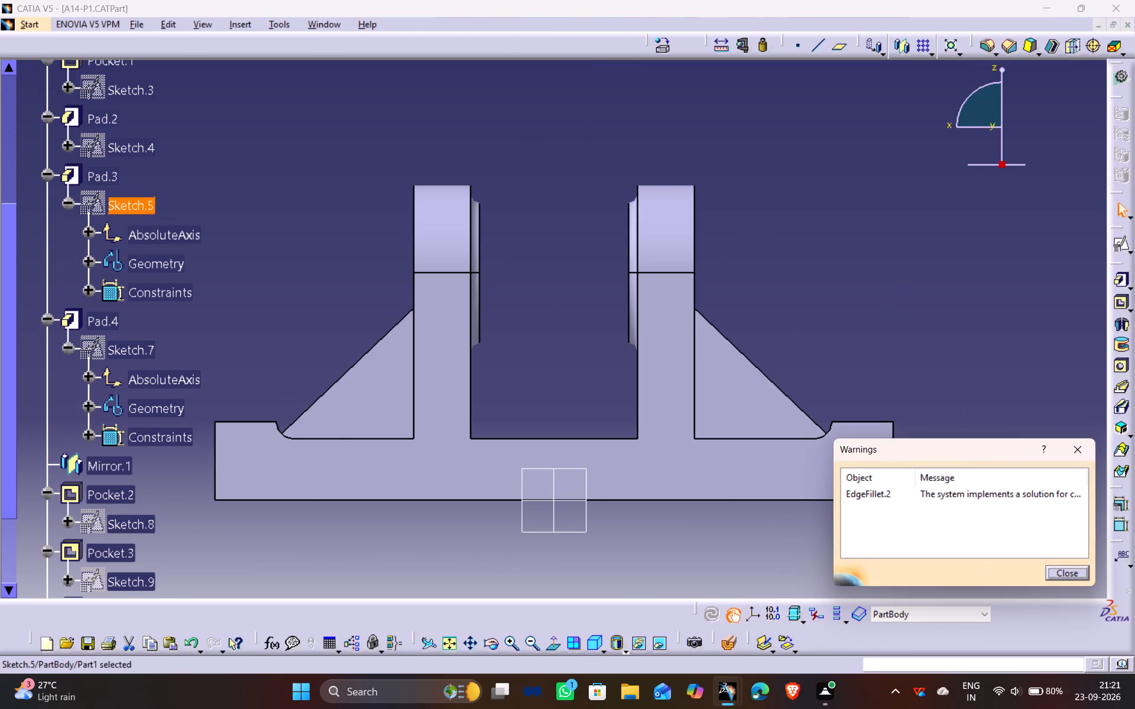
Examine the rebuilt bosses and their fillets on the inner faces of both uprights from each side of the bracket.
middle_click_drag(890, 271, 673, 268)
left_click_drag(890, 271, 673, 268)
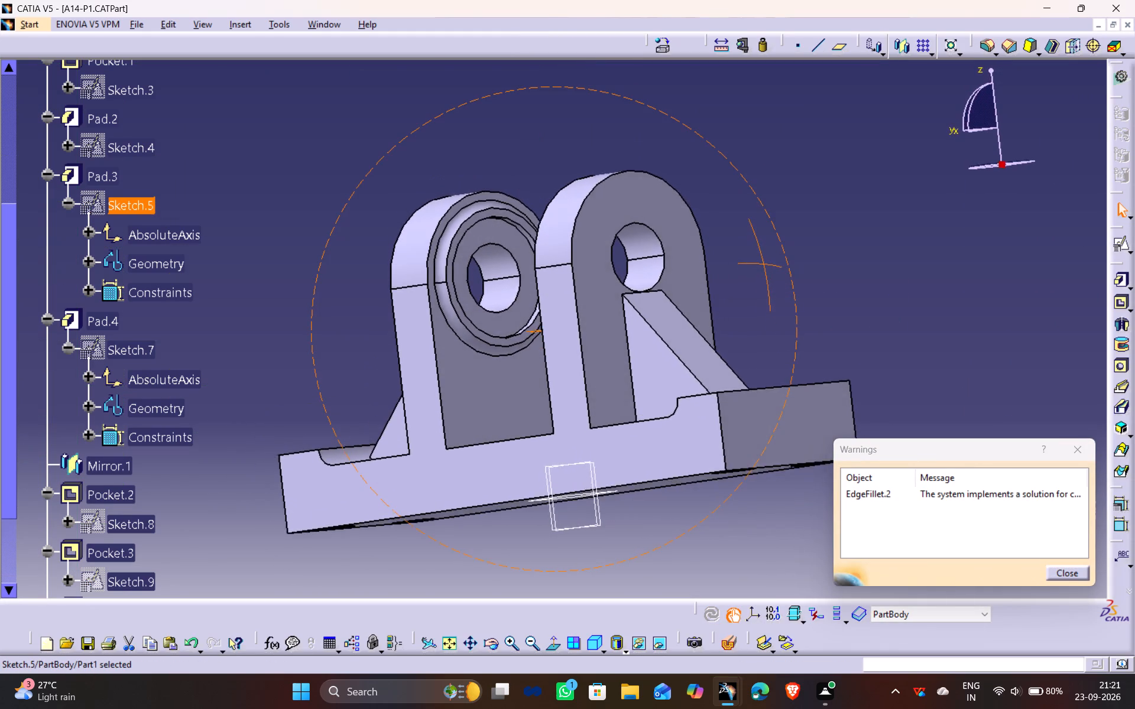
left_click_drag(673, 268, 704, 268)
middle_click_drag(673, 268, 744, 275)
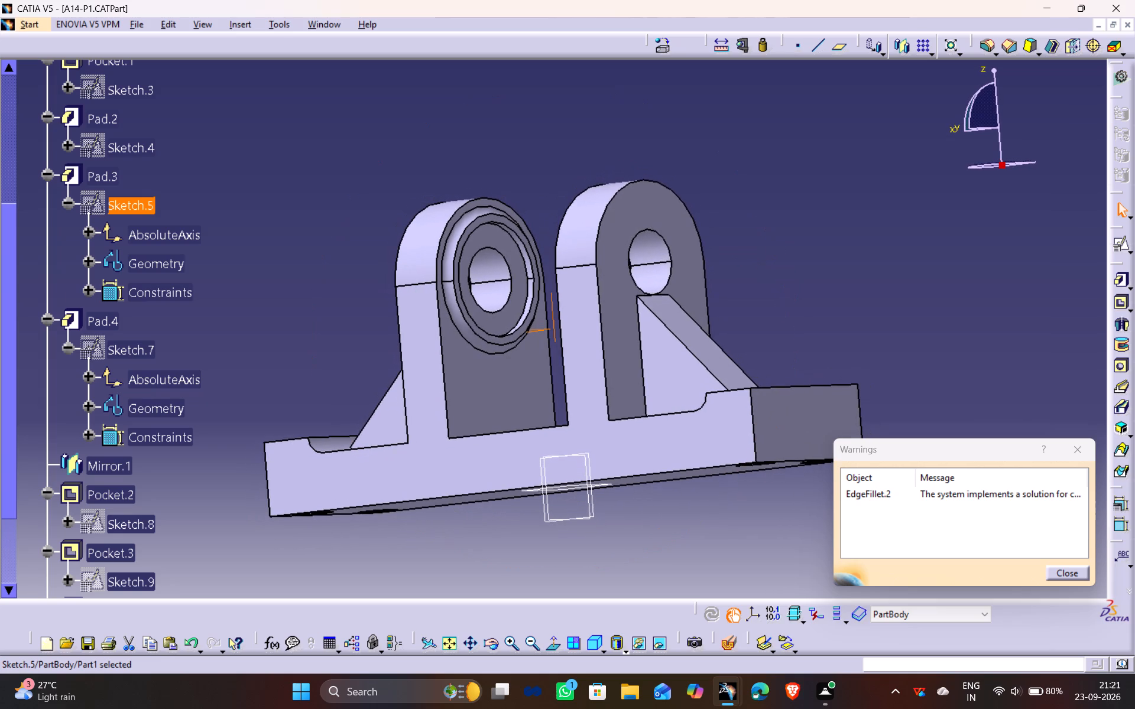
middle_click_drag(744, 275, 745, 275)
left_click(1084, 453)
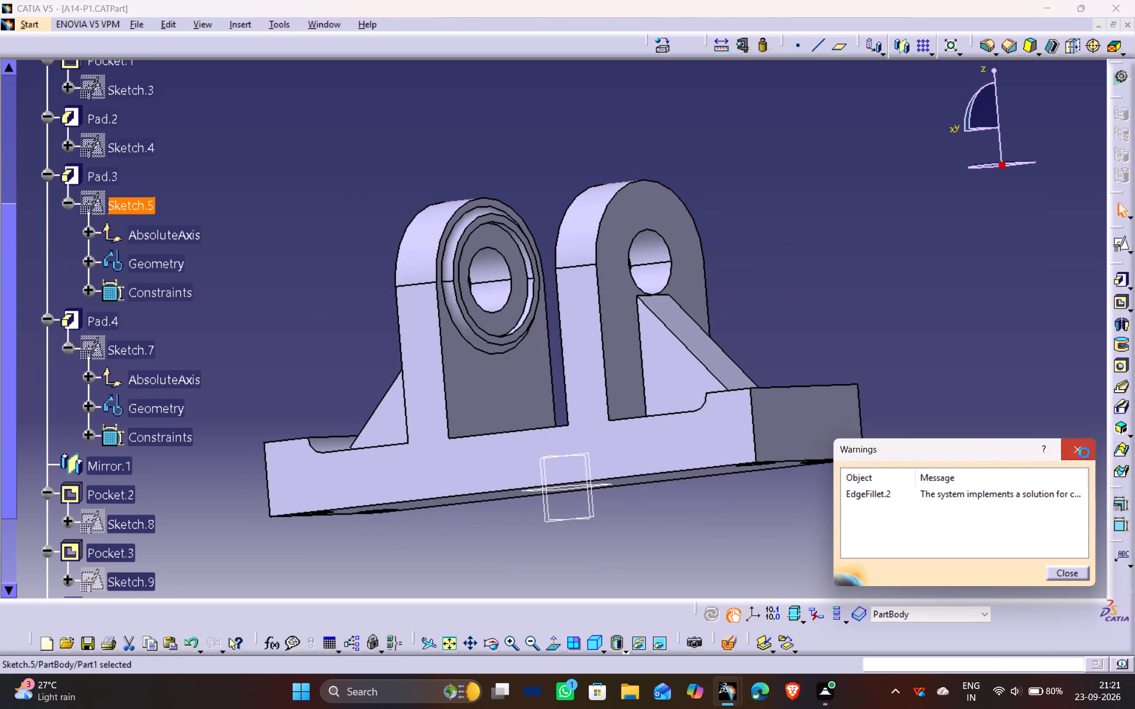
left_click(640, 125)
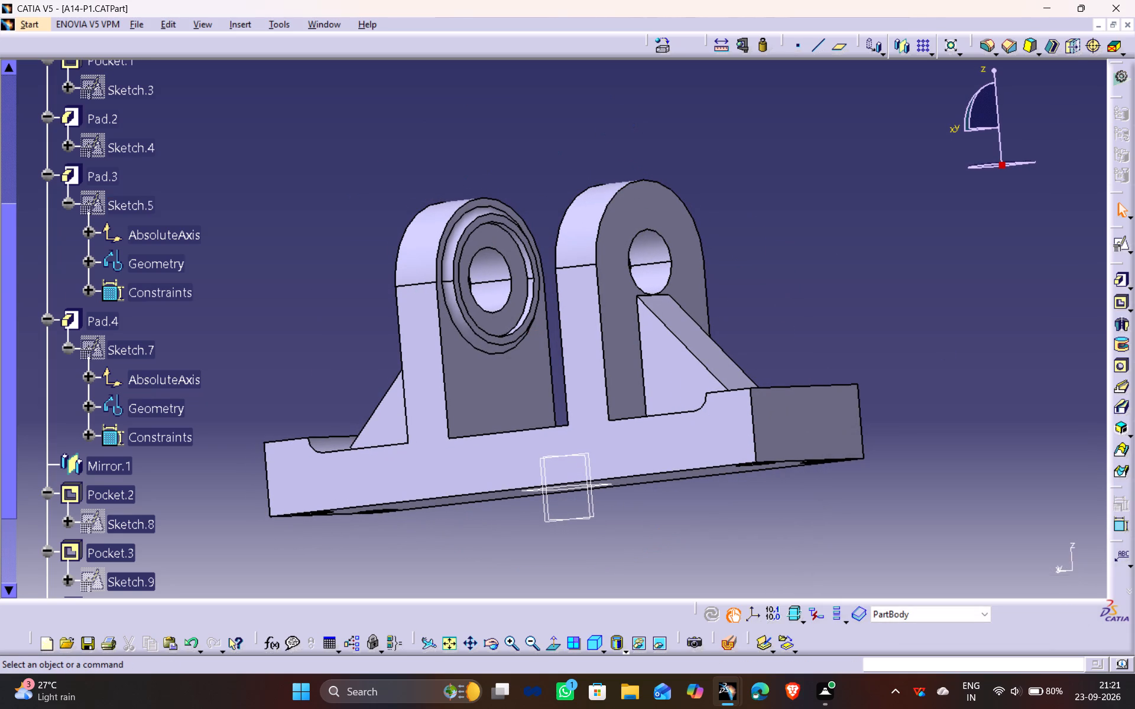
middle_click_drag(350, 295, 666, 316)
left_click_drag(350, 295, 666, 316)
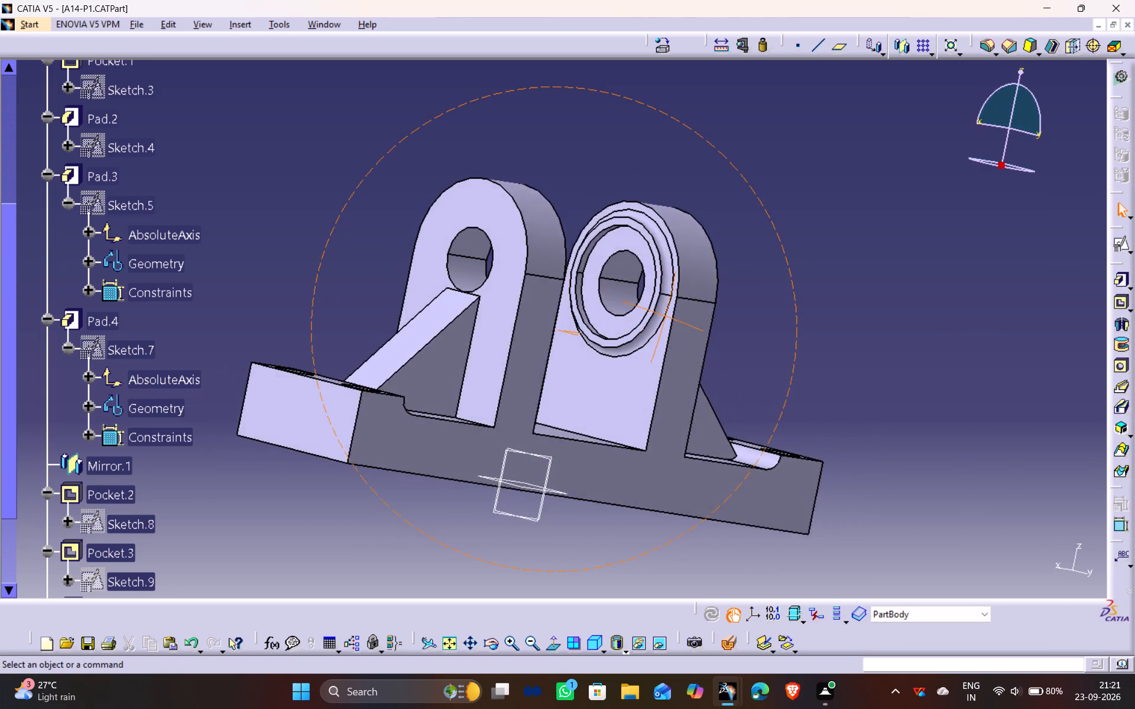
left_click_drag(666, 316, 748, 323)
middle_click_drag(666, 316, 748, 323)
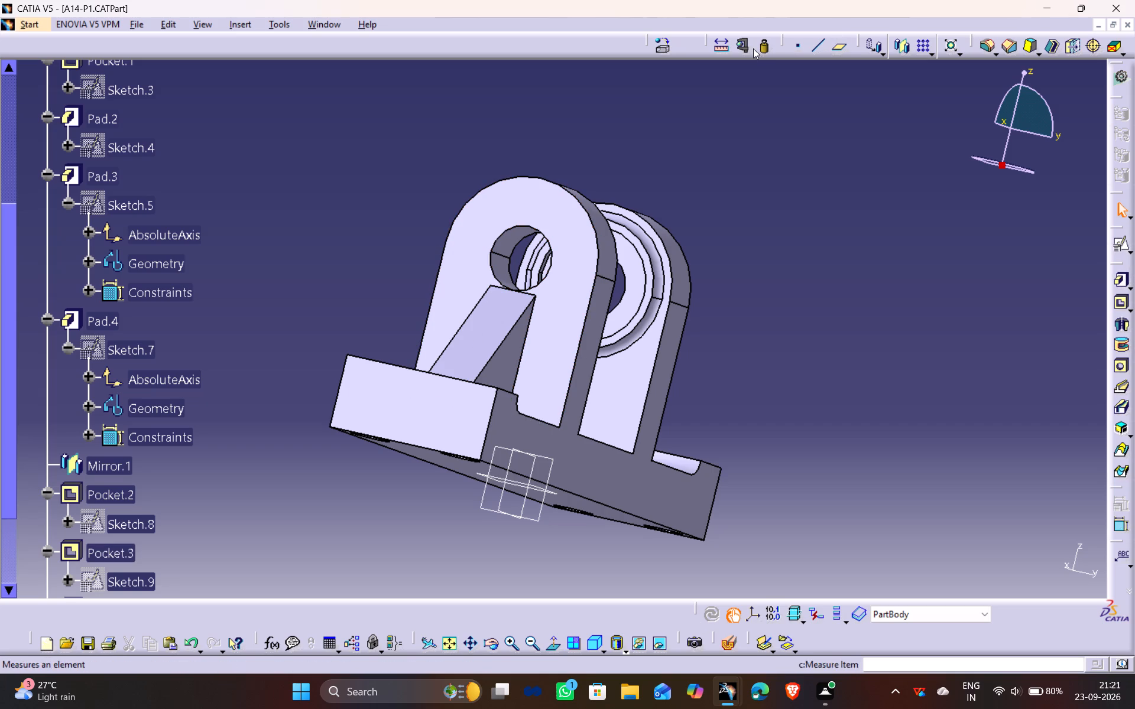
Measure the distance between the axis and the edge of the through-hole in the upright beside the rib.
left_click(715, 47)
middle_click_drag(600, 360, 598, 295, "ctrl")
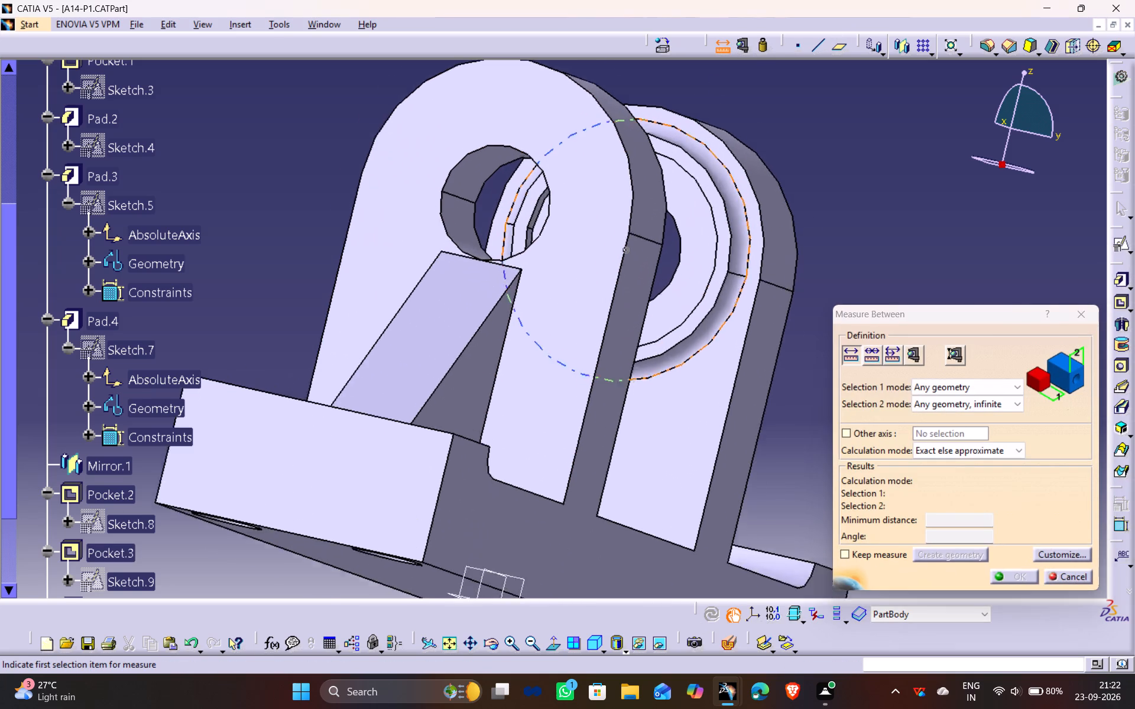
middle_click_drag(598, 295, 600, 287, "ctrl")
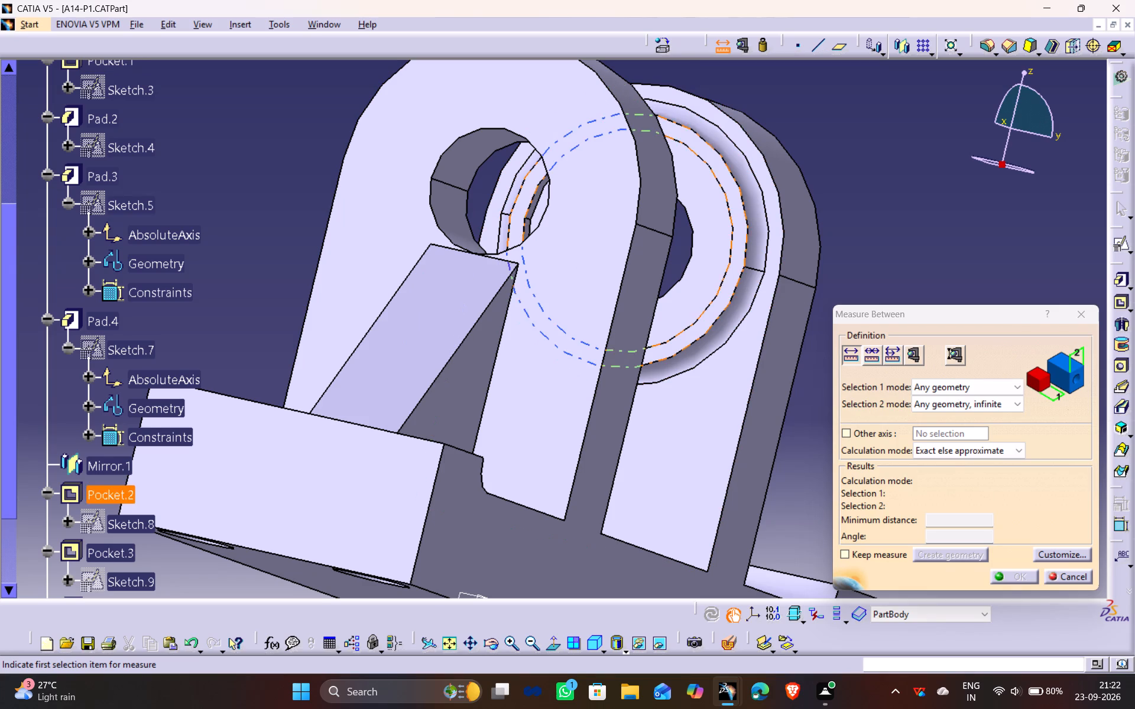
middle_click_drag(275, 162, 513, 223)
left_click_drag(275, 162, 513, 223)
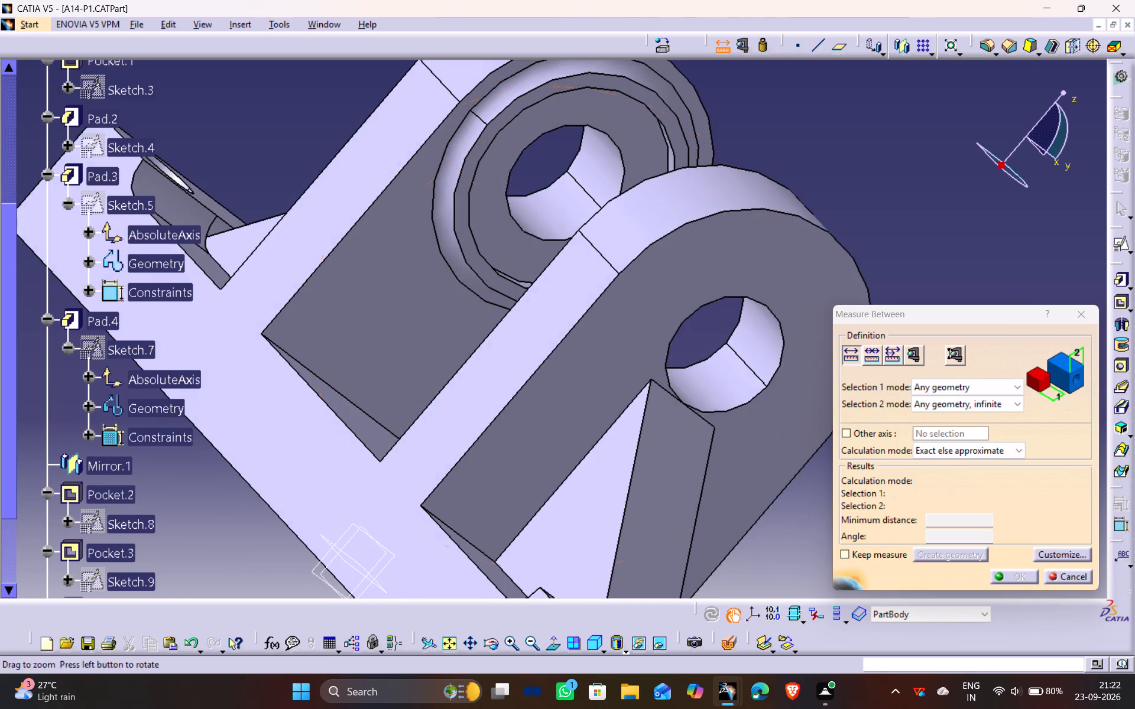
middle_click_drag(513, 223, 513, 224)
left_click(724, 359)
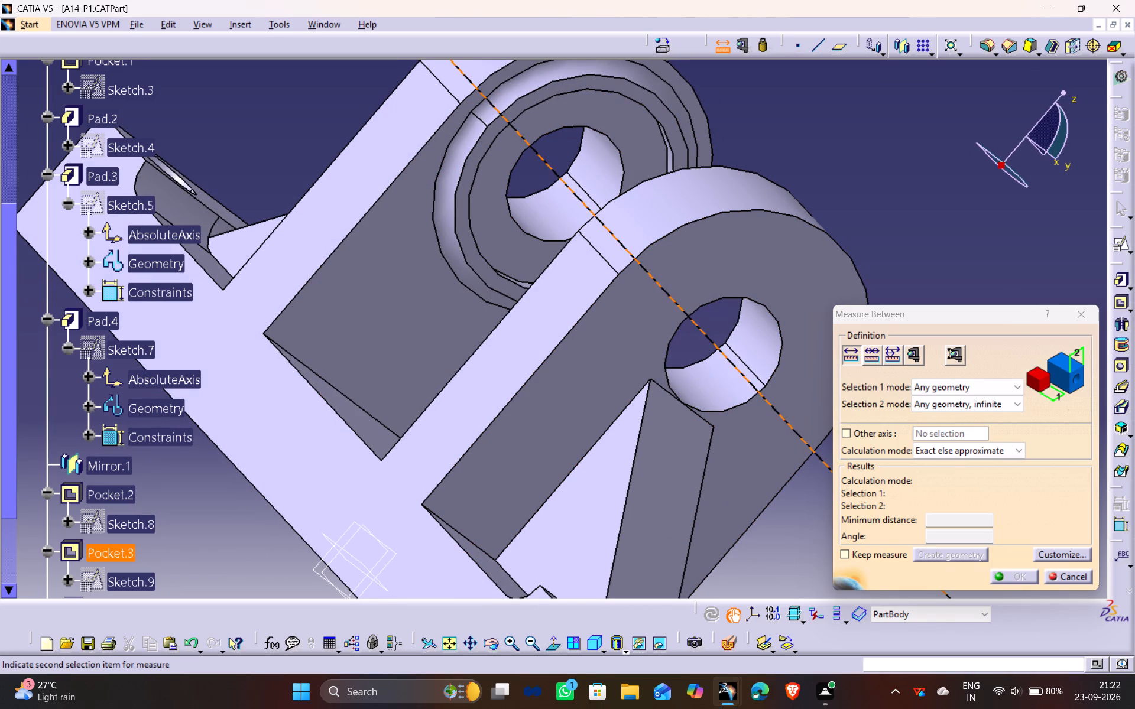
left_click(771, 310)
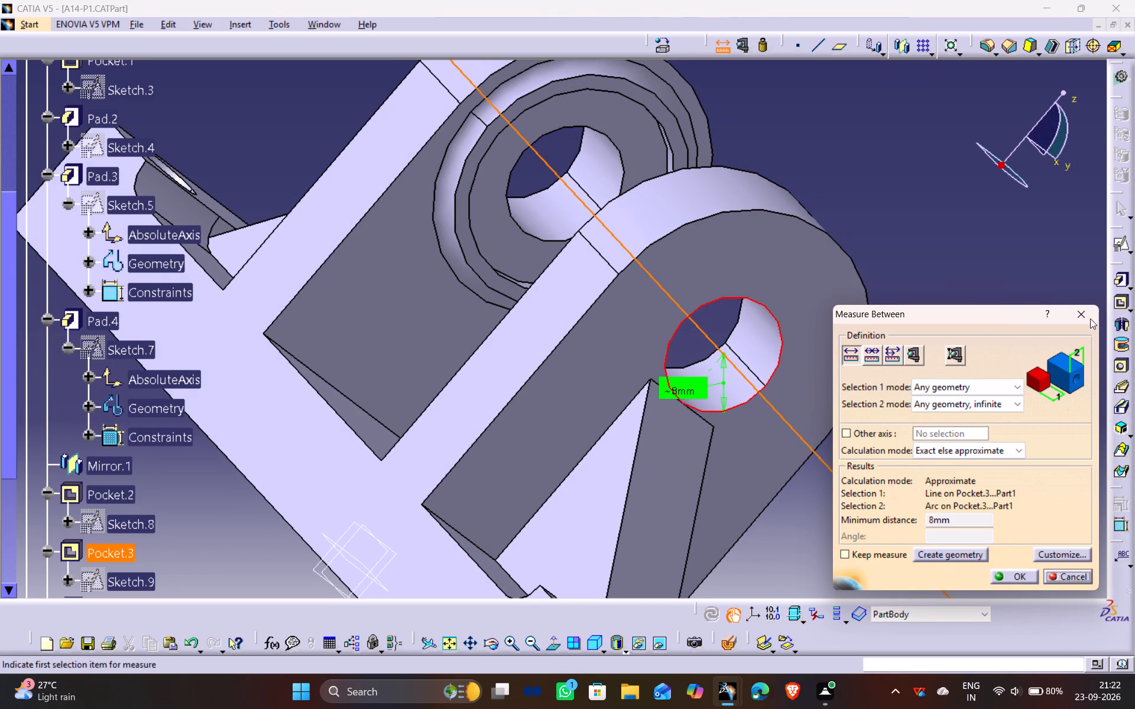
left_click(1090, 317)
left_click(841, 172)
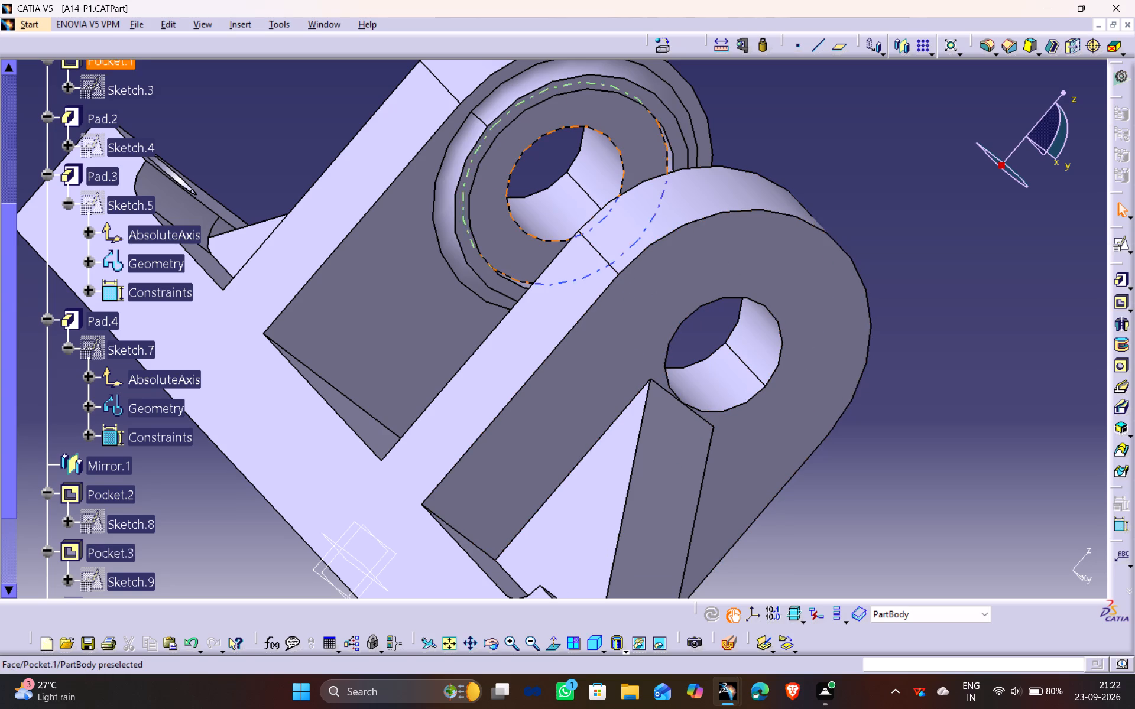
Examine the bosses, holes and ribs of both uprights from several sides of the bracket.
middle_click_drag(990, 316, 407, 200)
left_click_drag(990, 316, 407, 200)
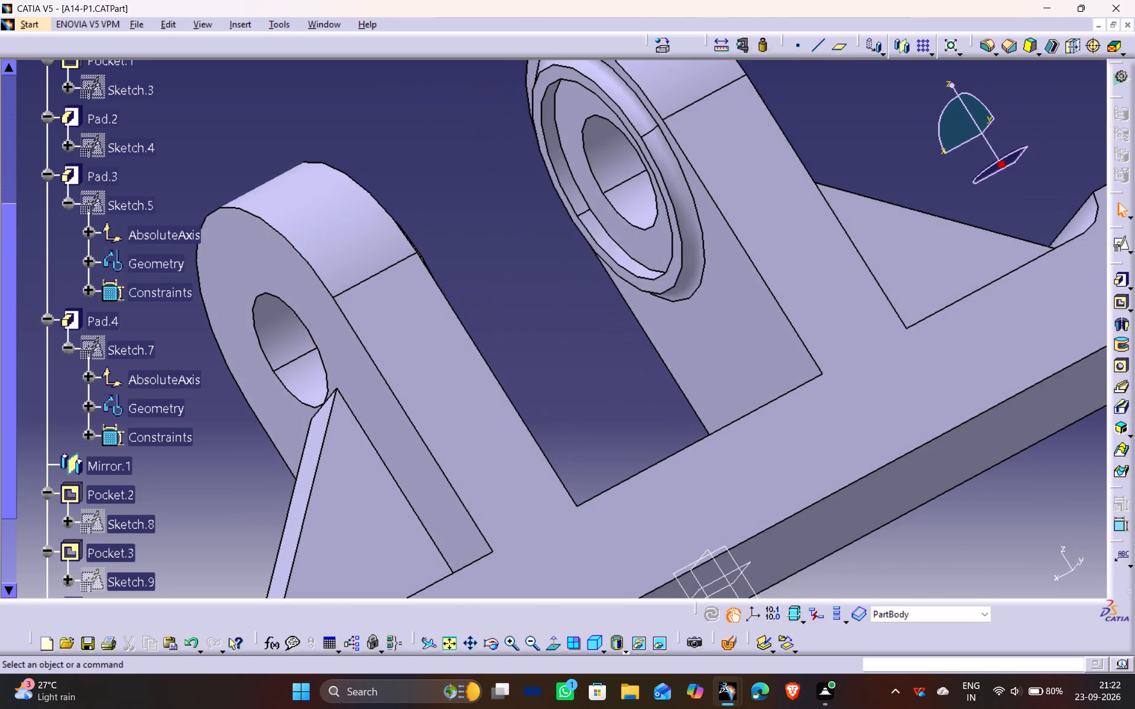
middle_click_drag(567, 145, 564, 240, "ctrl")
middle_click_drag(742, 152, 582, 311)
left_click_drag(742, 151, 582, 311)
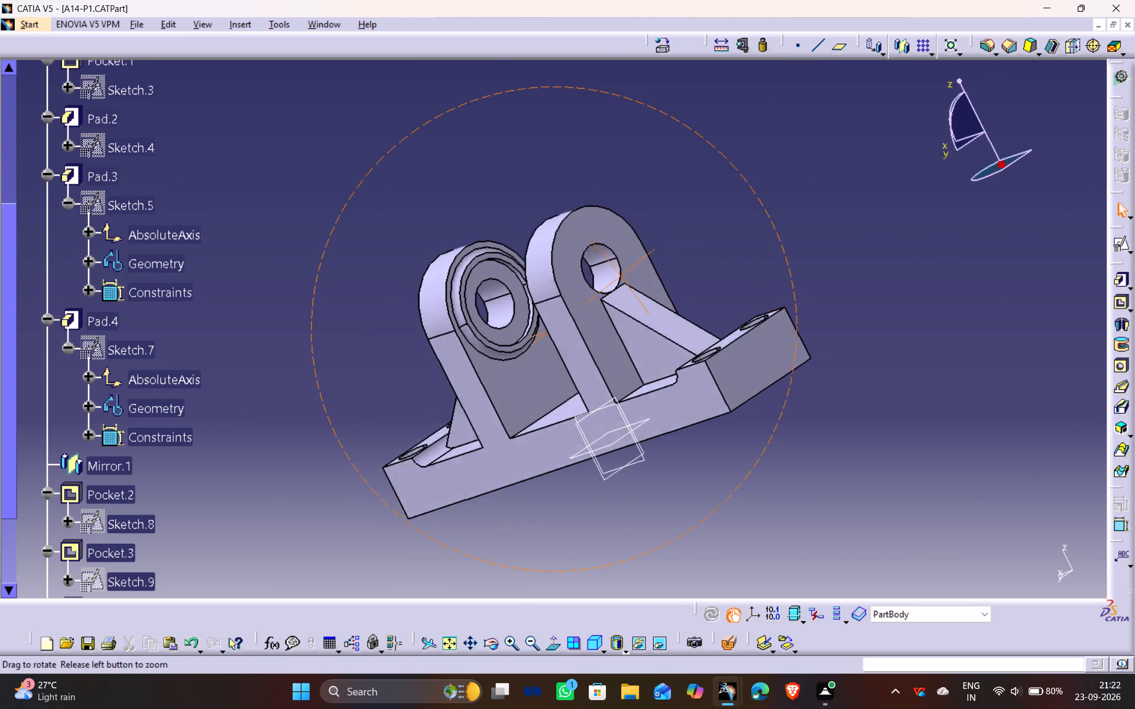
left_click_drag(582, 311, 580, 320)
middle_click_drag(582, 311, 577, 330)
scroll(508, 406, "down", 1, "ctrl")
middle_click_drag(513, 434, 493, 351, "ctrl")
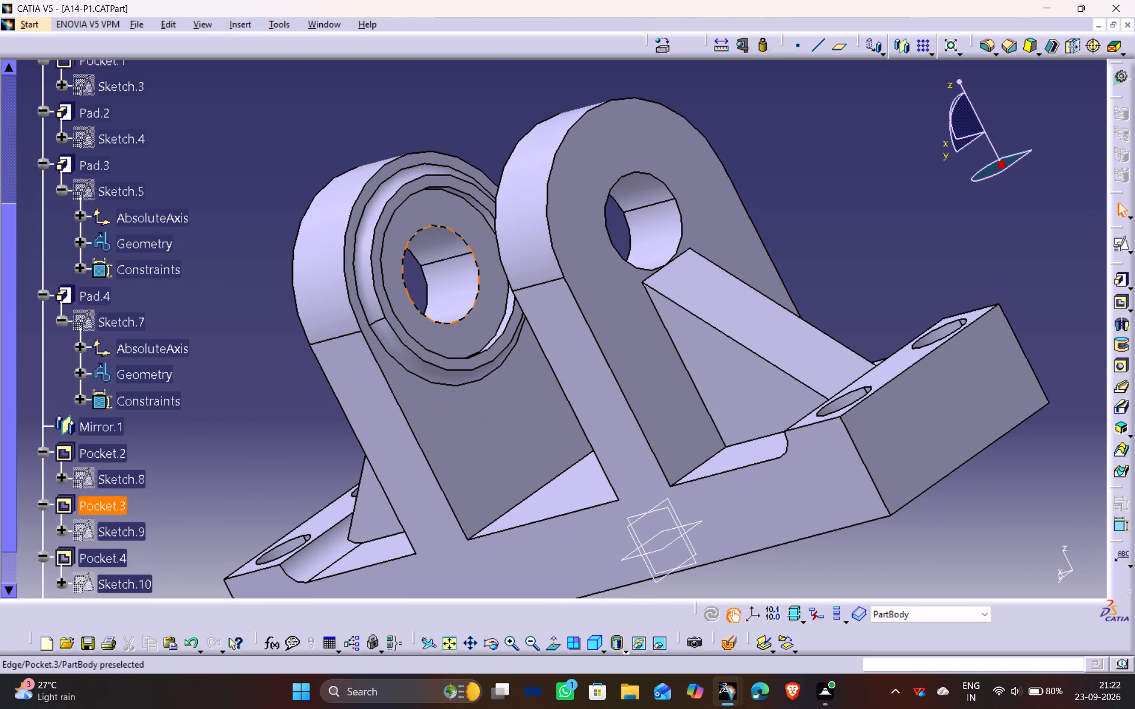
middle_click_drag(445, 130, 482, 154)
left_click_drag(445, 130, 482, 154)
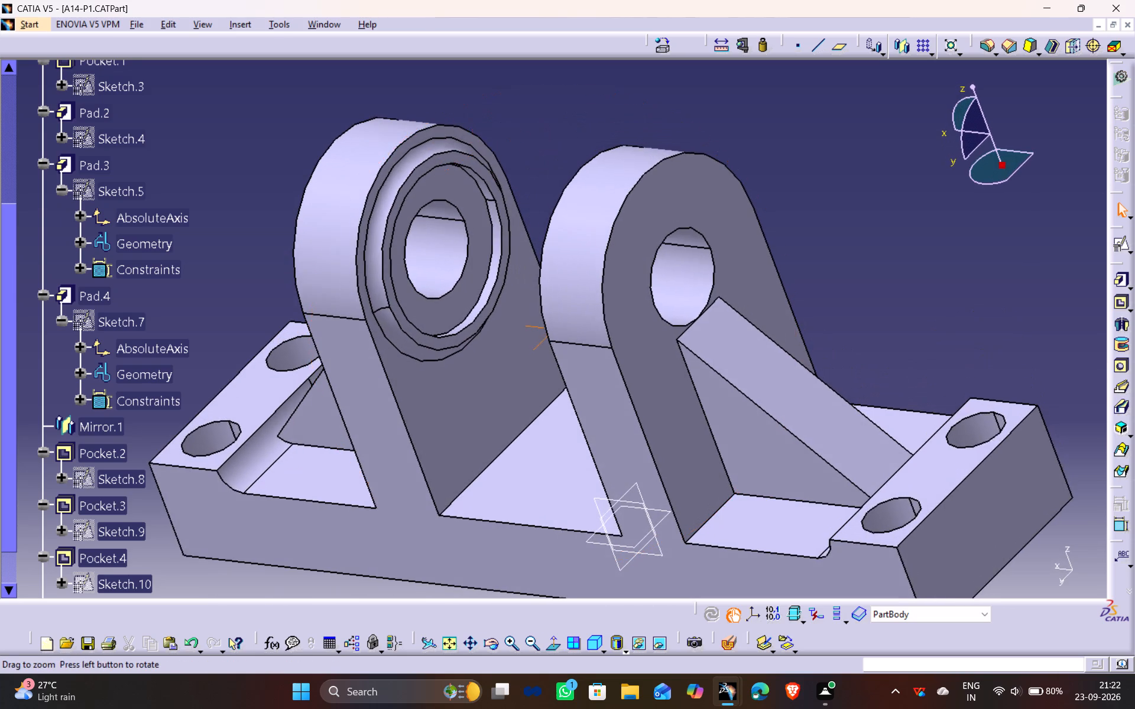
middle_click_drag(482, 154, 485, 154)
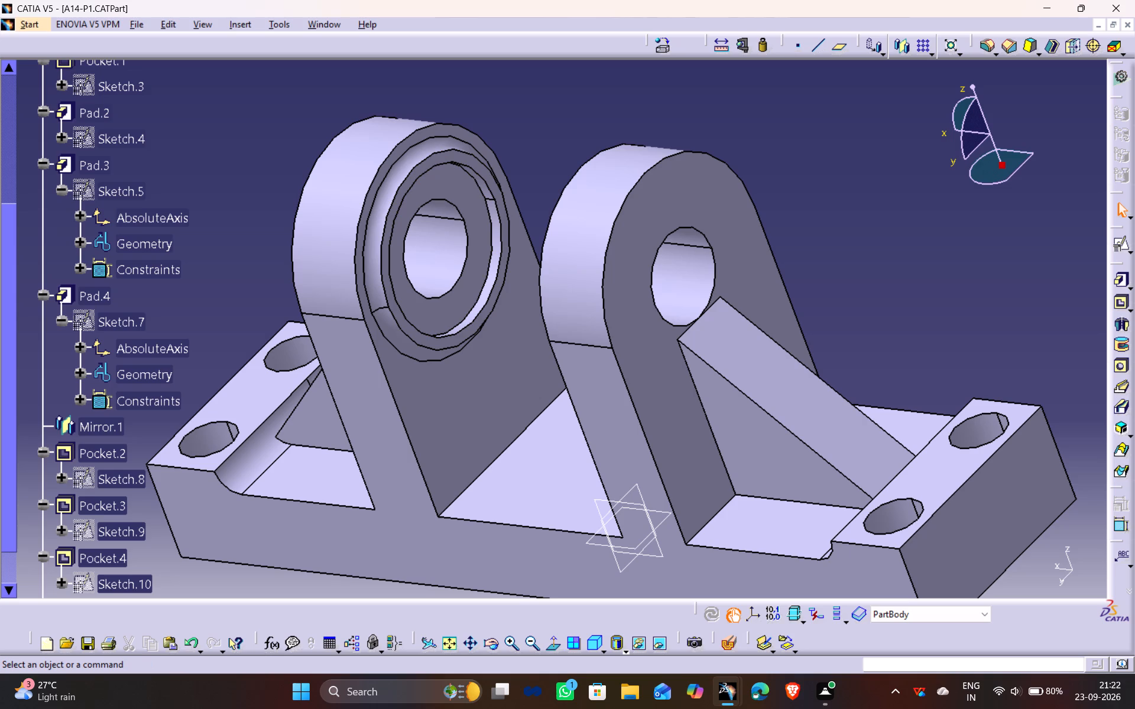
Undo the radius changes made to both circles of the boss sketch.
key("ctrl+z")
key("ctrl+z")
key("ctrl+z")
key("ctrl+z")
left_click(531, 111)
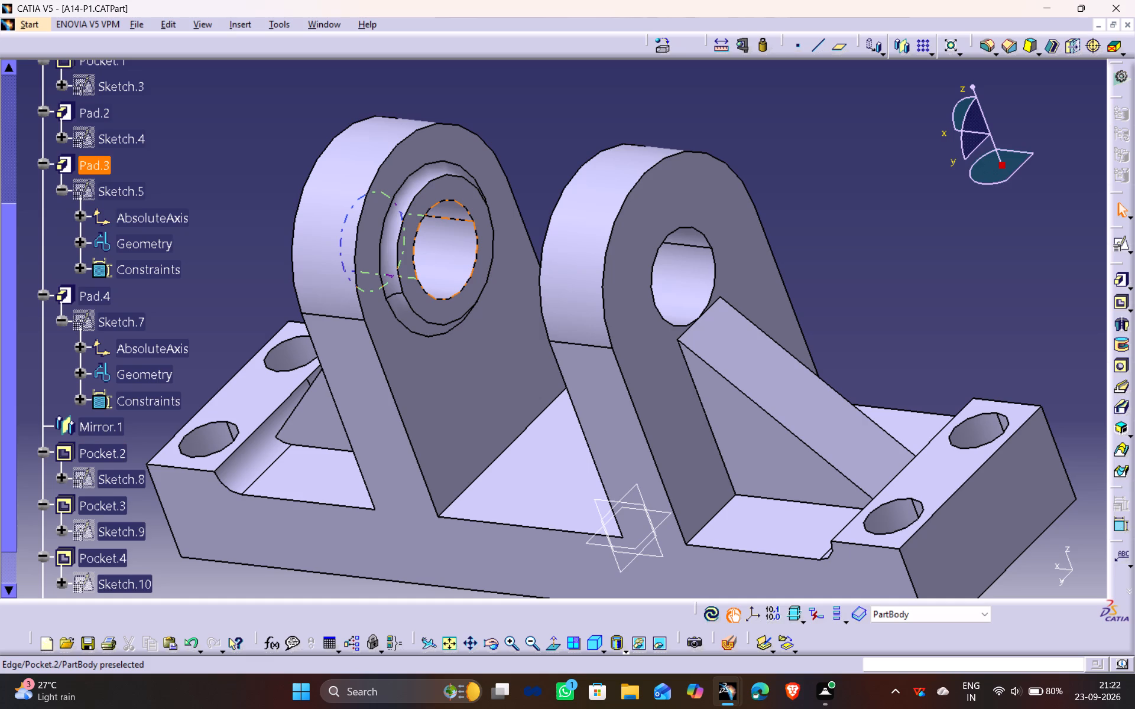
Inspect the definition of Pocket.3 and the profiles Sketch.8 of Pocket.2 and Sketch.7 of Pad.4.
middle_click_drag(243, 228, 414, 275)
left_click_drag(243, 228, 414, 275)
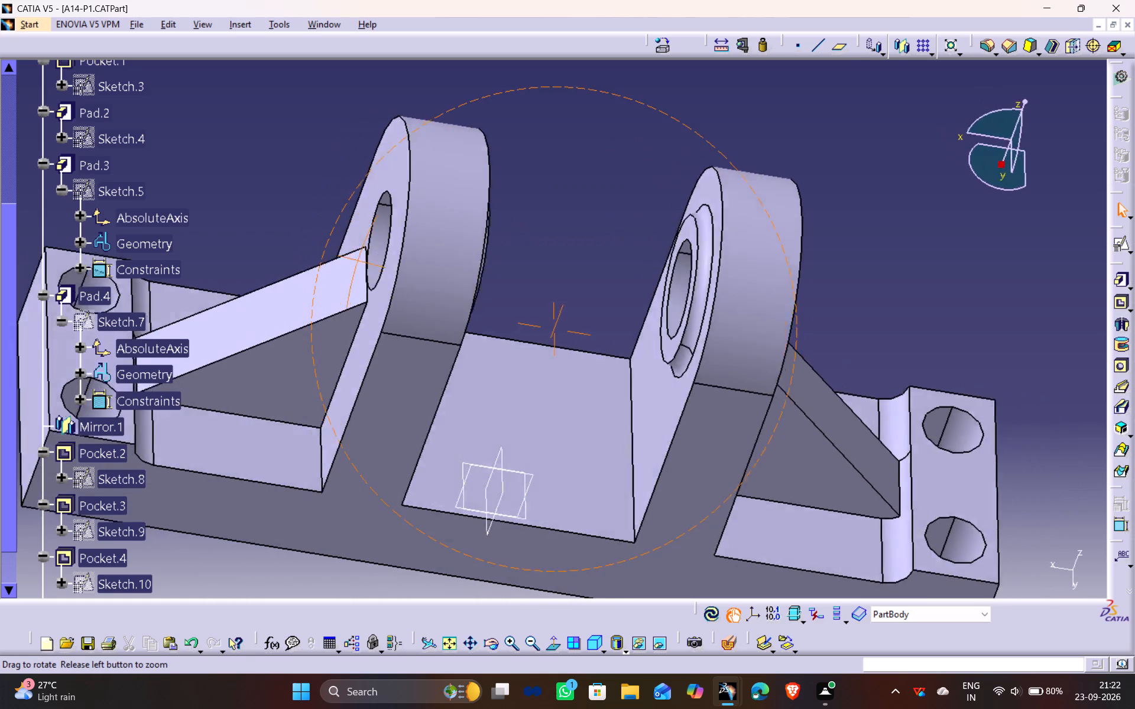
left_click_drag(414, 275, 458, 280)
middle_click_drag(414, 275, 471, 284)
double_click(429, 241)
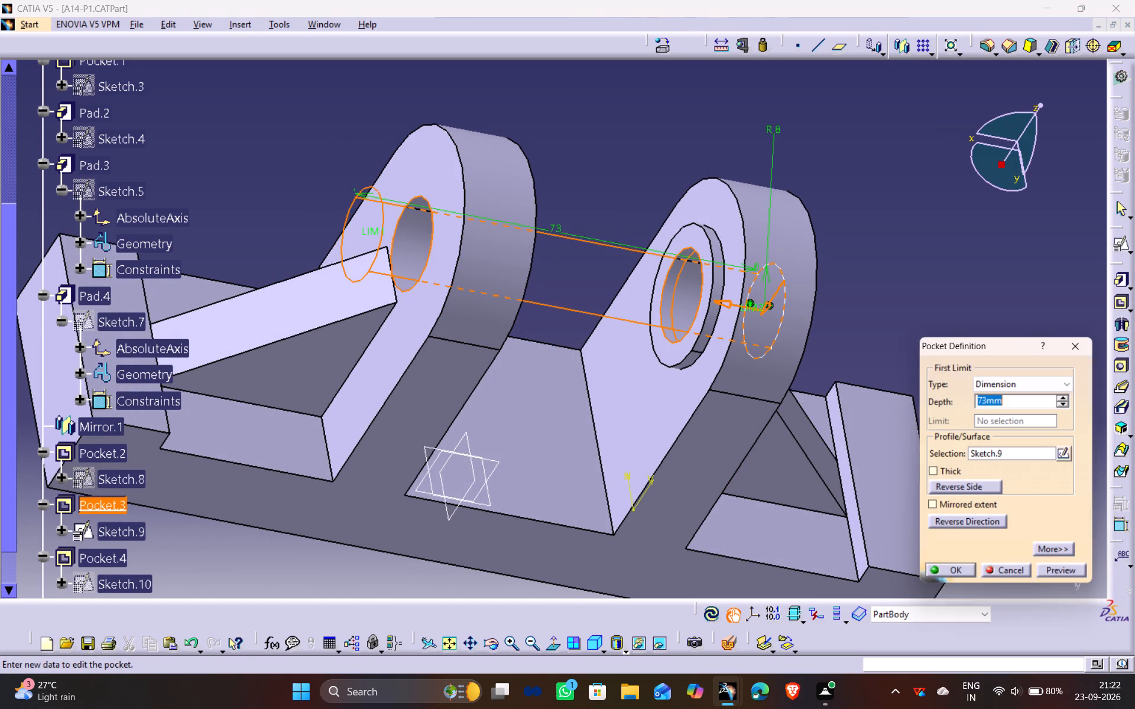
left_click(1098, 337)
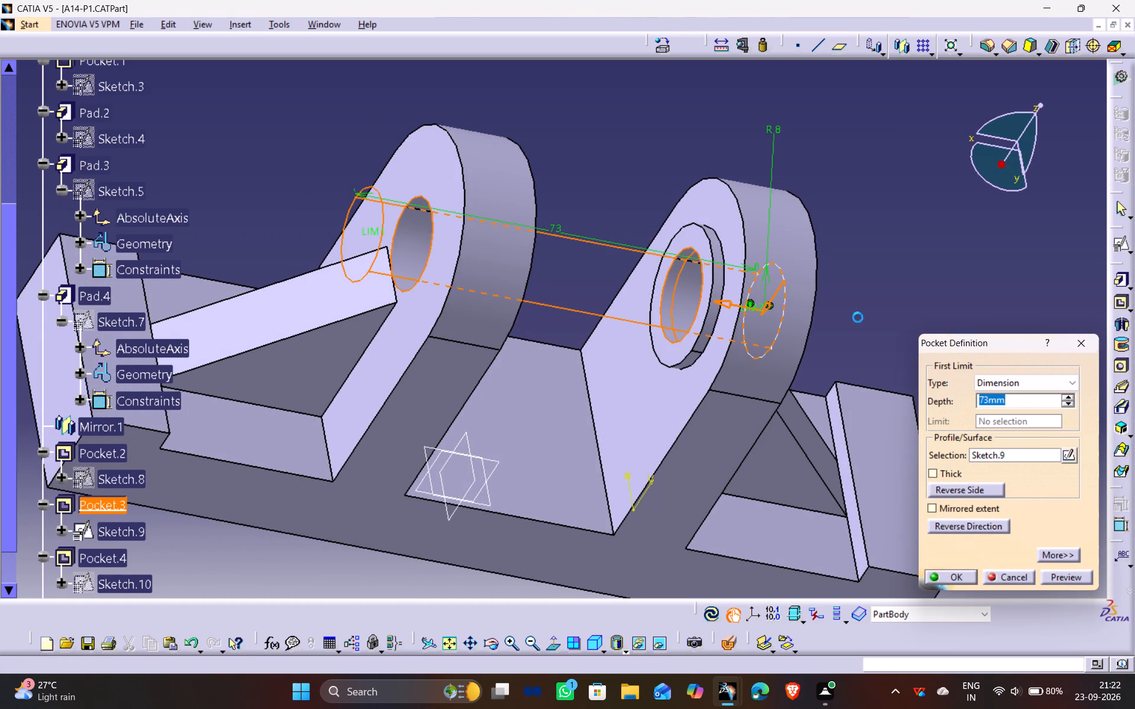
double_click(115, 481)
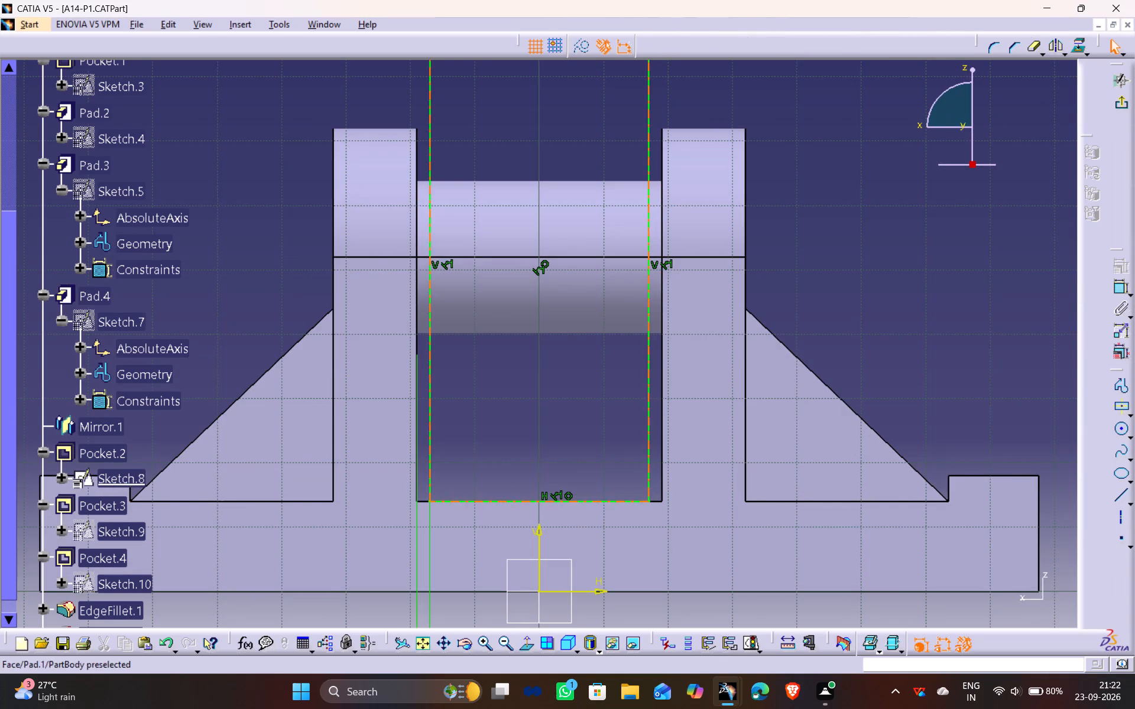
double_click(122, 326)
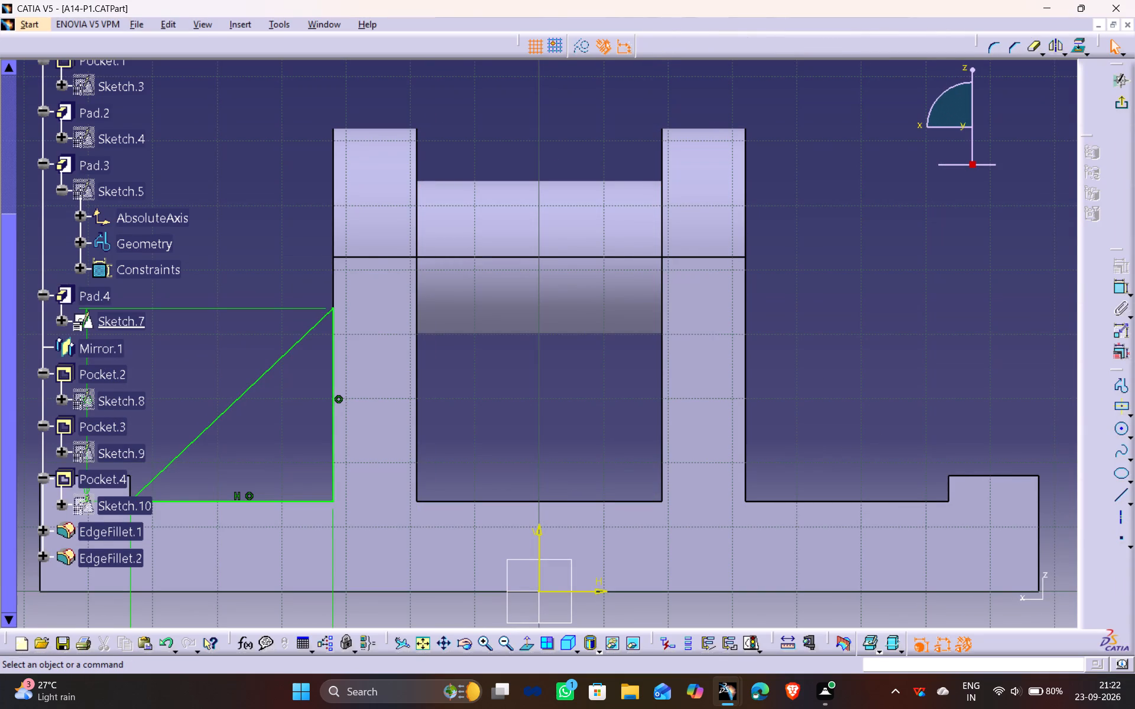
Set the inner circle's radius in Sketch.5 of Pad.3 to 10 mm, exit the sketch and update the part.
double_click(117, 195)
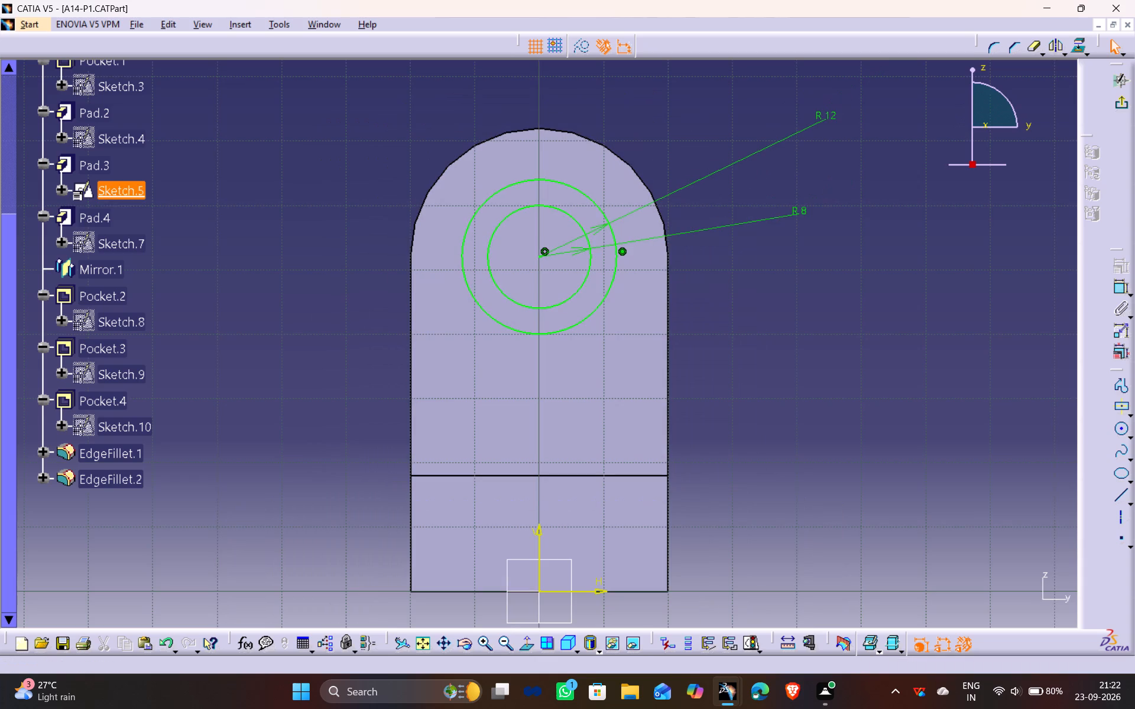
double_click(795, 212)
type("10")
key("Return")
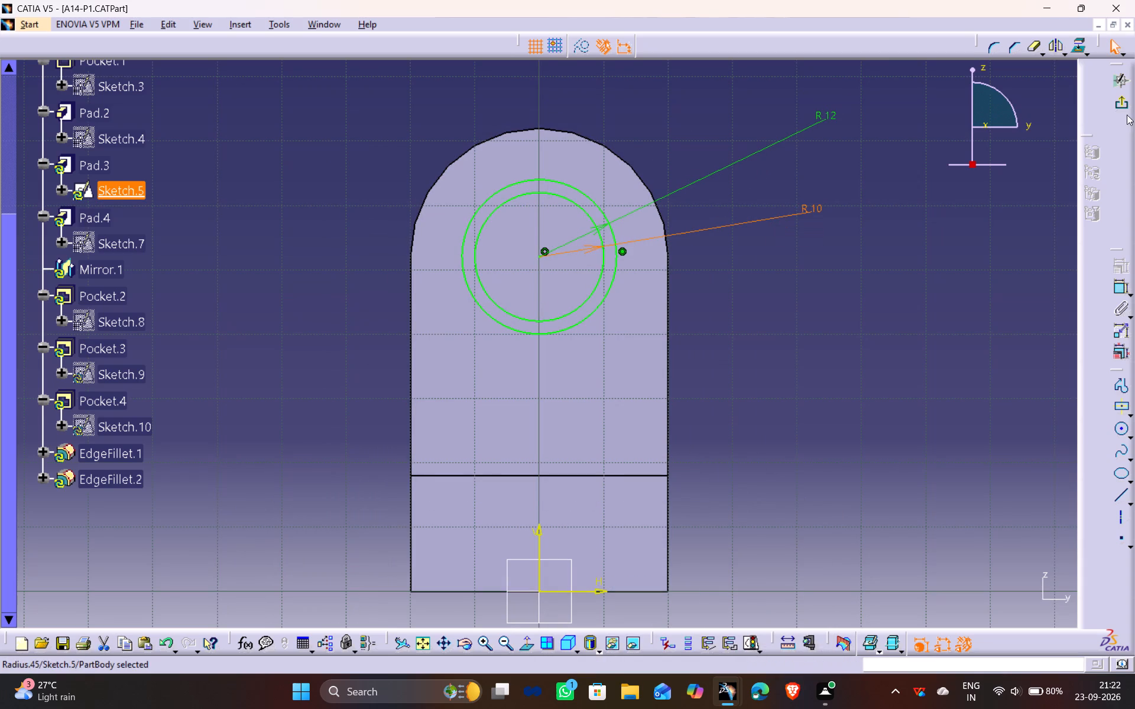
left_click(1121, 104)
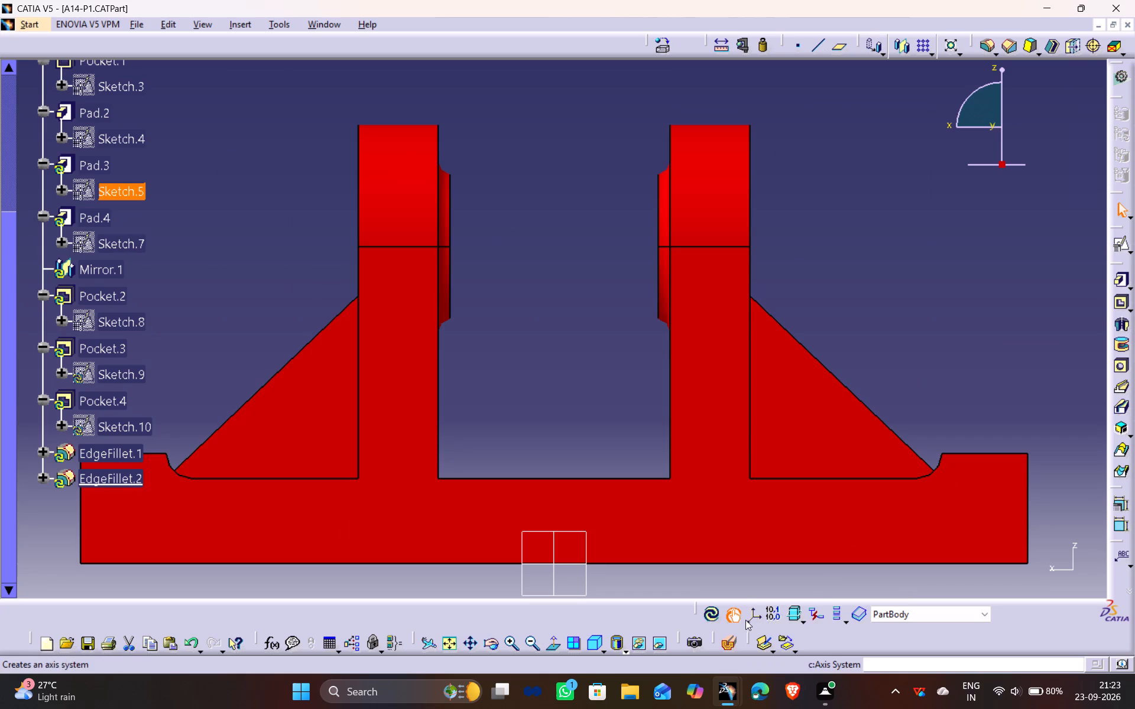
left_click(711, 617)
middle_click_drag(300, 313, 325, 321)
scroll(300, 313, "down", 1)
left_click_drag(300, 313, 325, 321)
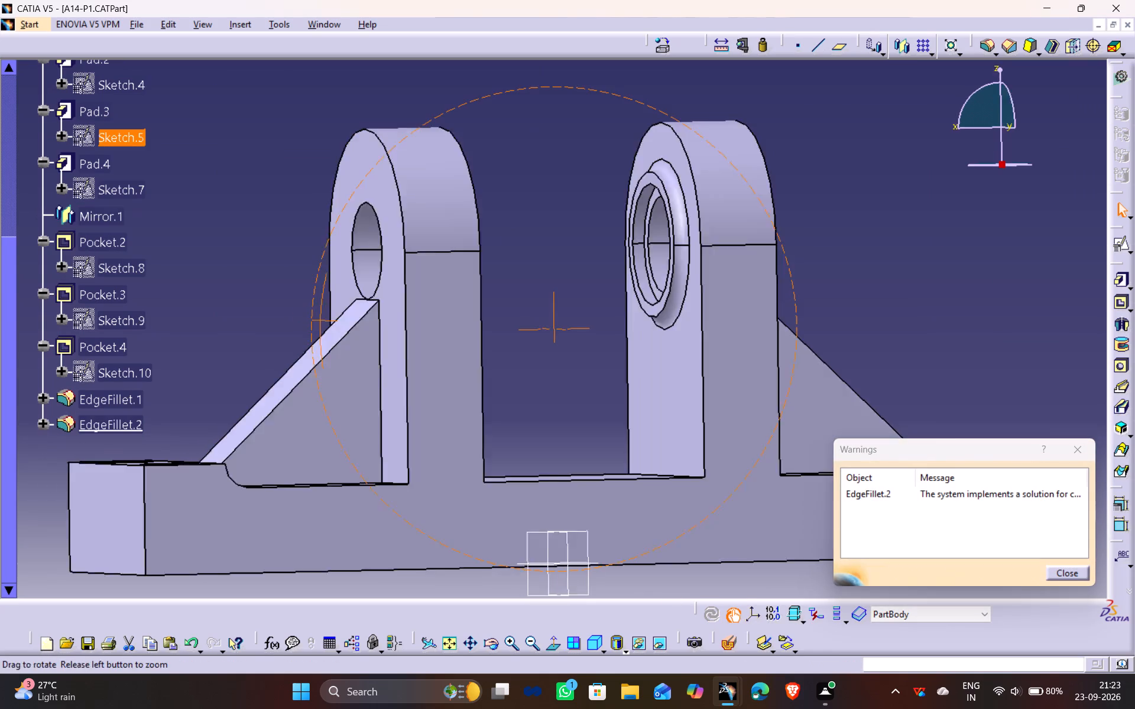
left_click_drag(325, 321, 364, 347)
middle_click_drag(325, 321, 364, 347)
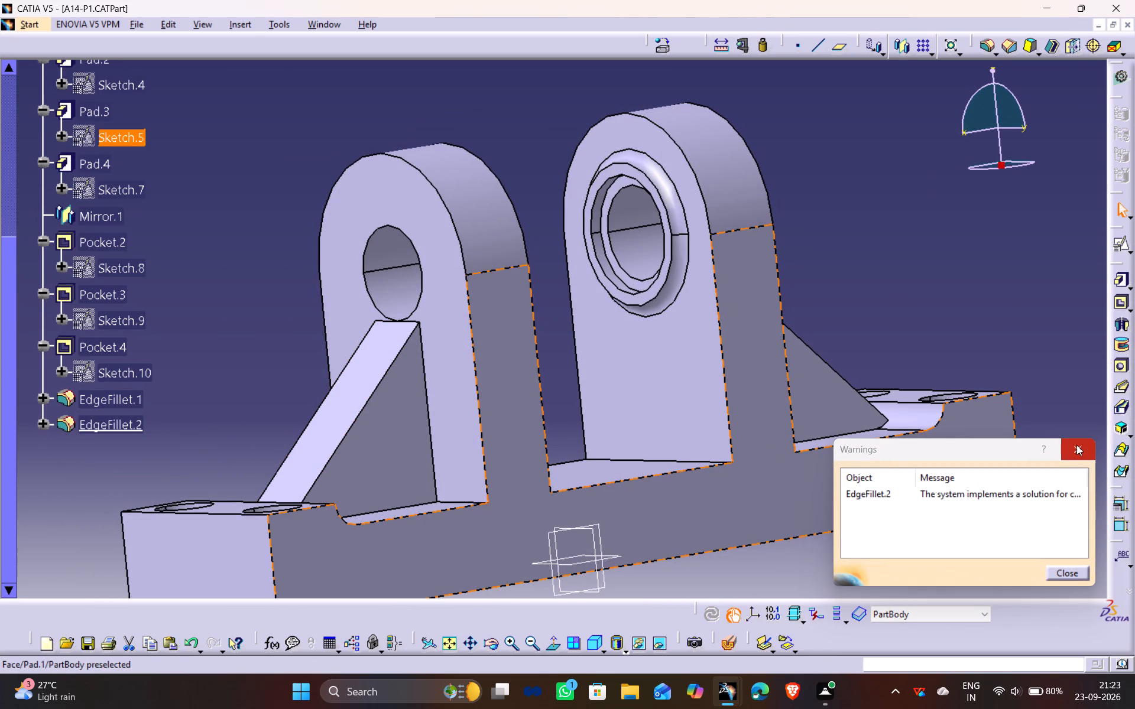
left_click(1073, 445)
Open Sketch.10 of Pocket.4 and view the base hole profile.
left_click(106, 370)
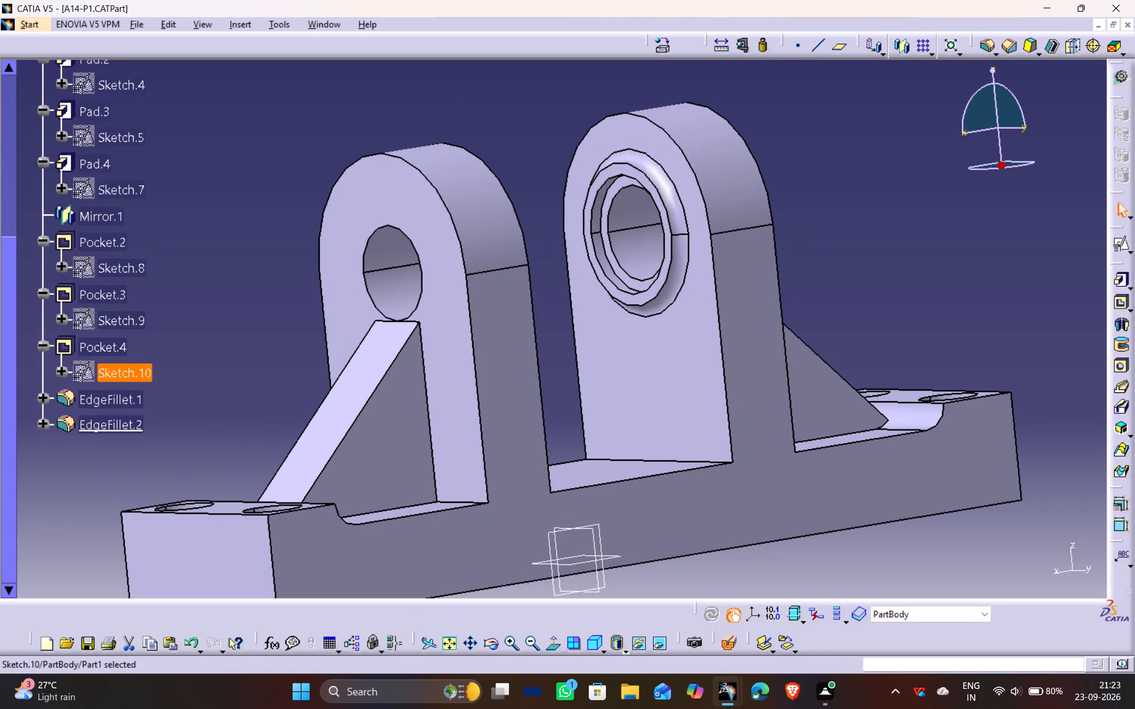
double_click(123, 376)
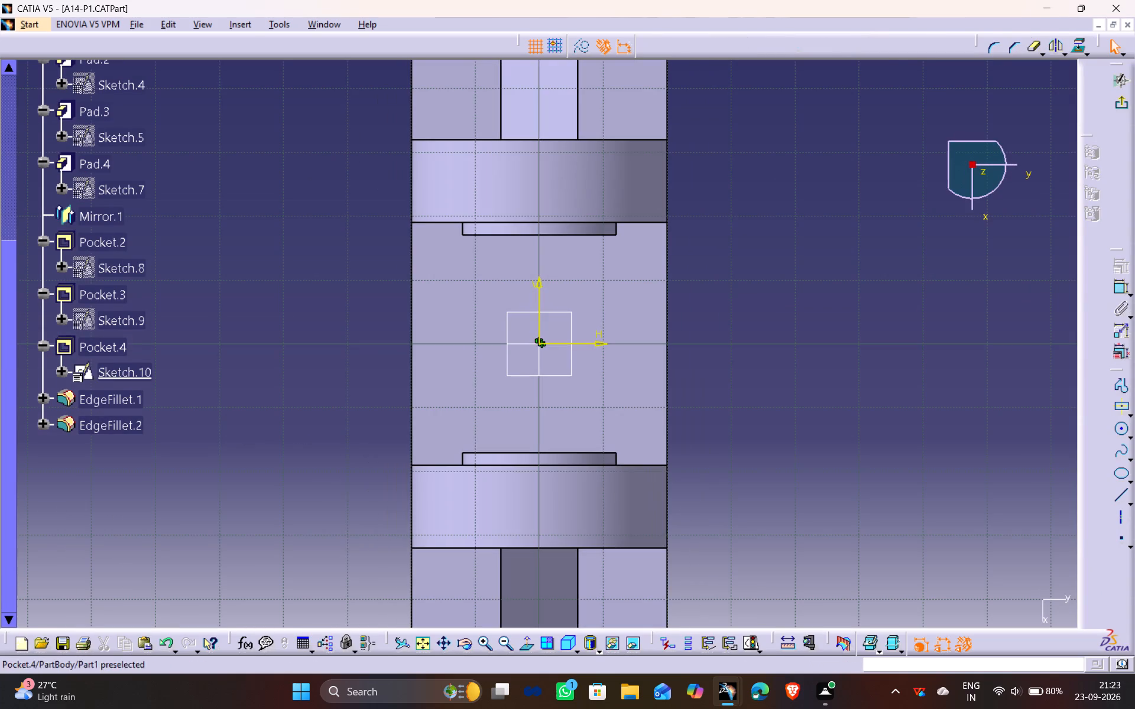
middle_click_drag(390, 180, 426, 275, "ctrl")
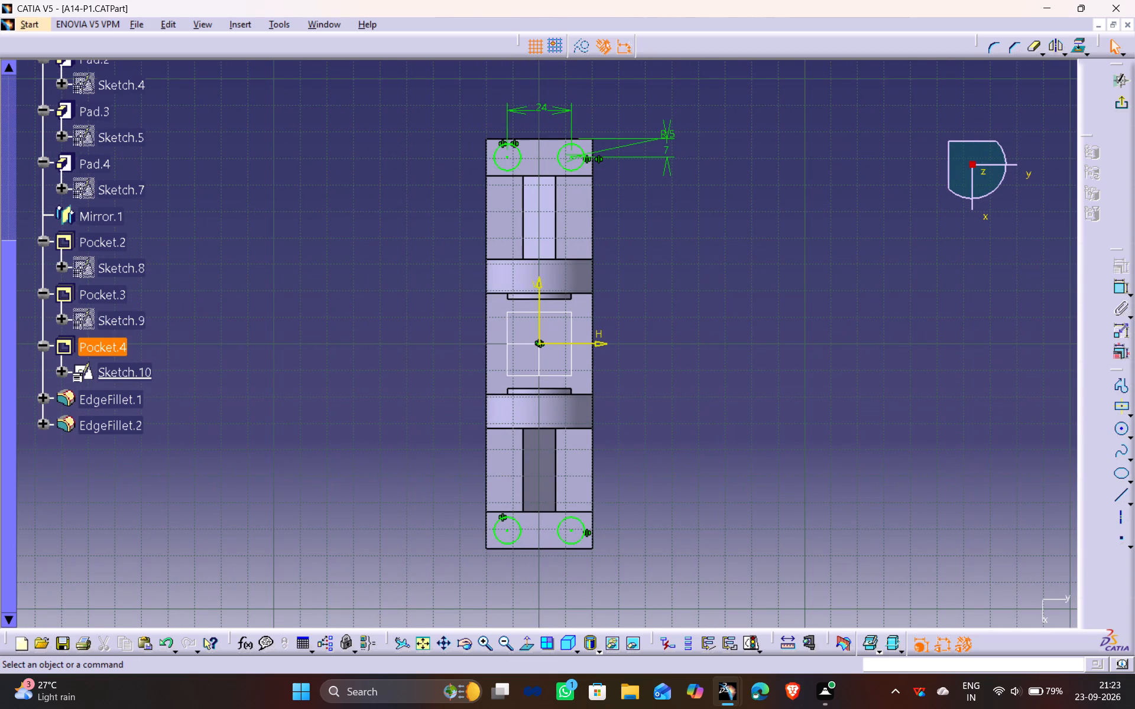
Set the circle's radius in Sketch.9 of Pocket.3 to 10 mm, exit the sketch and update the part.
double_click(122, 324)
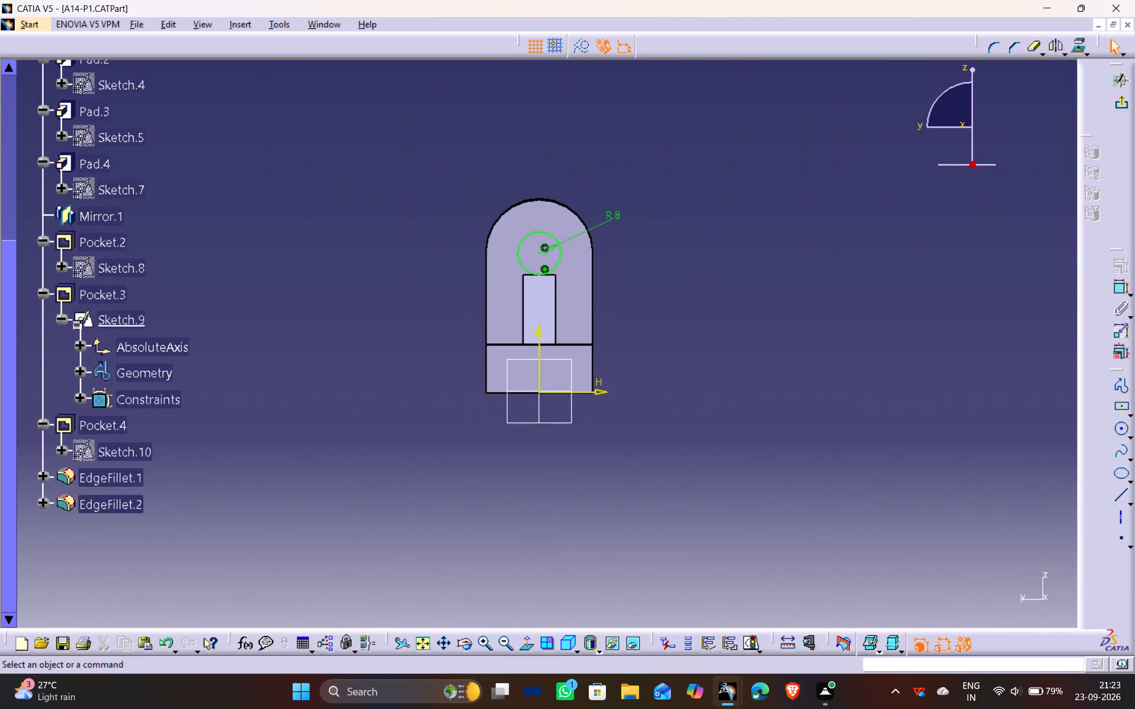
middle_click_drag(630, 414, 612, 346, "ctrl")
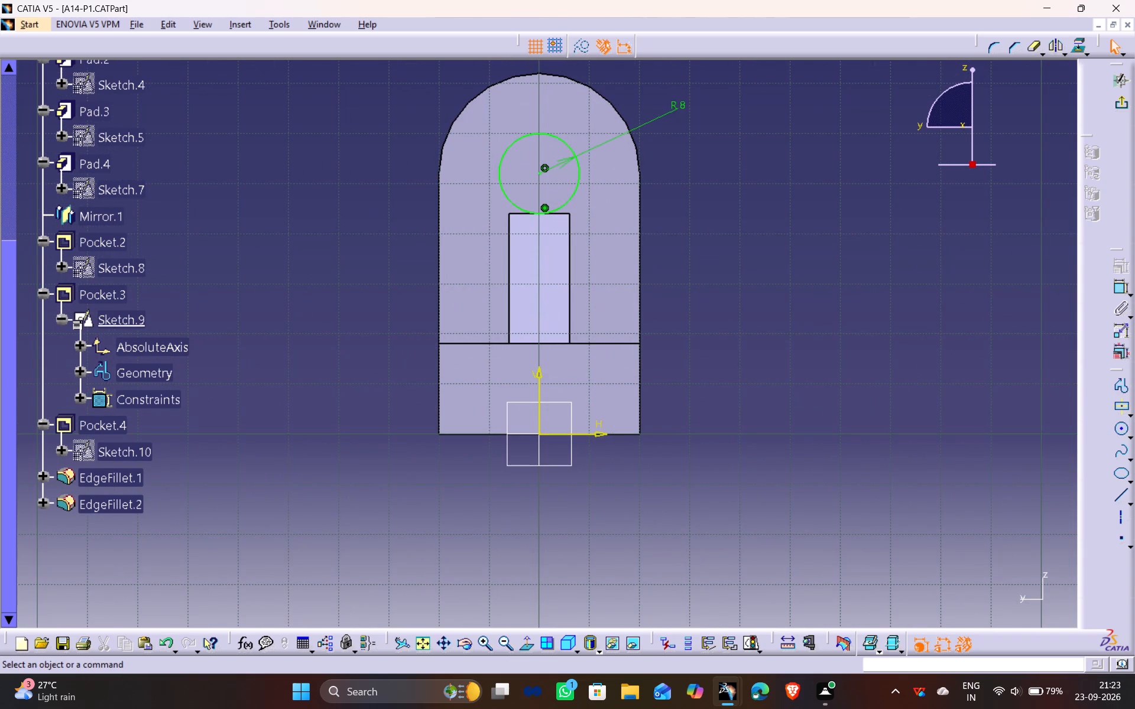
double_click(681, 108)
type("10")
key("Return")
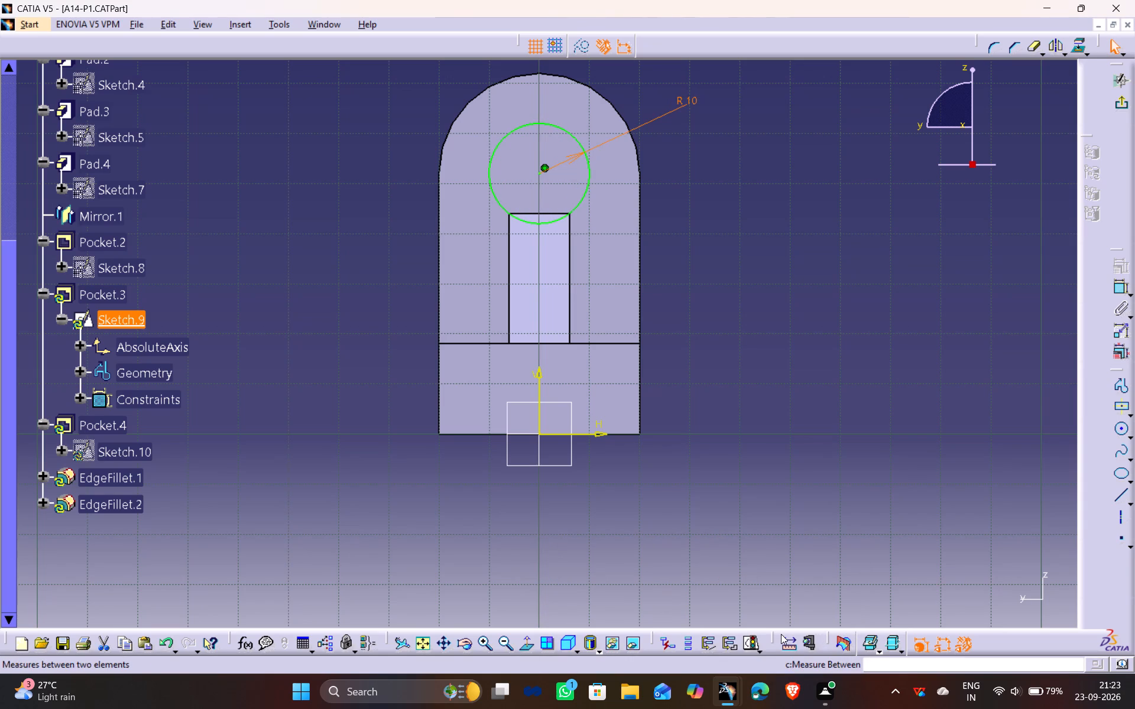
left_click(1118, 100)
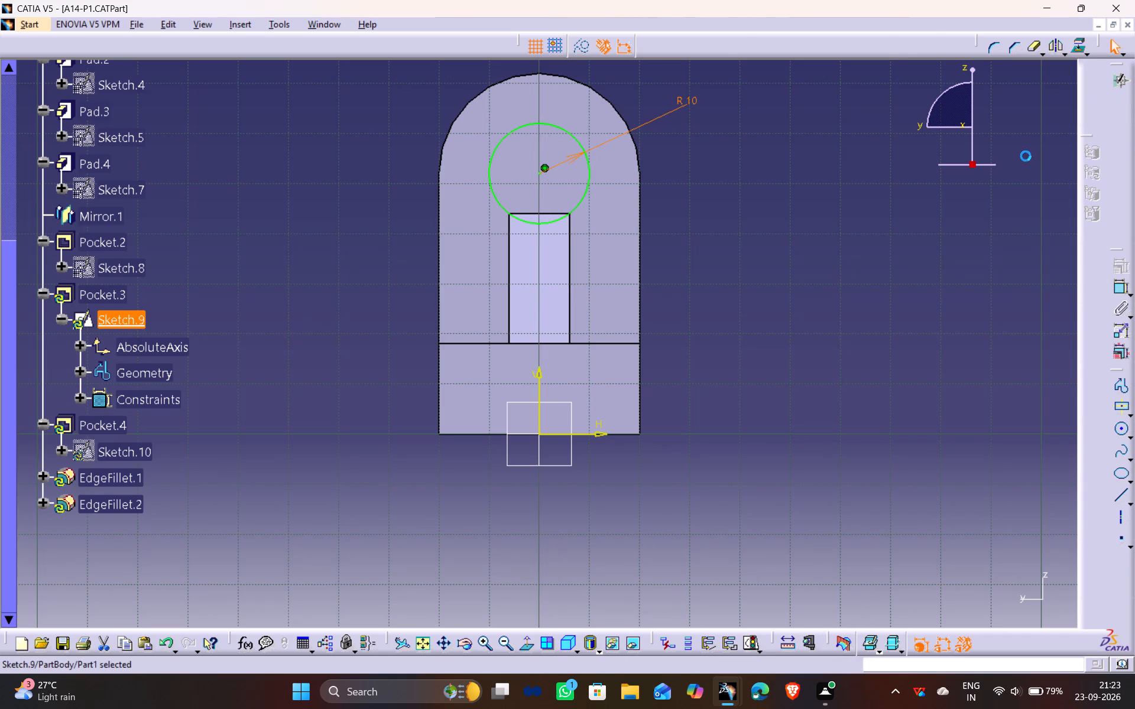
left_click(716, 617)
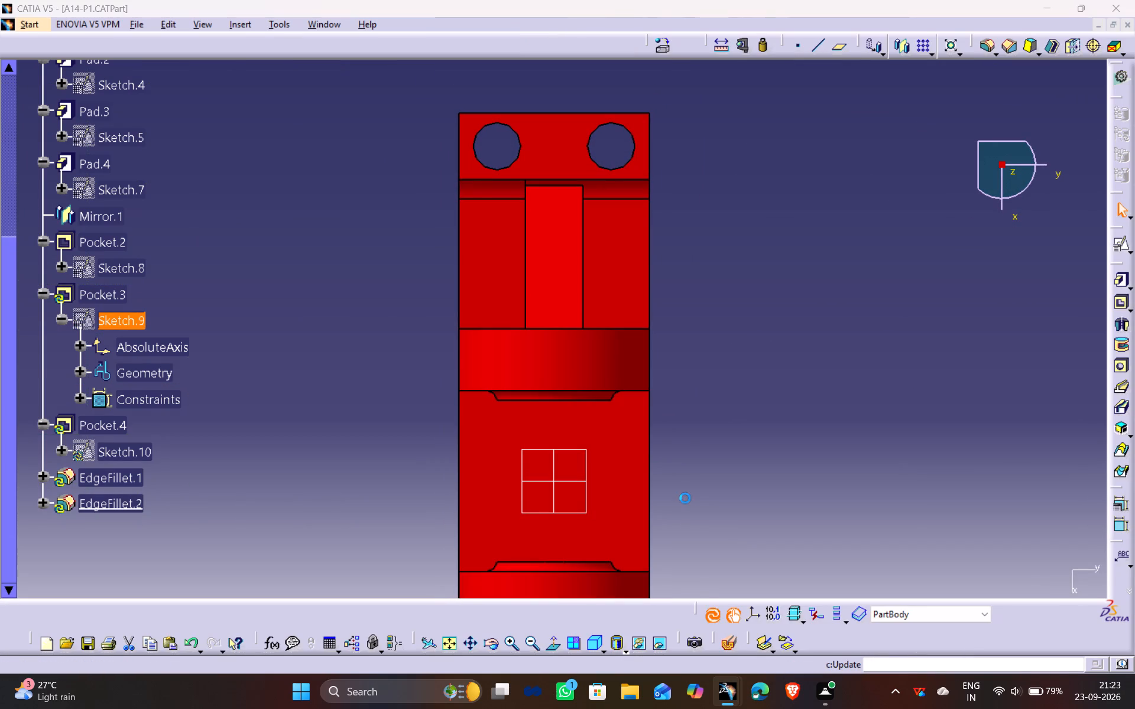
Examine the rebuilt through-holes and bosses in both uprights from several sides of the bracket.
middle_click_drag(696, 170, 933, 635)
left_click_drag(719, 205, 935, 631)
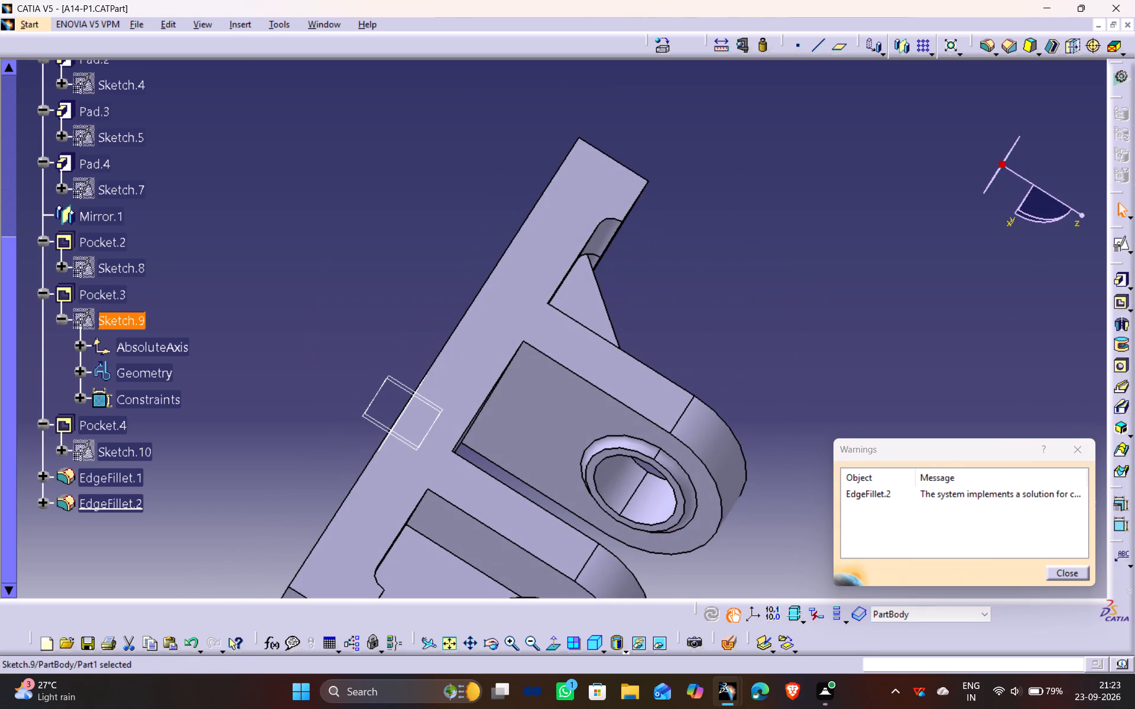
scroll(673, 565, "down", 1)
middle_click_drag(673, 565, 260, 334)
left_click_drag(670, 565, 260, 334)
middle_click_drag(238, 483, 449, 287)
scroll(239, 483, "down", 1)
left_click_drag(247, 483, 449, 287)
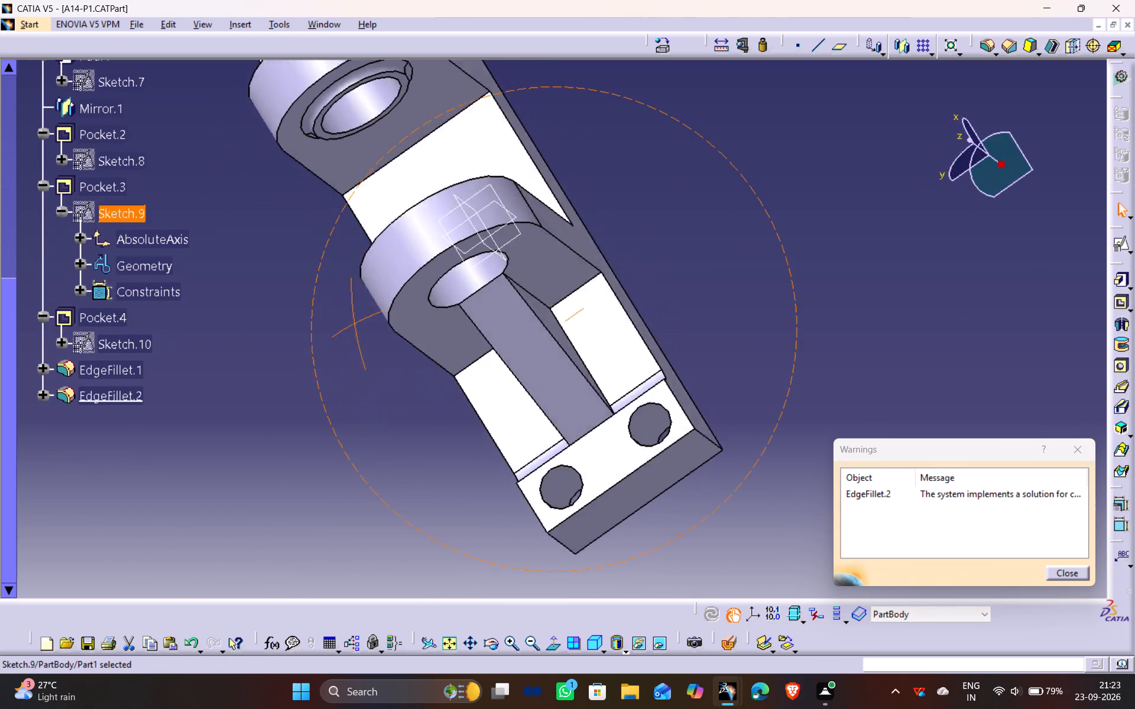
left_click_drag(449, 287, 523, 208)
middle_click_drag(449, 287, 547, 193)
middle_click_drag(401, 497, 538, 454)
left_click_drag(406, 500, 538, 456)
middle_click_drag(390, 263, 389, 342, "ctrl")
left_click(1081, 447)
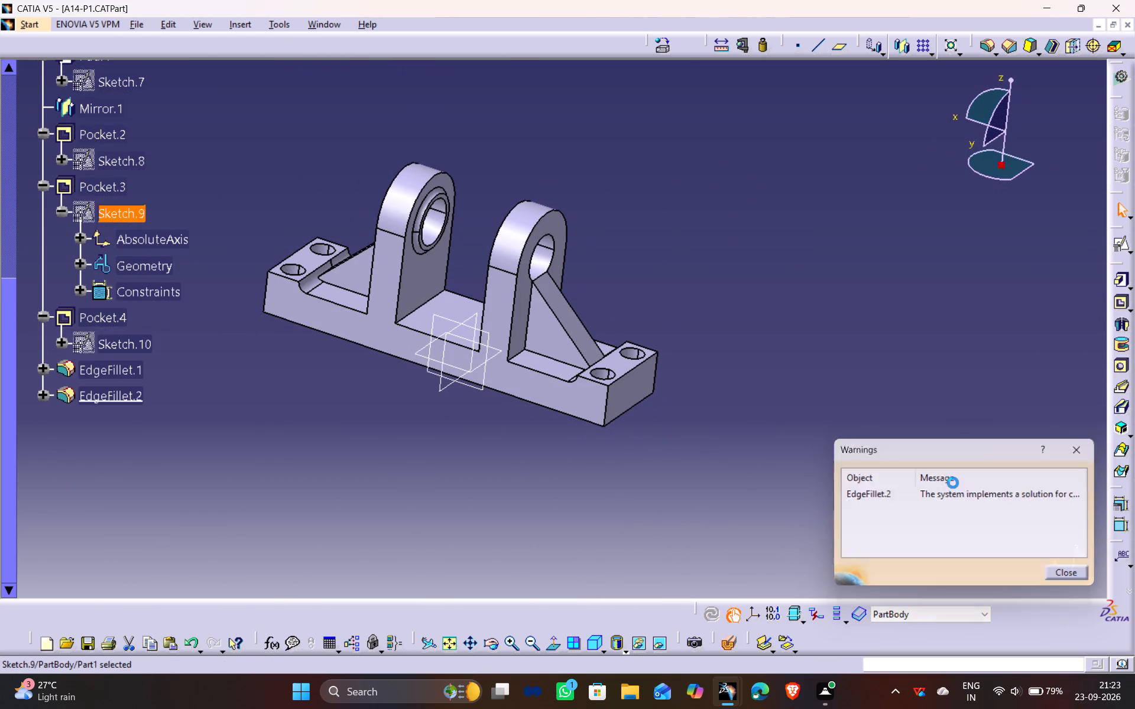
middle_click_drag(489, 595, 477, 545, "ctrl")
middle_click_drag(450, 529, 497, 529)
left_click(372, 519)
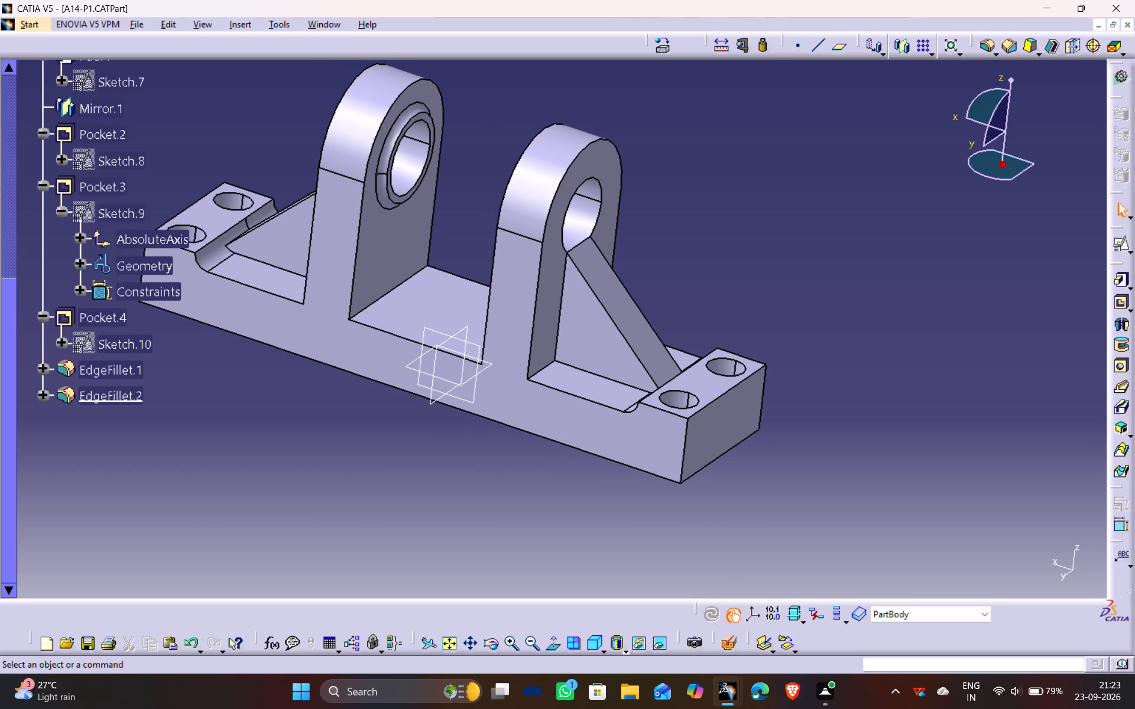
Save the modified bracket part A14-P1.
middle_click_drag(248, 478, 399, 503)
left_click_drag(248, 478, 420, 505)
left_click_drag(416, 503, 399, 503)
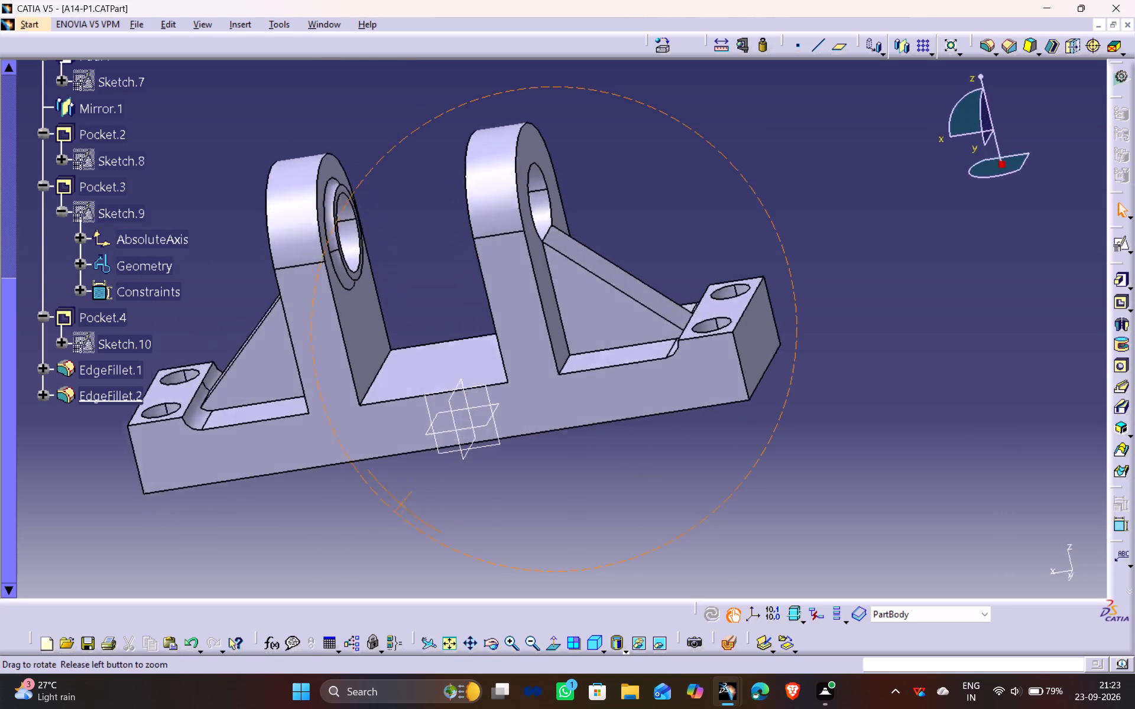
left_click_drag(399, 503, 354, 493)
middle_click_drag(399, 503, 348, 487)
key("ctrl+s")
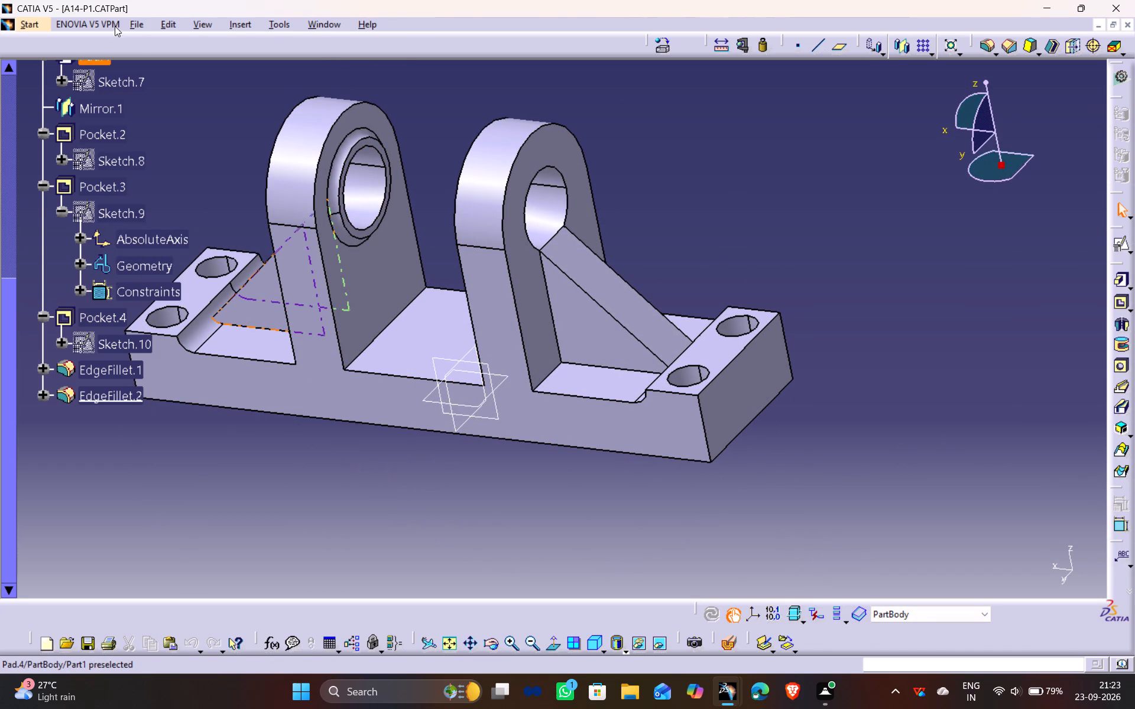
Open the recently used pulley part A14-P2.
left_click(135, 19)
double_click(222, 340)
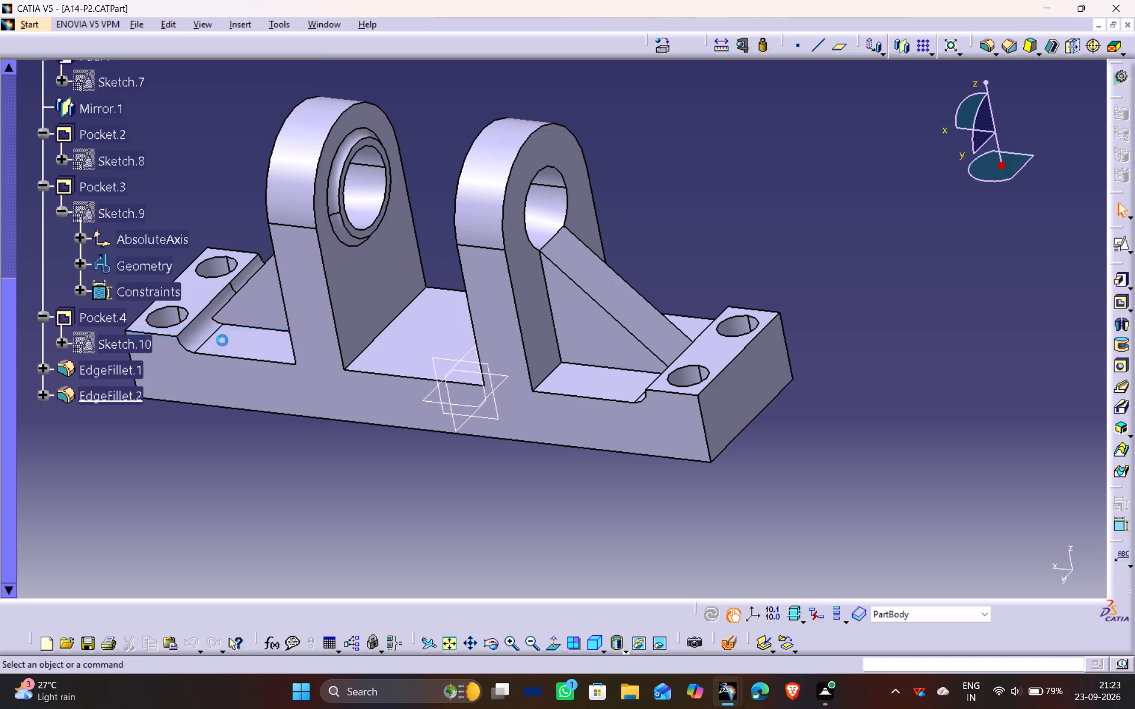
Set the bore circle's diameter in Sketch.2 of Pocket.1 to 10 mm, exit the sketch and update the part.
middle_click_drag(466, 398, 581, 392)
left_click_drag(466, 398, 579, 392)
left_click(7, 193)
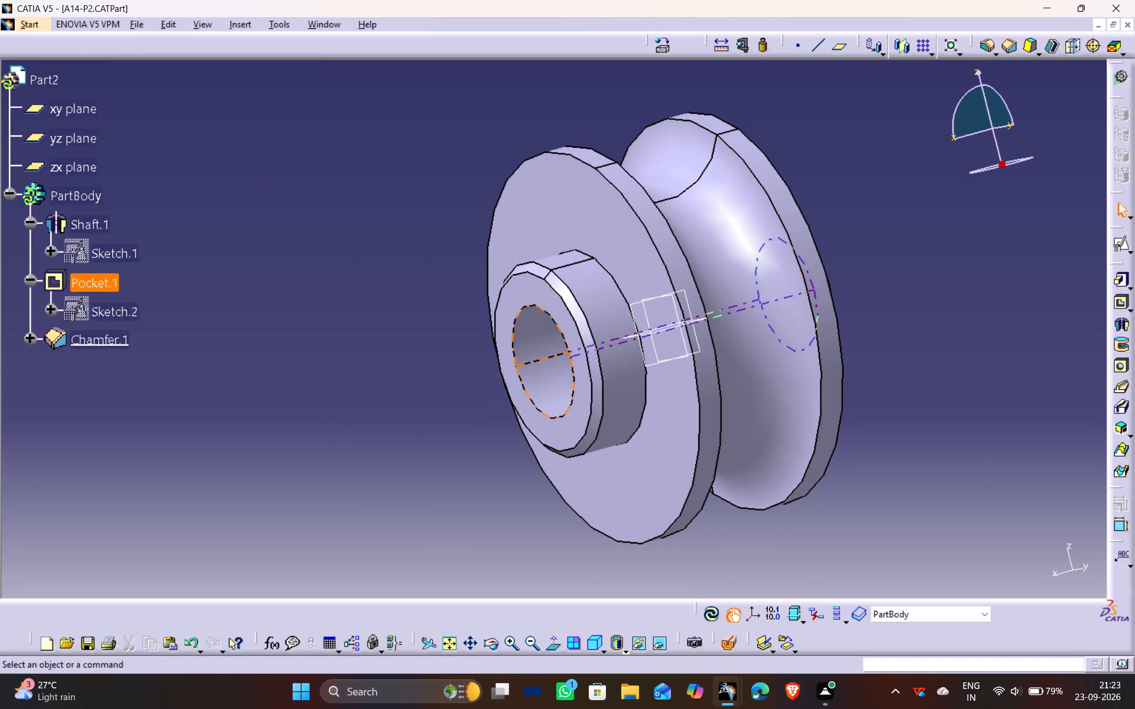
double_click(123, 307)
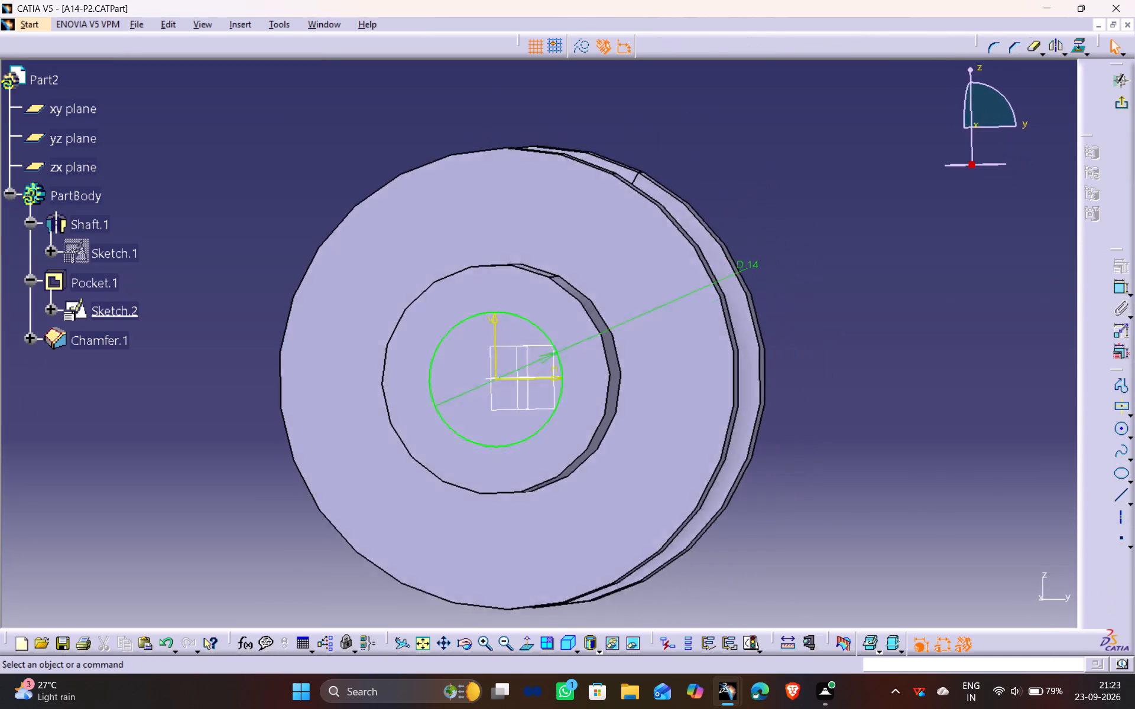
double_click(746, 272)
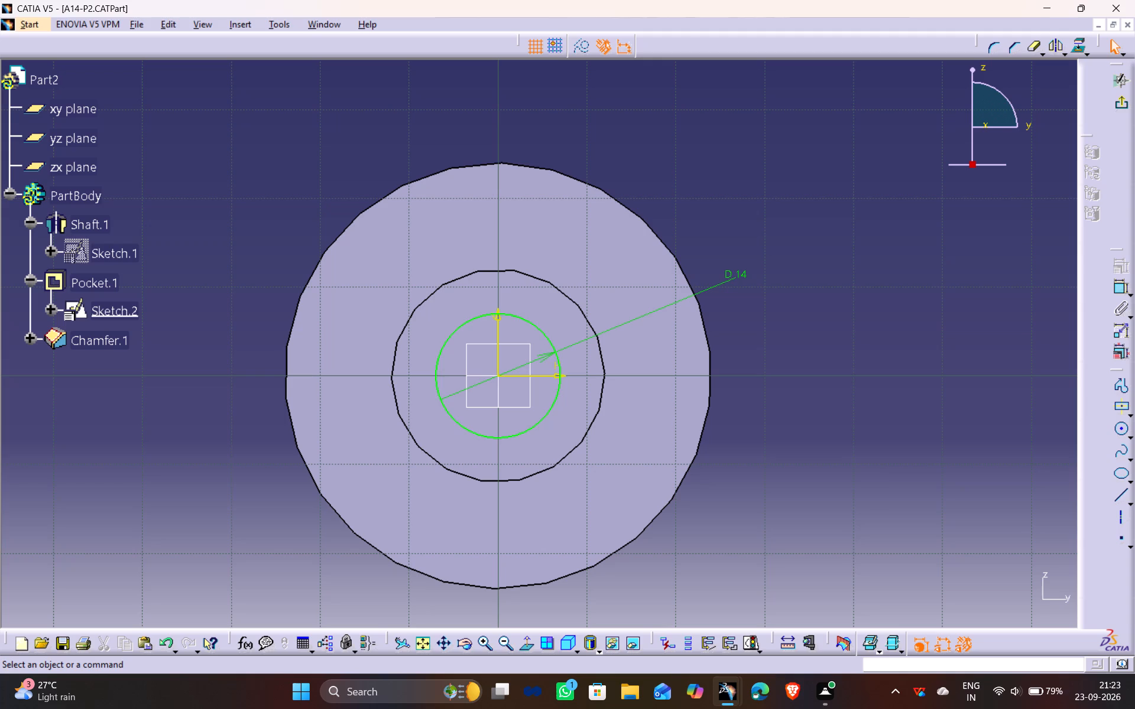
double_click(734, 274)
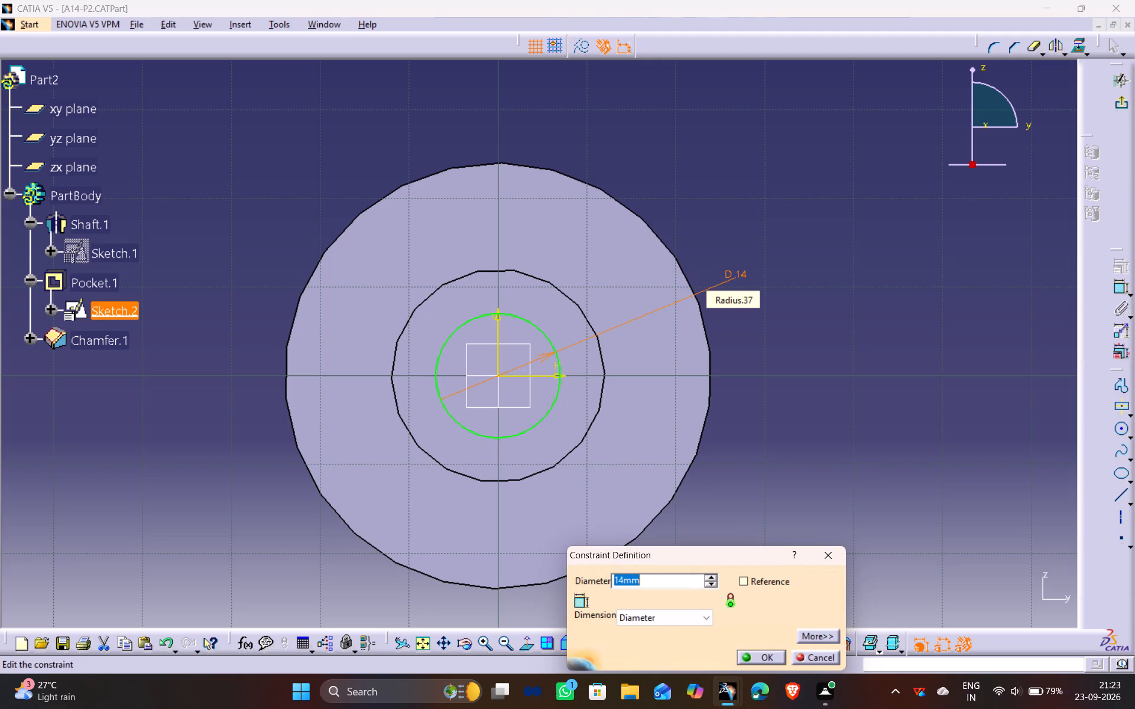
type("10")
key("Return")
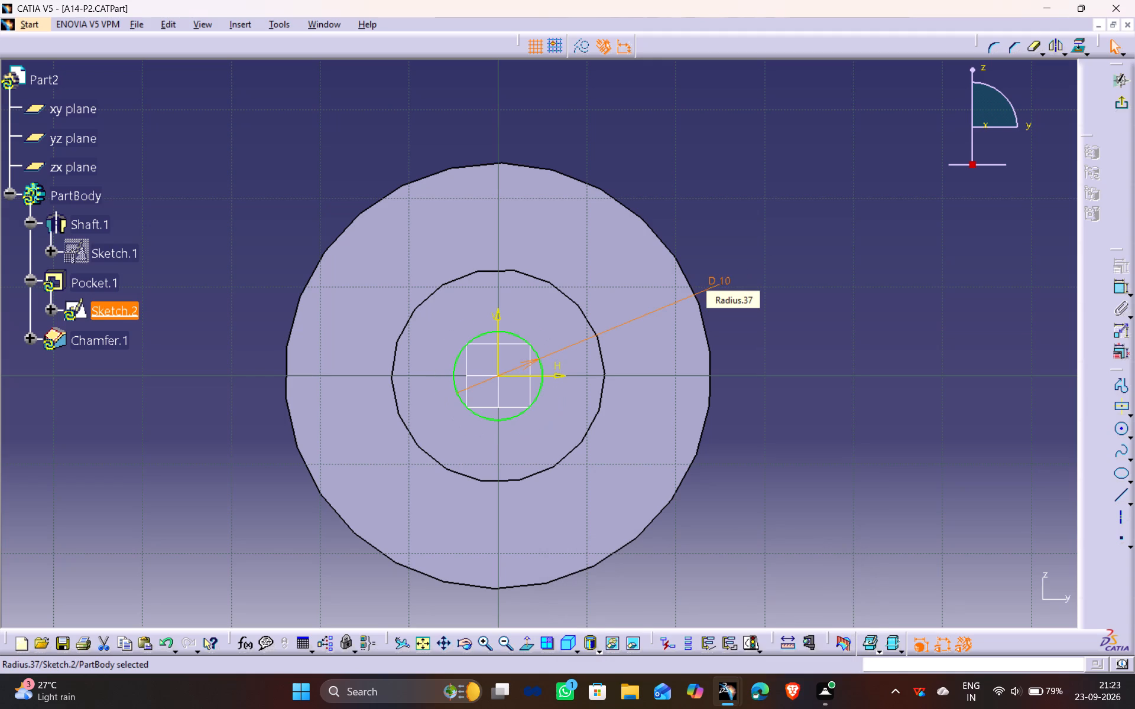
left_click(1123, 102)
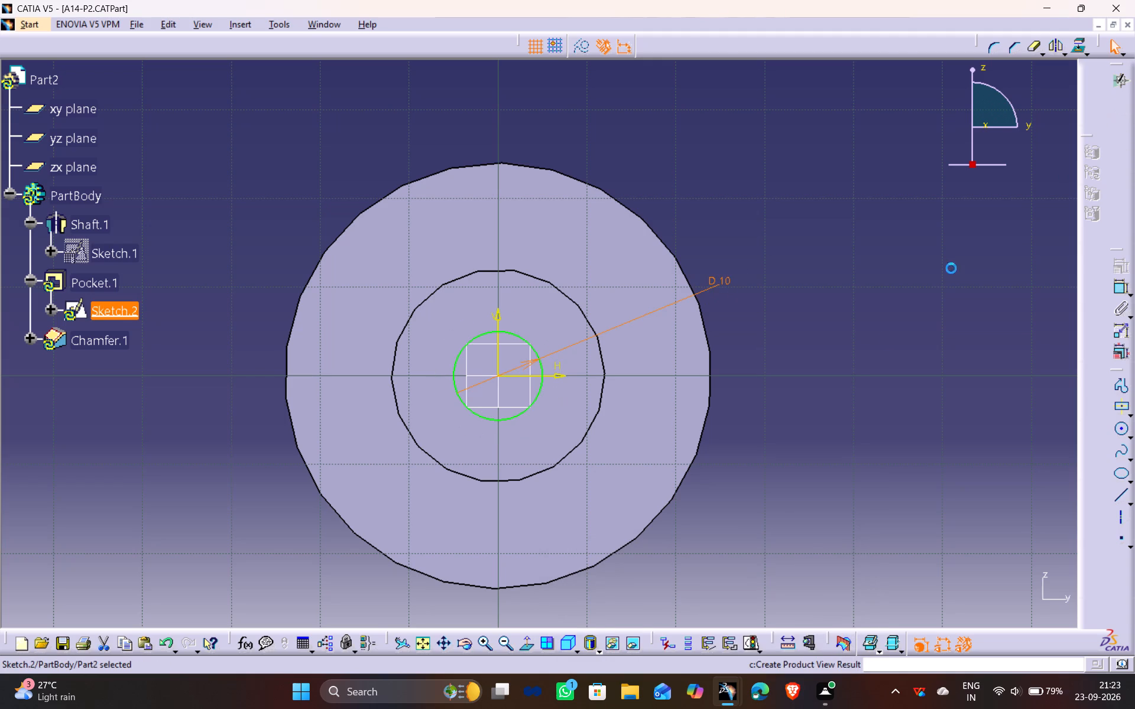
left_click(718, 616)
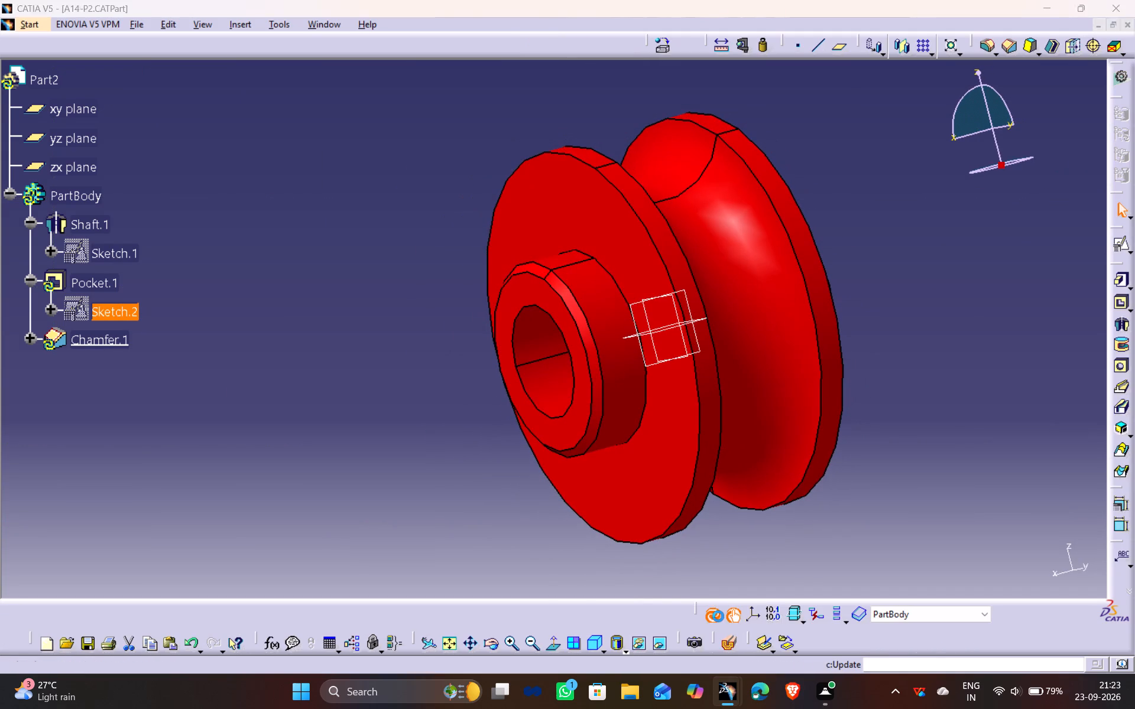
left_click(474, 530)
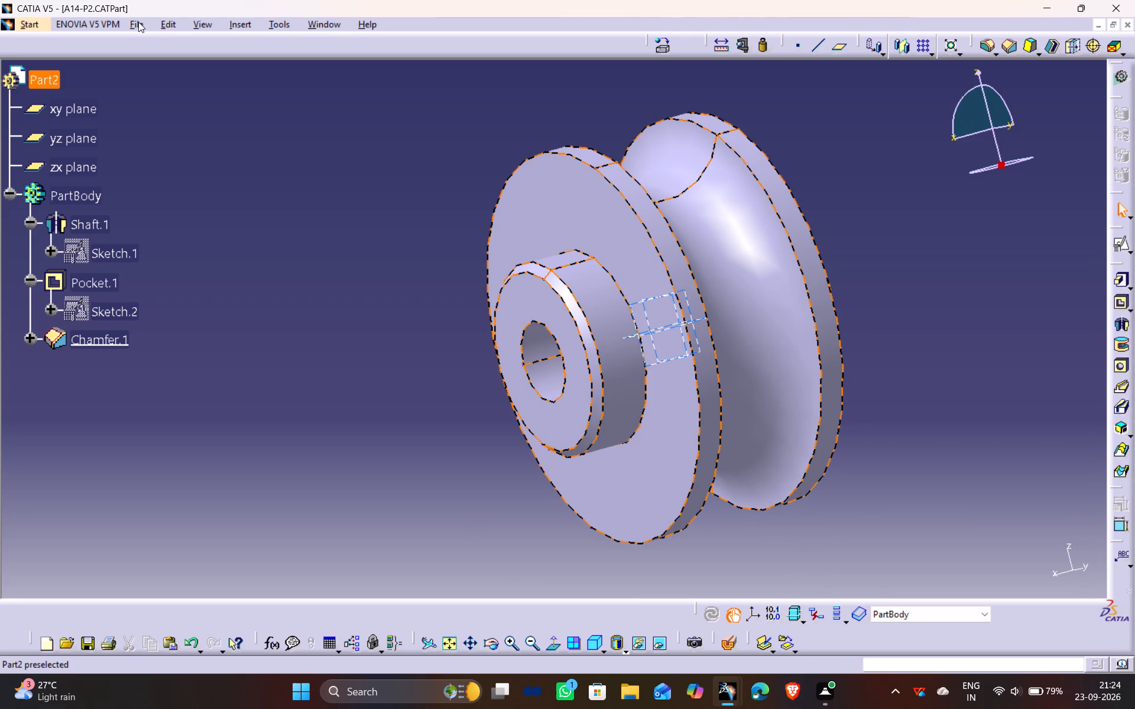
Save the modified pulley part A14-P2.
key("ctrl+s")
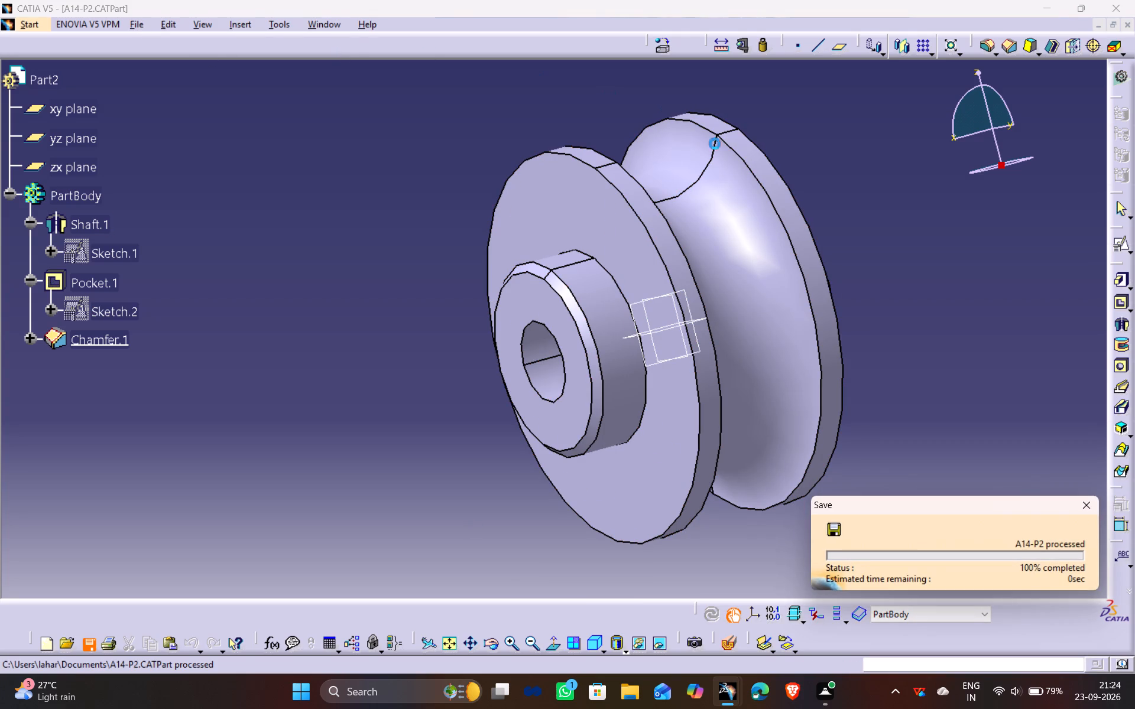
Create a new part in the Part Design workbench, keeping the proposed part name and hybrid design.
left_click(34, 24)
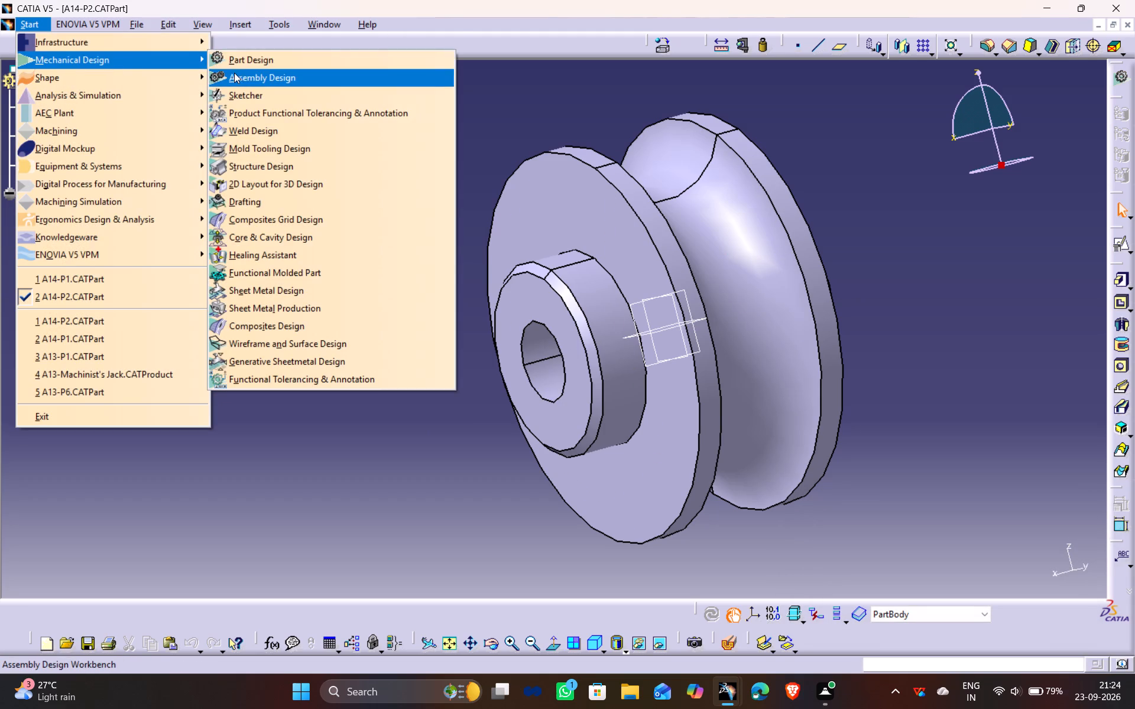
left_click(242, 65)
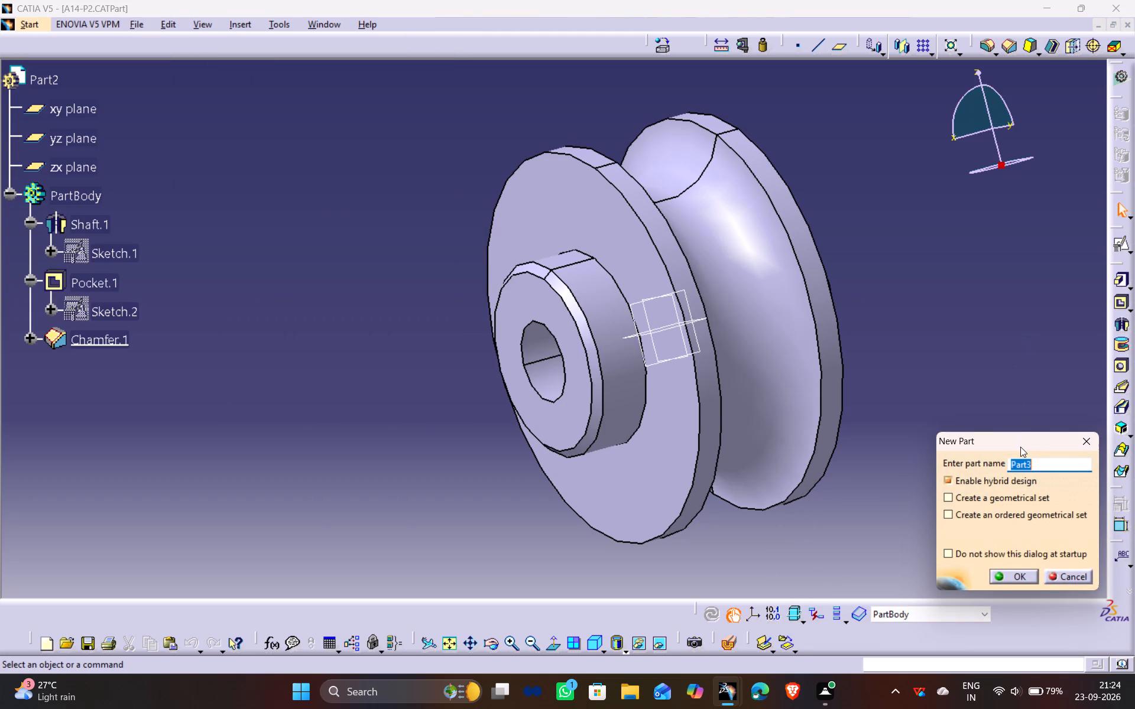
key("Return")
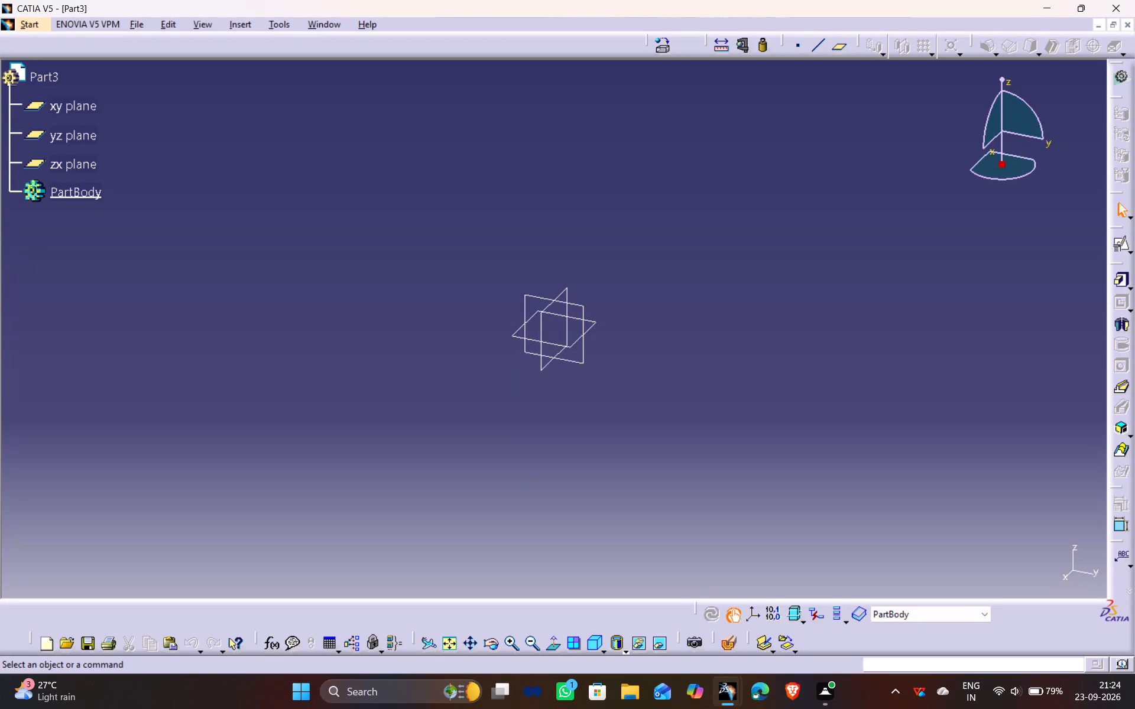
Start a positioned sketch on the yz plane and draw a circle about 19 mm in diameter centred on the origin.
left_click(578, 304)
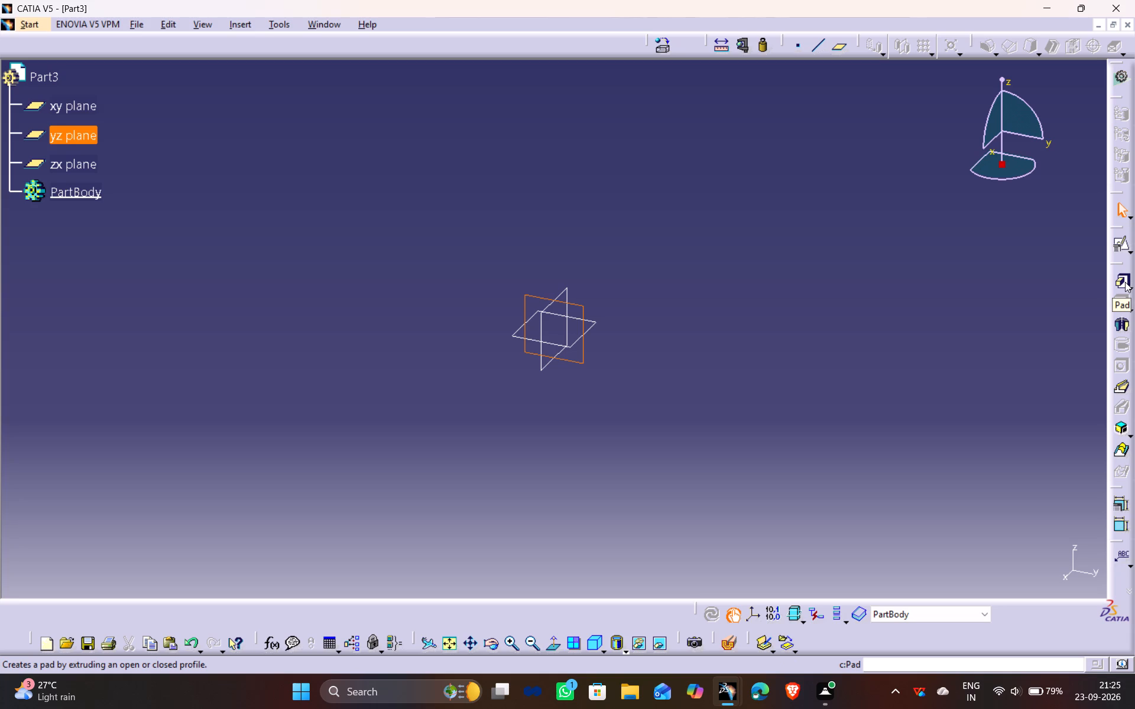
left_click(1122, 246)
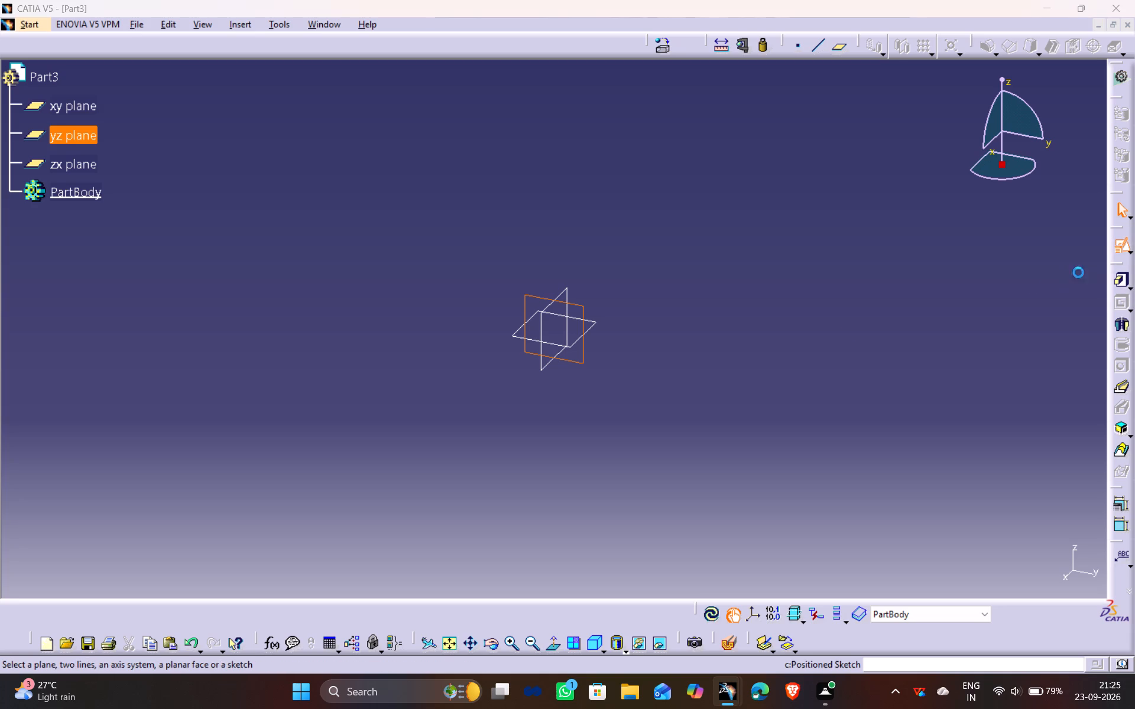
left_click_drag(1022, 564, 1021, 570)
left_click(1019, 574)
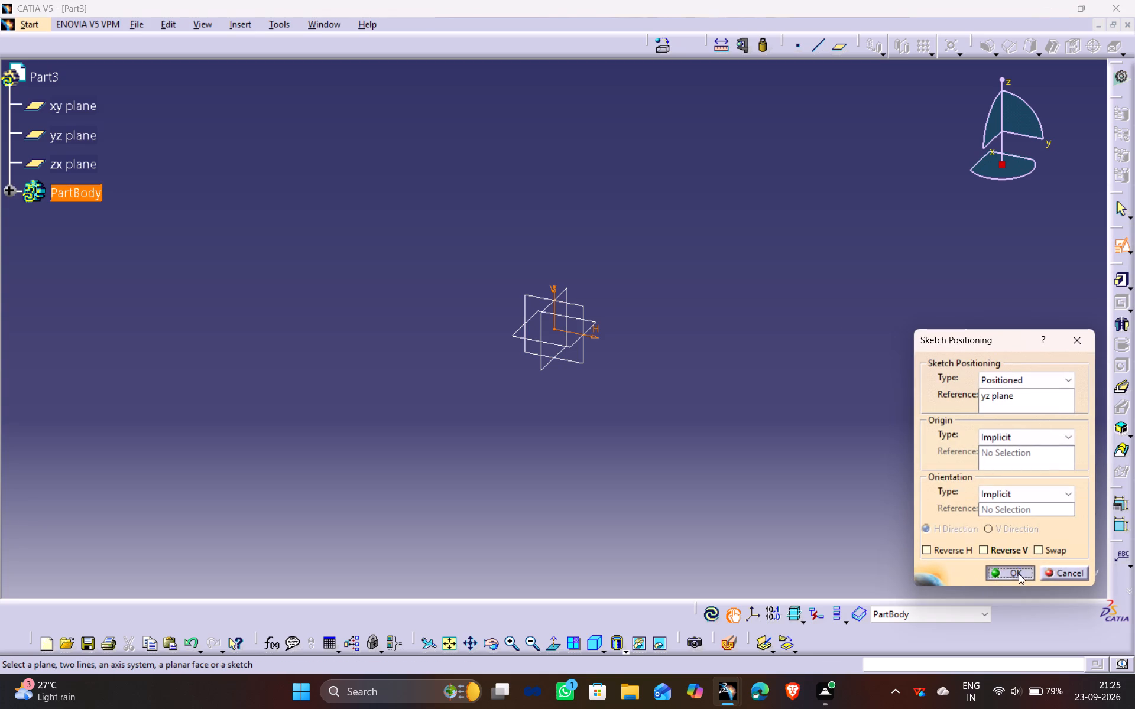
left_click(1121, 430)
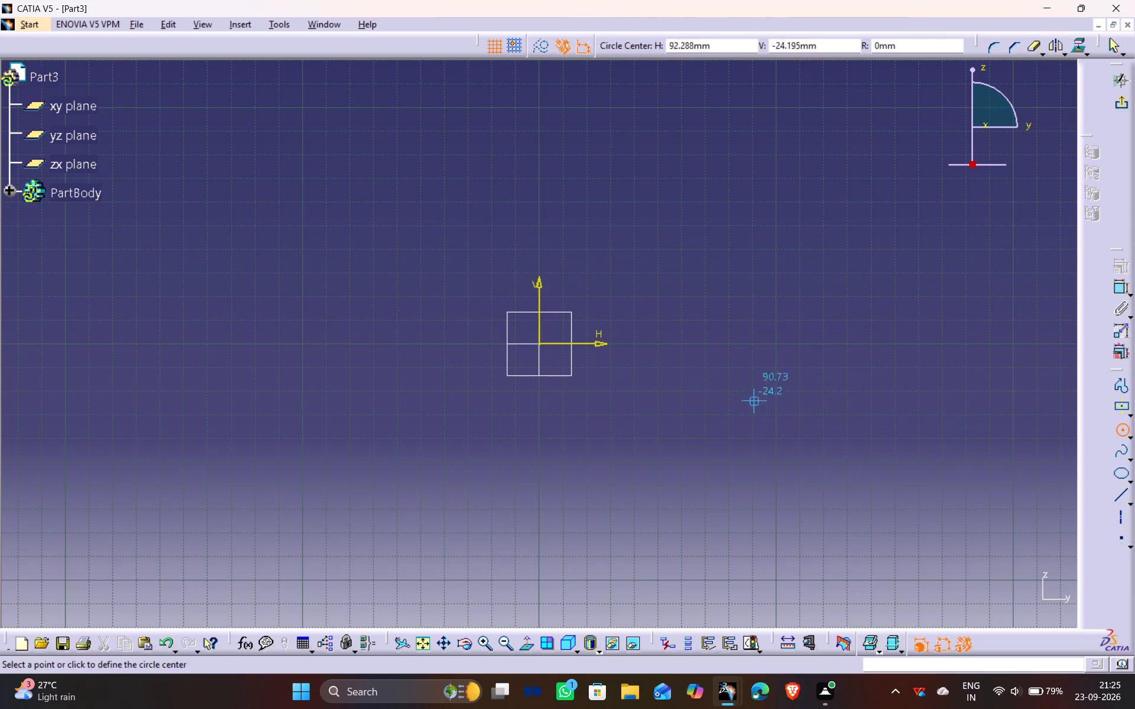
left_click(540, 345)
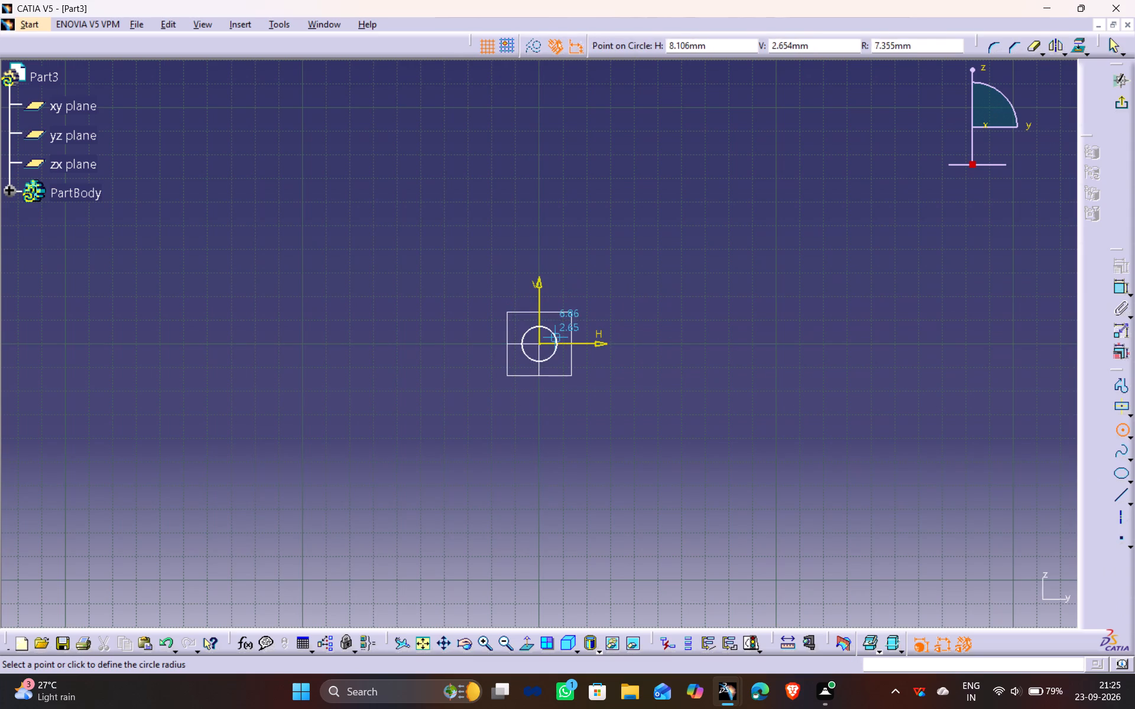
left_click(559, 333)
Constrain the circle's diameter to 10 mm and exit the sketch.
left_click(1127, 289)
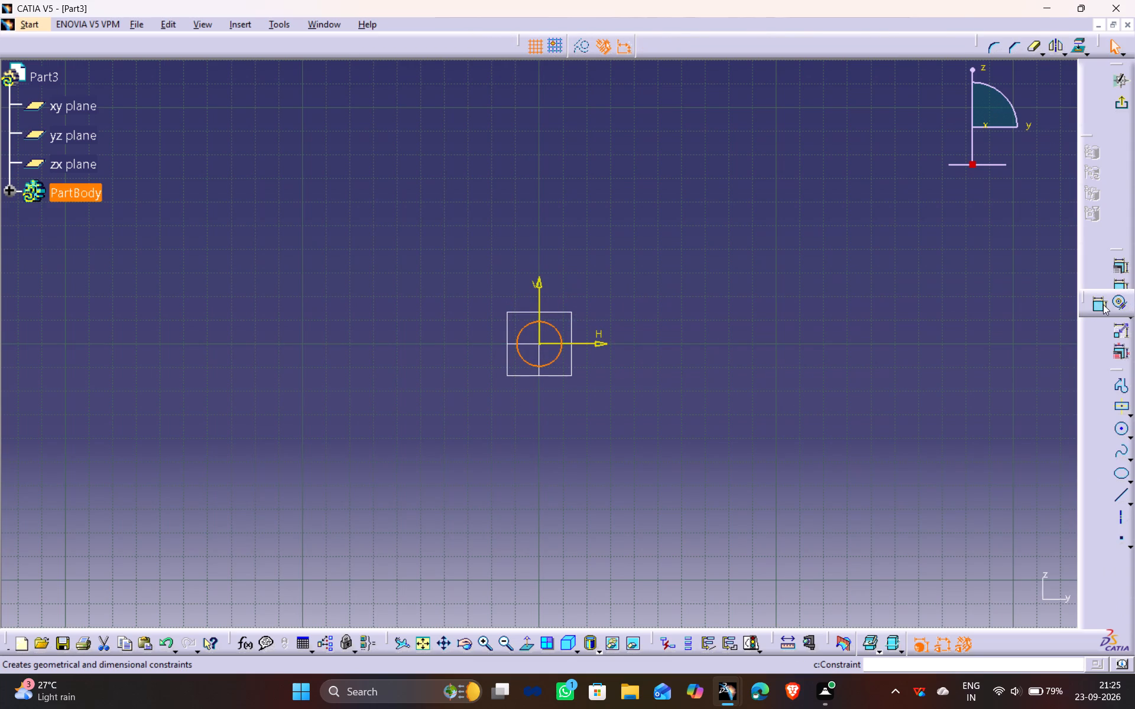
left_click(1101, 304)
triple_click(662, 420)
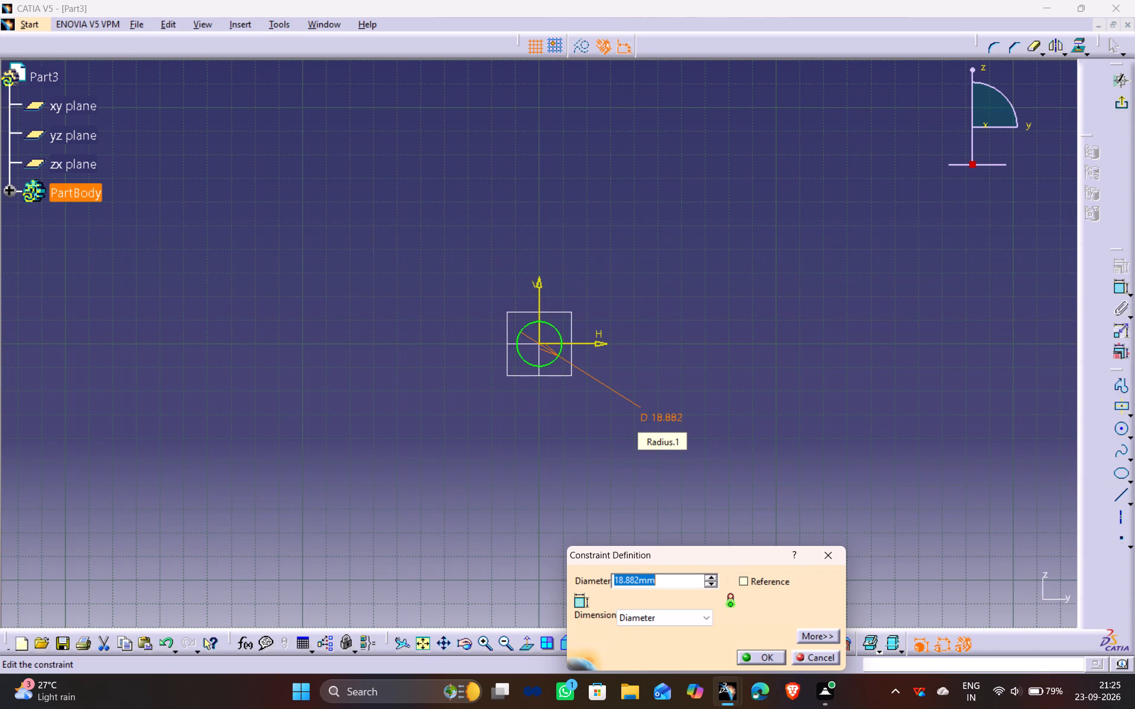
type("10")
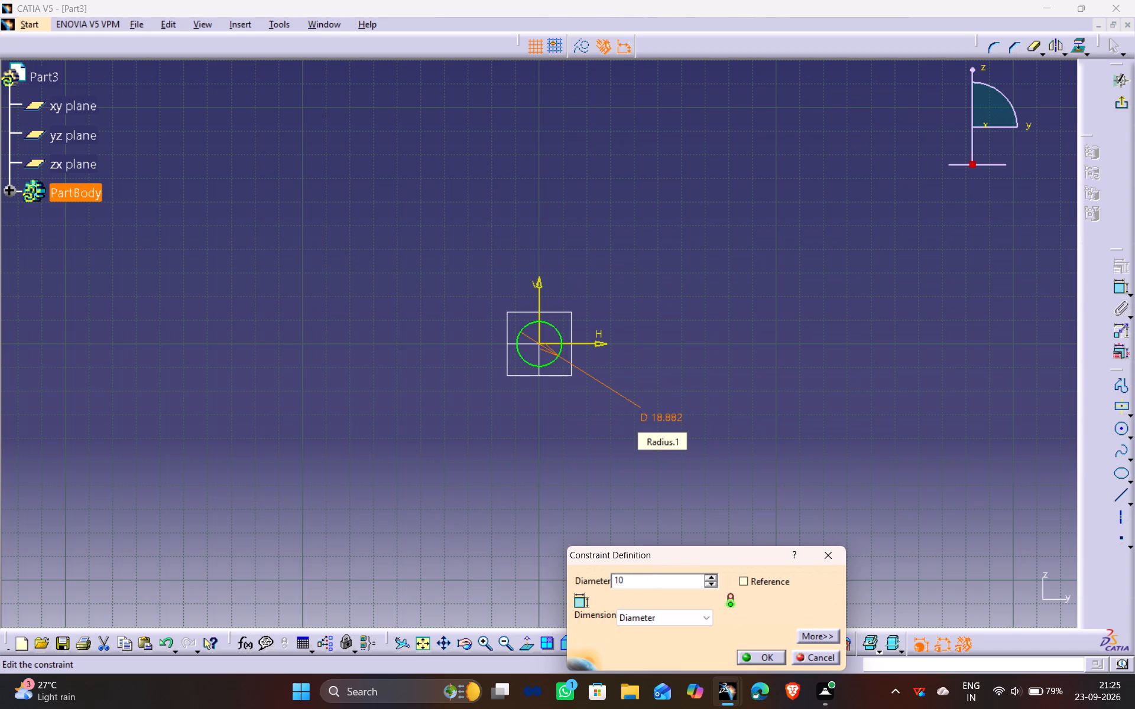
key("Return")
middle_click_drag(579, 492, 565, 376, "ctrl")
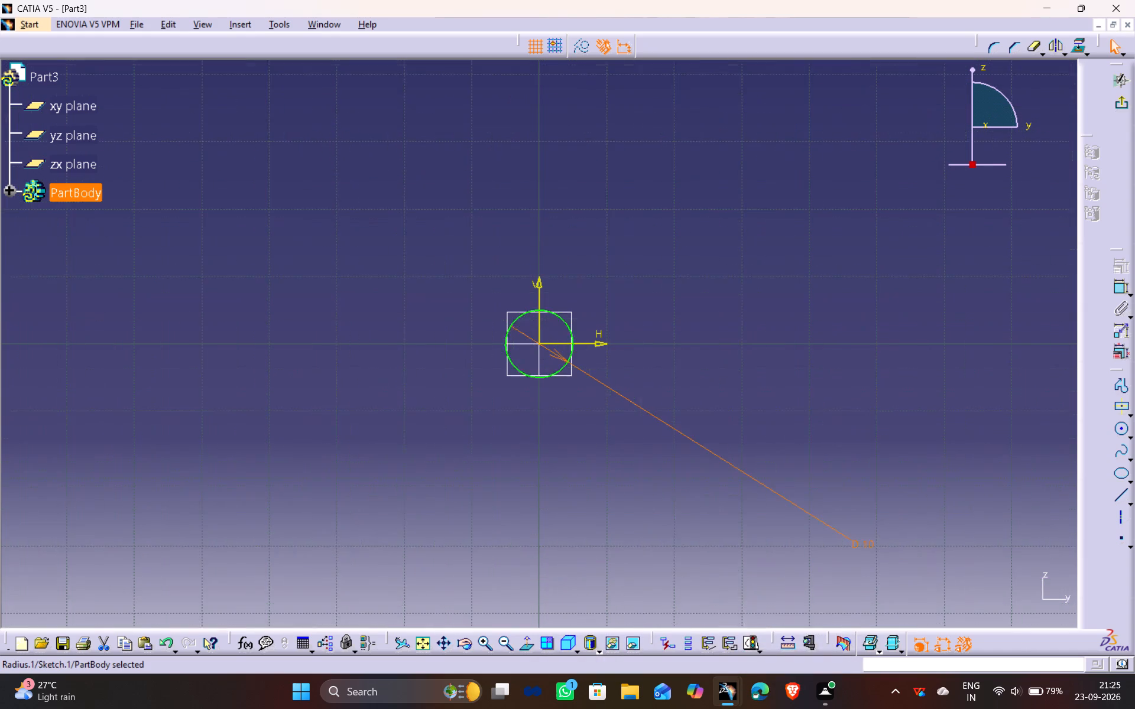
middle_click_drag(565, 376, 563, 360, "ctrl")
left_click(1118, 105)
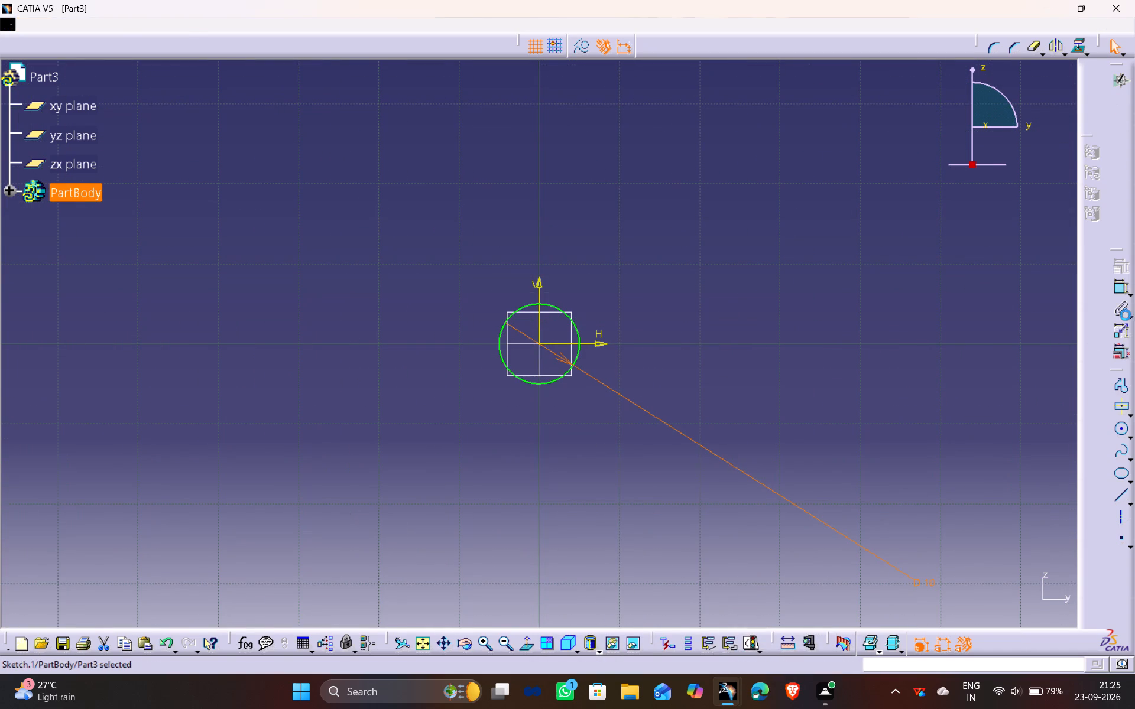
Pad the circle sketch 70 mm in the reversed direction to form the shaft.
left_click(1120, 284)
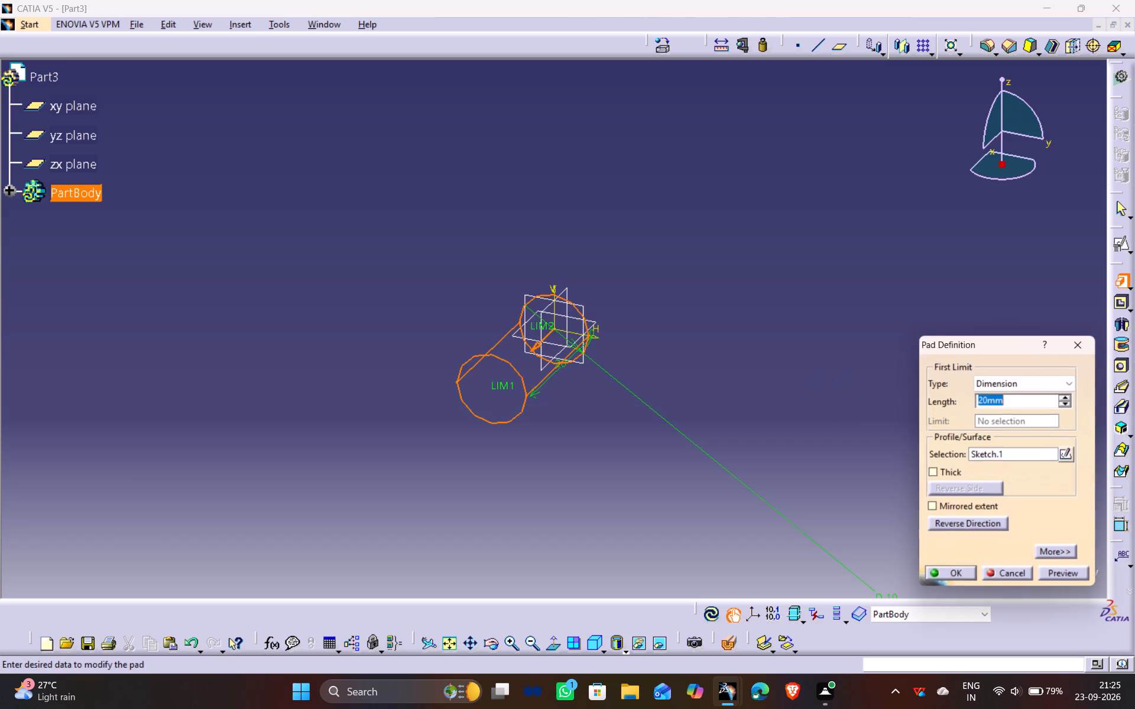
left_click(534, 344)
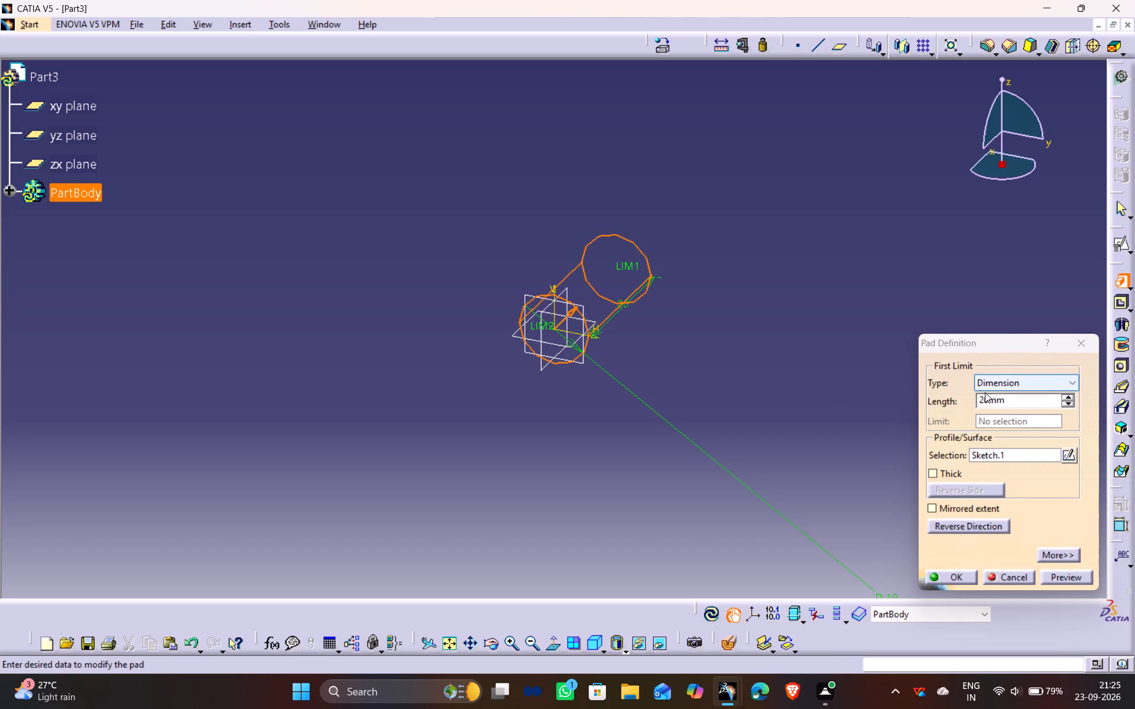
left_click_drag(991, 402, 864, 395)
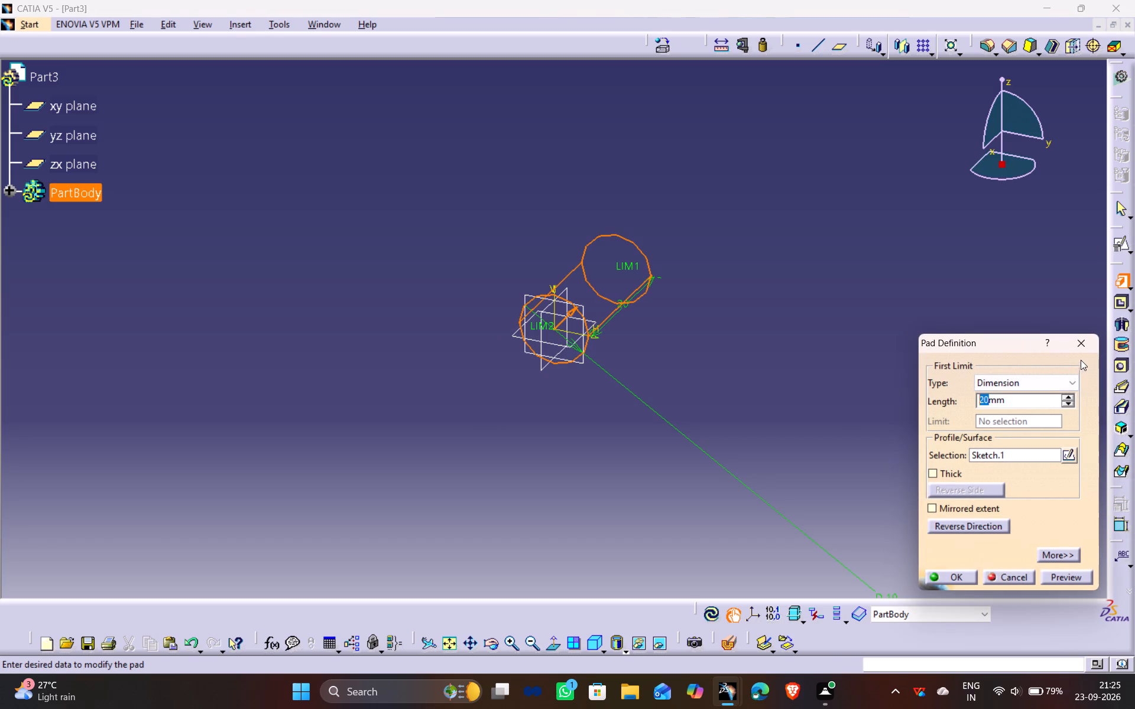
type("70")
left_click(1068, 575)
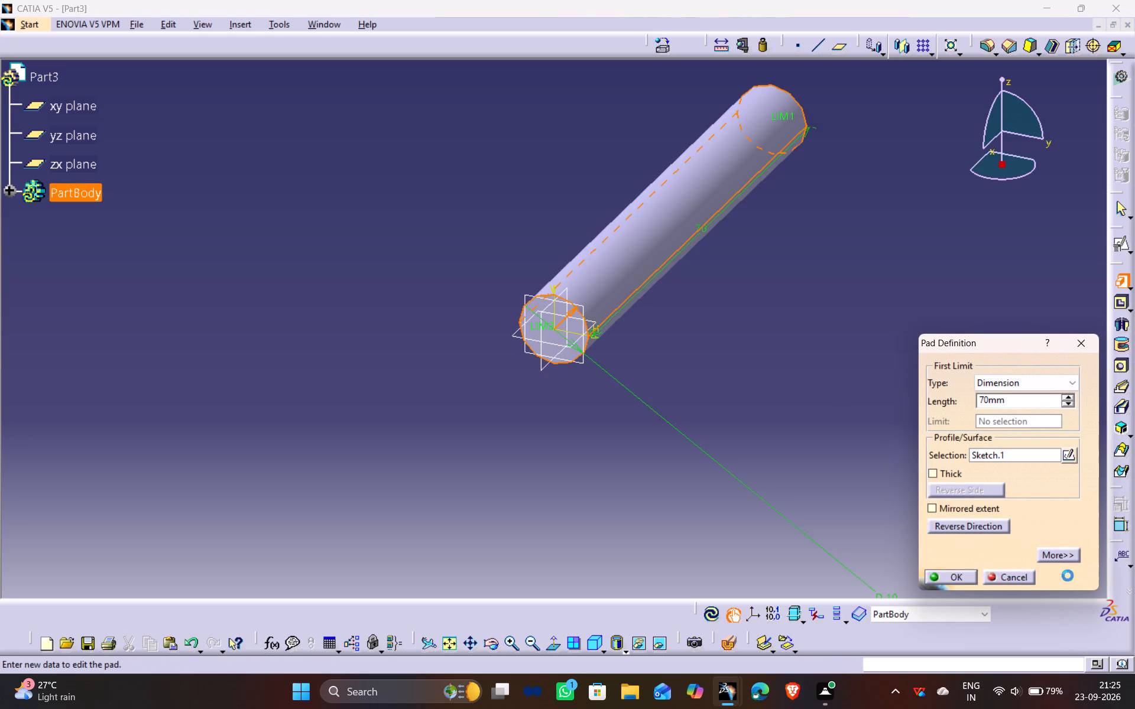
left_click(949, 574)
left_click_drag(845, 446, 837, 444)
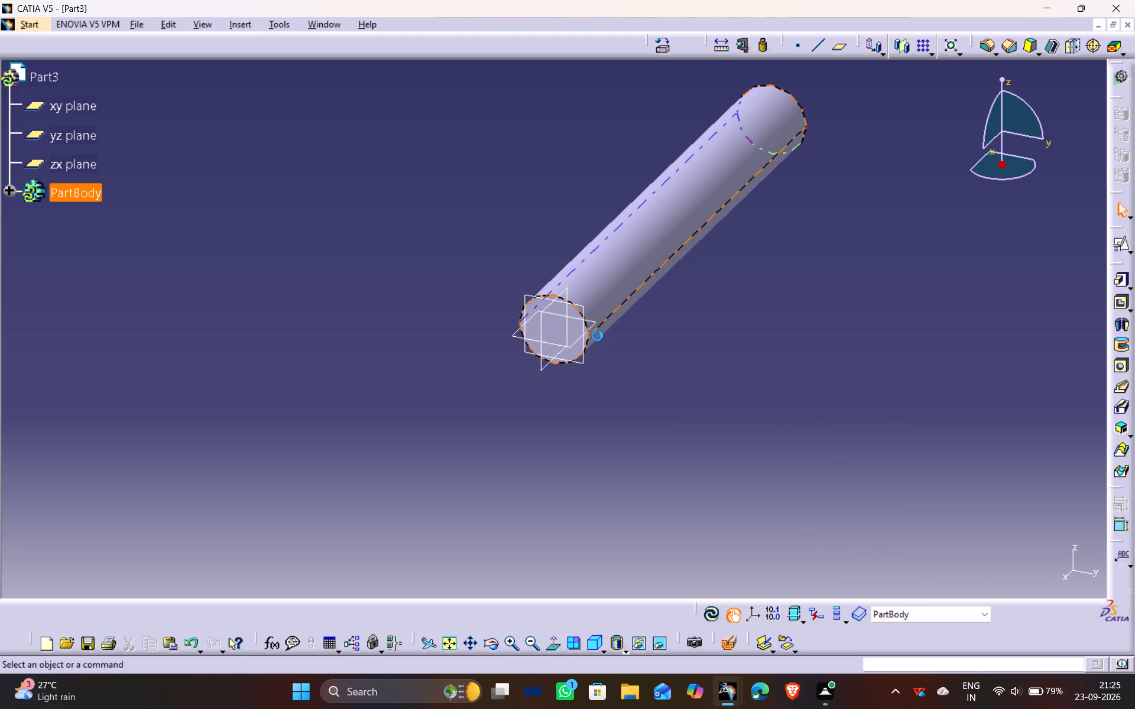
Chamfer both circular end edges of the shaft with a 2 mm length at 45 degrees and update the part.
middle_click_drag(575, 460, 557, 367)
middle_click_drag(586, 456, 588, 317, "ctrl")
left_click(650, 251)
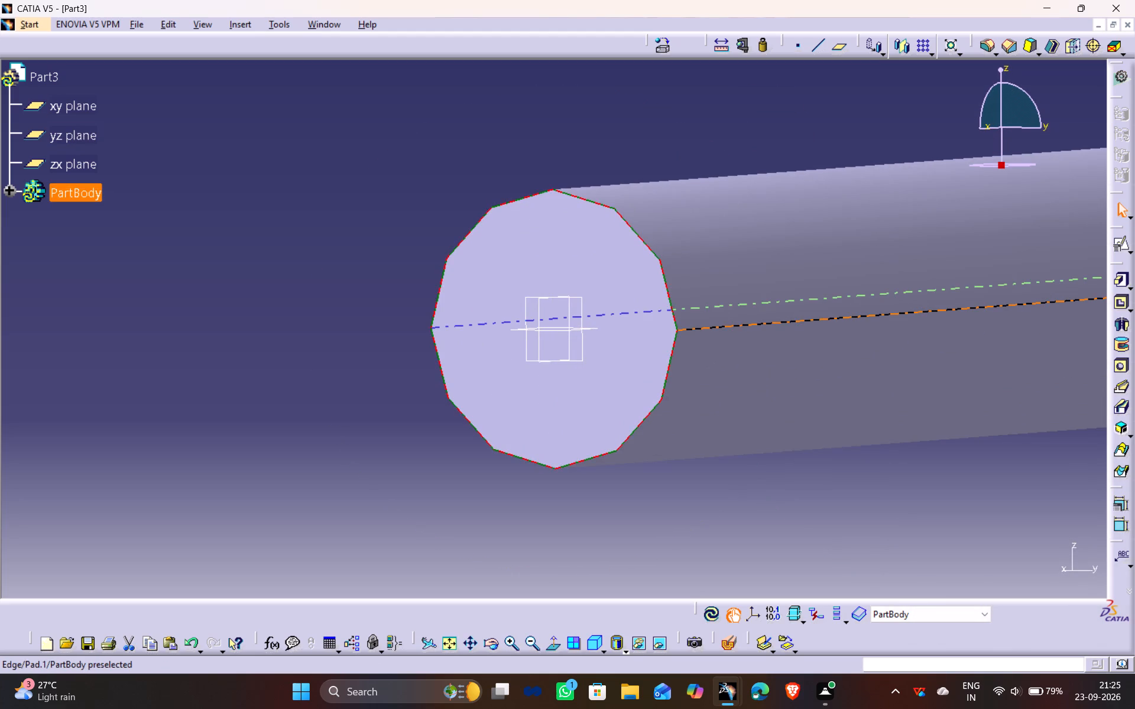
middle_click_drag(803, 245, 448, 323, "ctrl")
middle_click_drag(962, 189, 468, 372, "ctrl")
left_click_drag(962, 189, 468, 372)
middle_click_drag(638, 162, 640, 256, "ctrl")
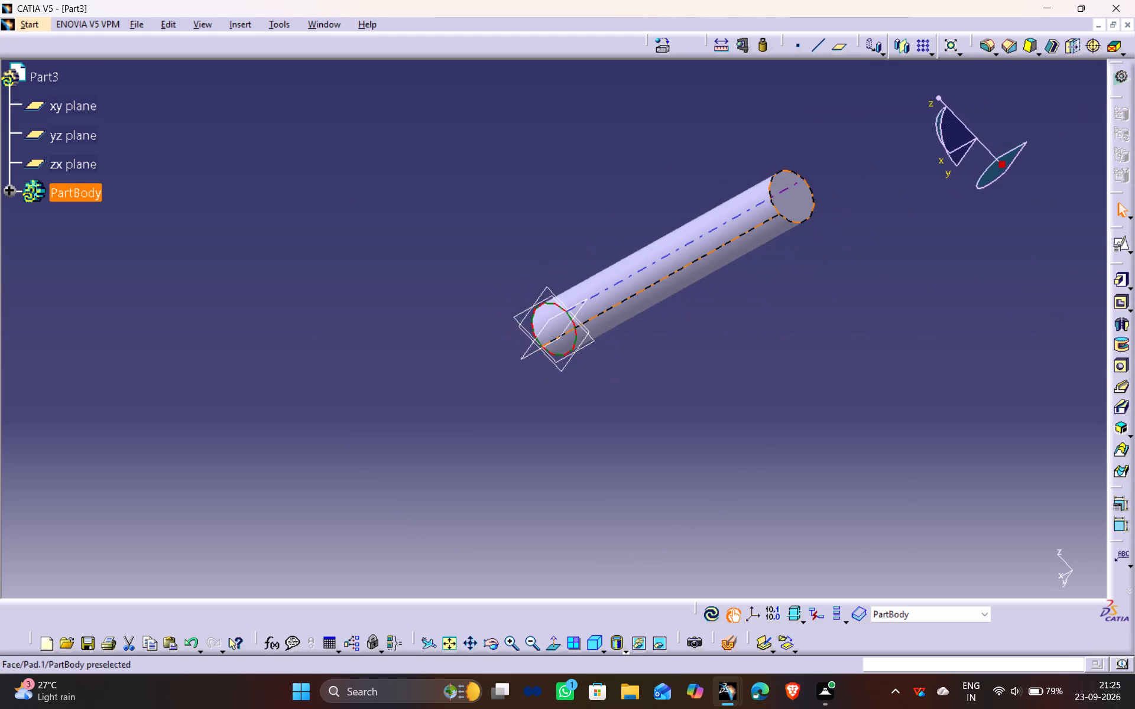
middle_click_drag(737, 244, 601, 350)
left_click(662, 329, "ctrl")
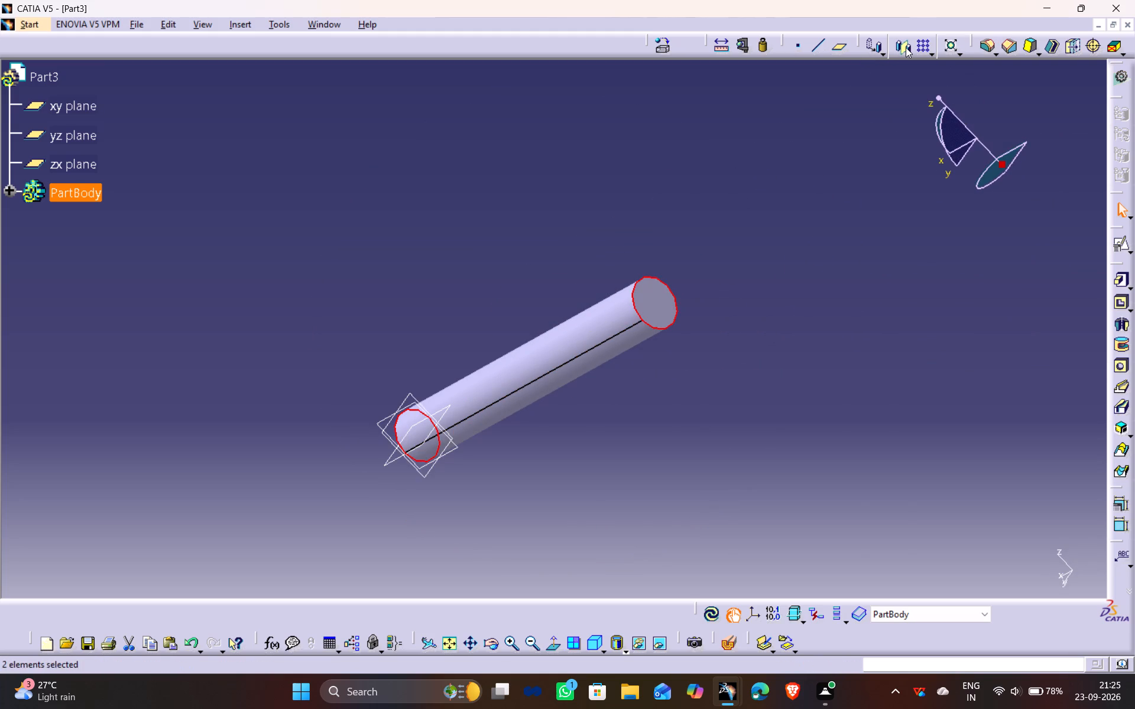
left_click(1010, 50)
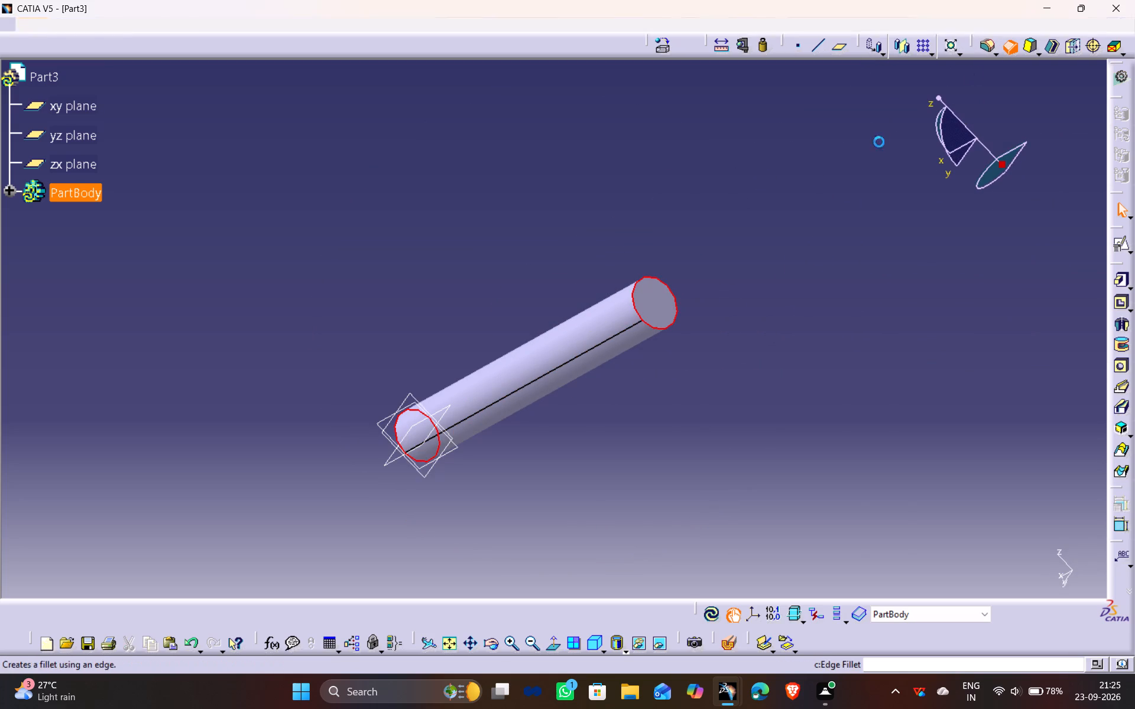
left_click_drag(961, 474, 932, 477)
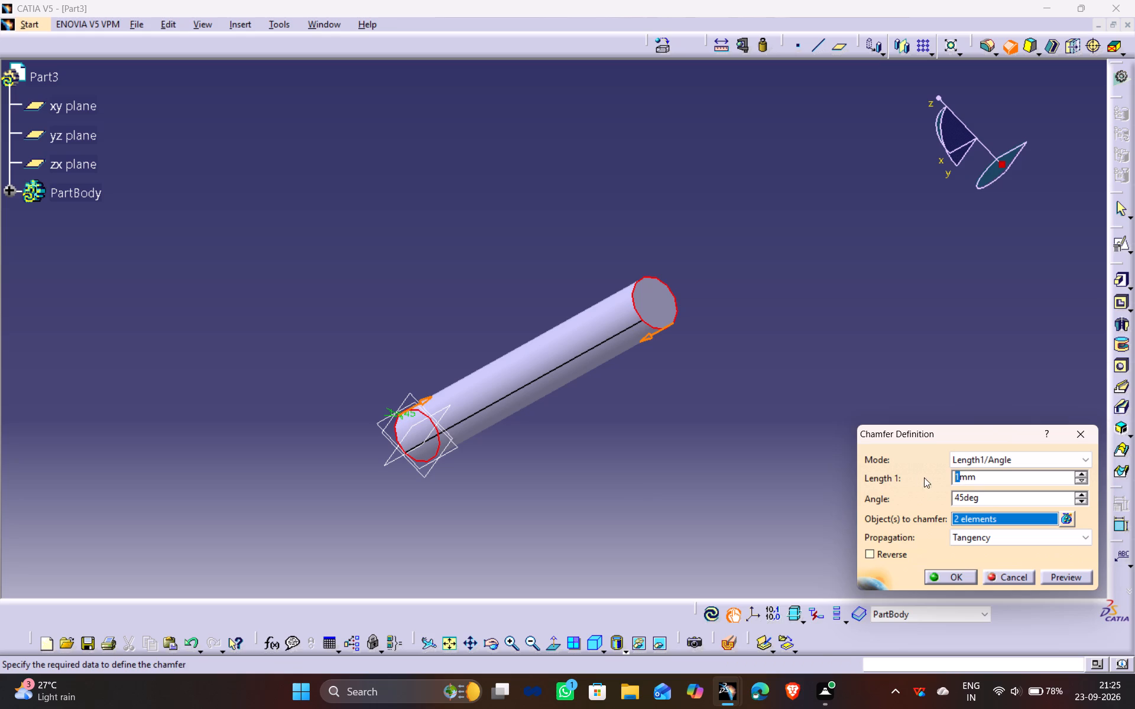
key("2")
middle_click_drag(572, 536, 595, 451)
left_click_drag(572, 536, 594, 451)
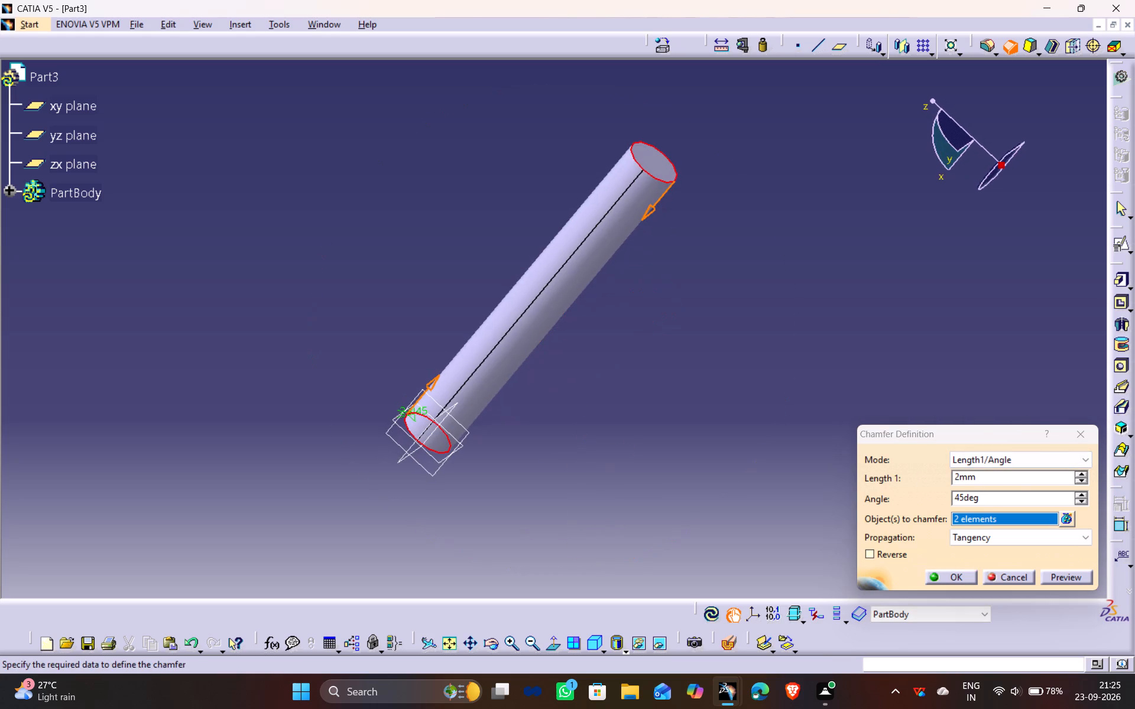
middle_click_drag(743, 264, 788, 485)
left_click_drag(743, 264, 795, 480)
scroll(310, 418, "down", 1)
middle_click_drag(310, 418, 350, 411)
left_click_drag(310, 418, 350, 411)
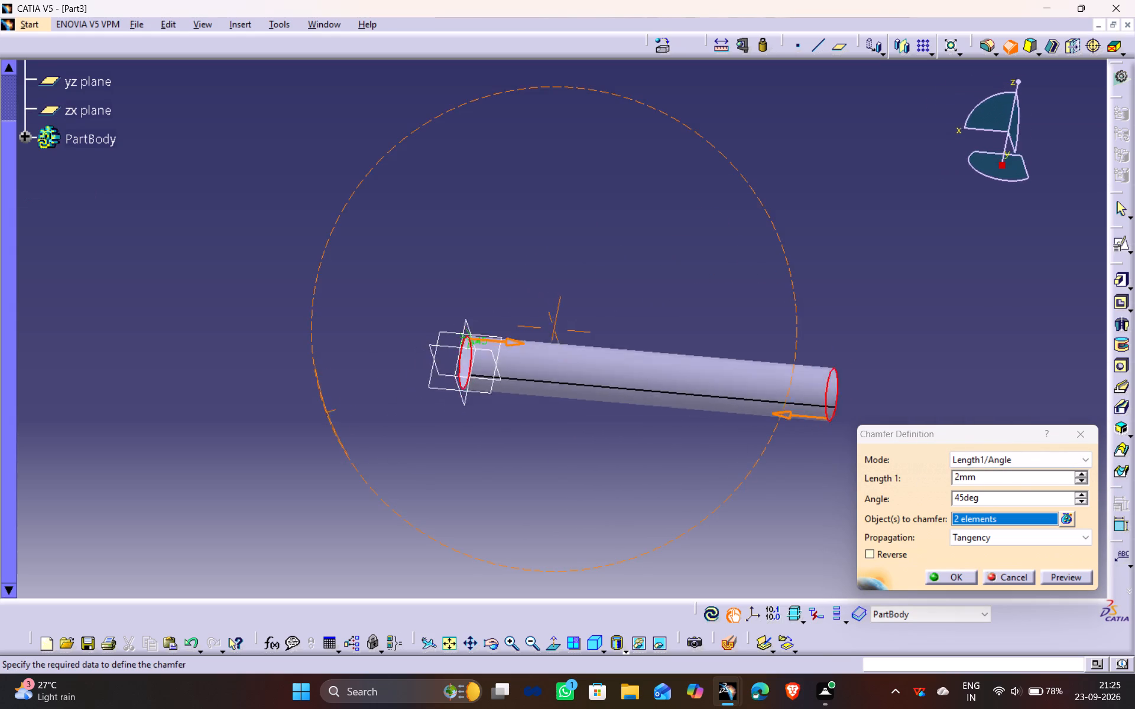
left_click_drag(350, 411, 375, 415)
middle_click_drag(350, 411, 377, 415)
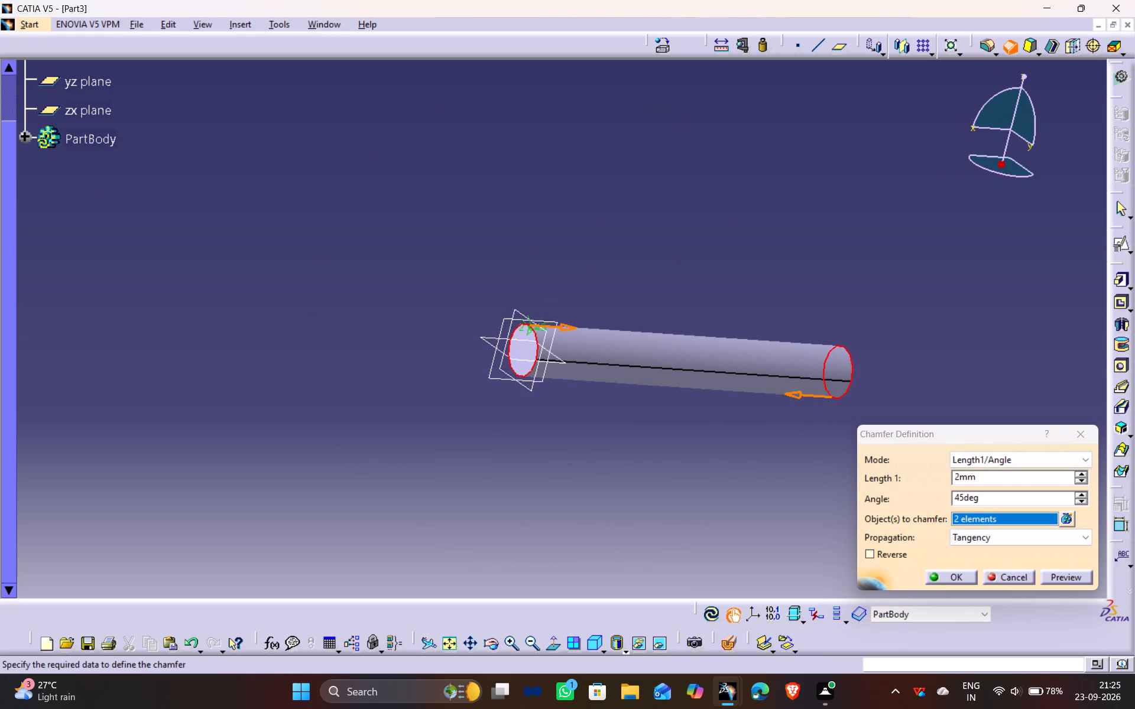
left_click(1065, 580)
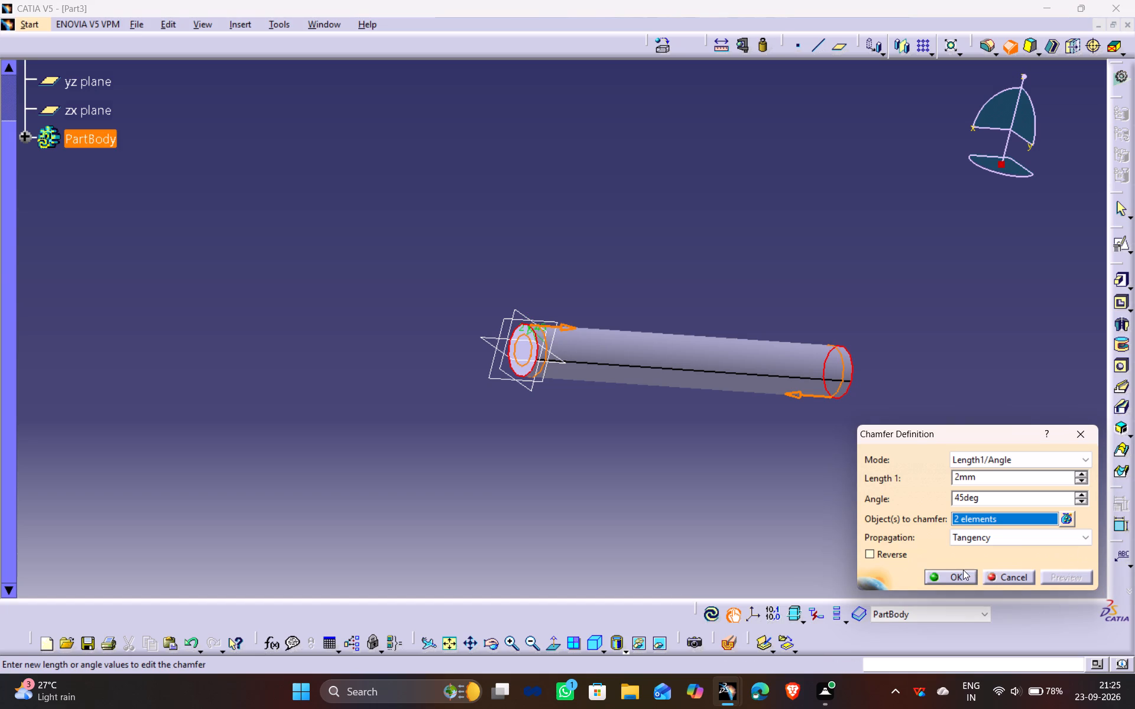
left_click(959, 574)
left_click_drag(750, 539, 624, 518)
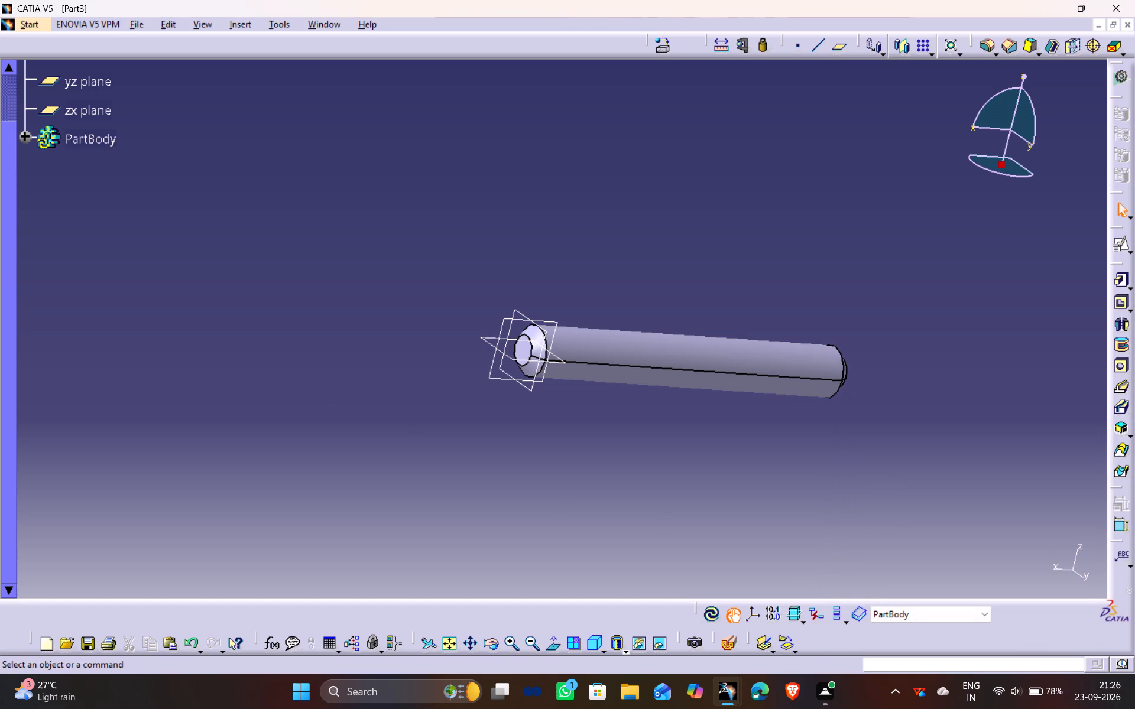
middle_click_drag(407, 382, 497, 376)
left_click_drag(407, 382, 497, 375)
middle_click_drag(569, 429, 569, 241, "ctrl")
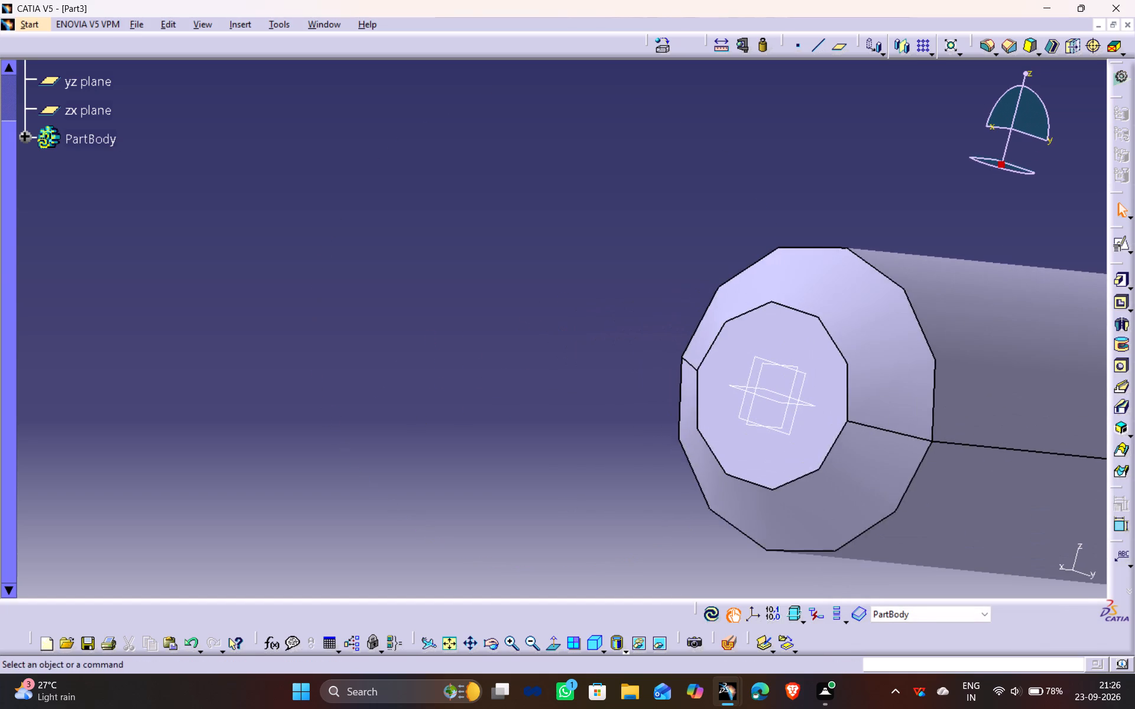
left_click(710, 612)
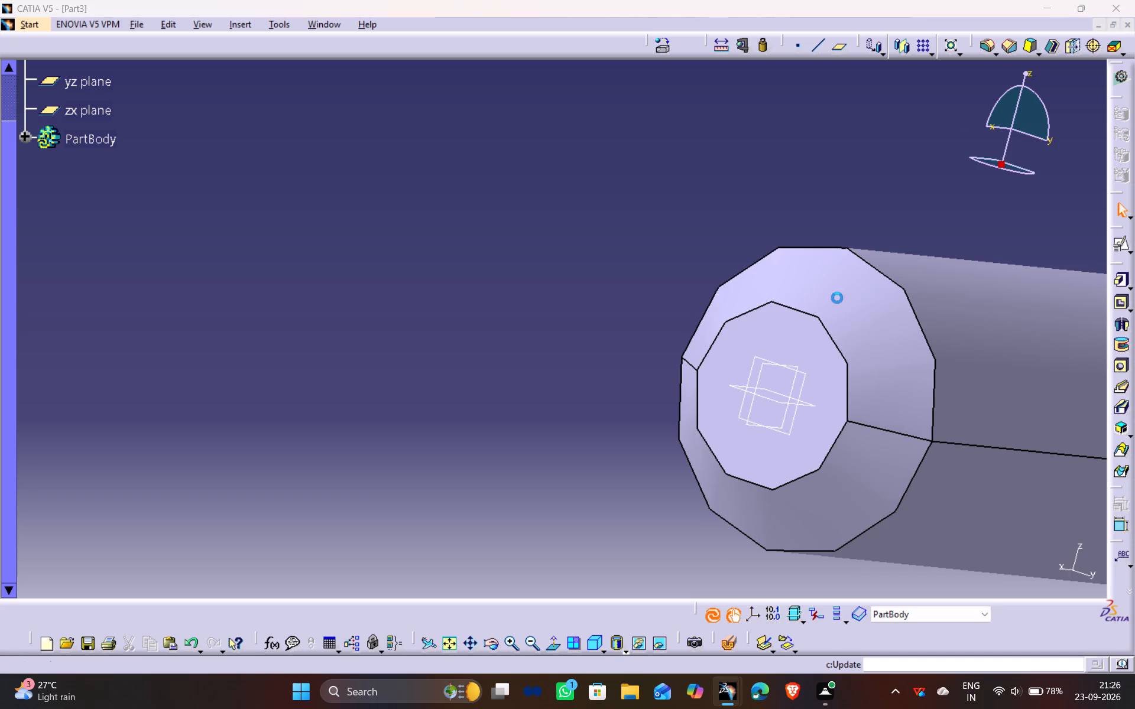
Measure the distance between the shaft's flat end face and its central axis.
left_click(724, 43)
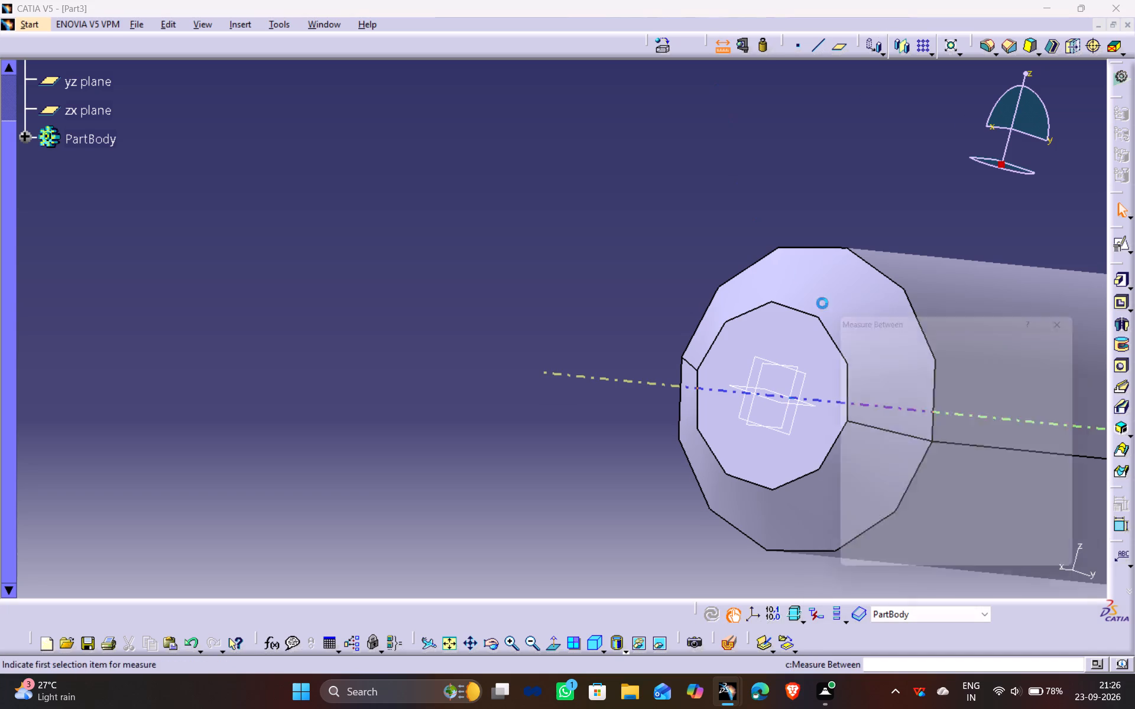
left_click(830, 401)
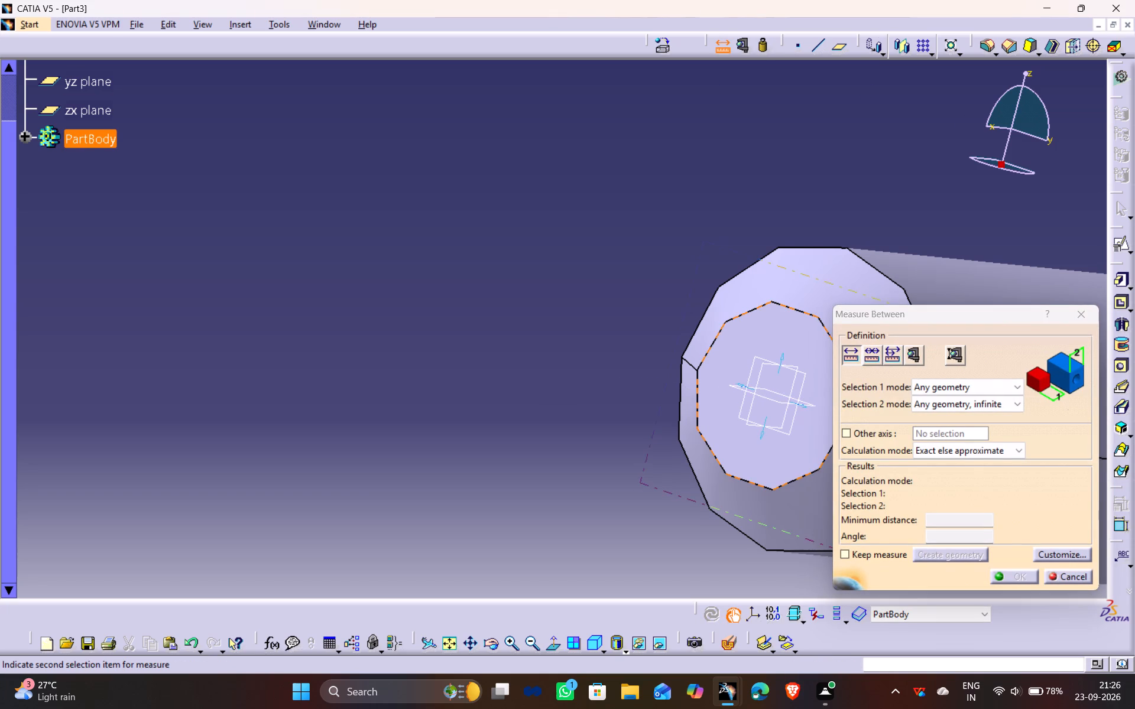
middle_click_drag(792, 353, 414, 330)
left_click(511, 389)
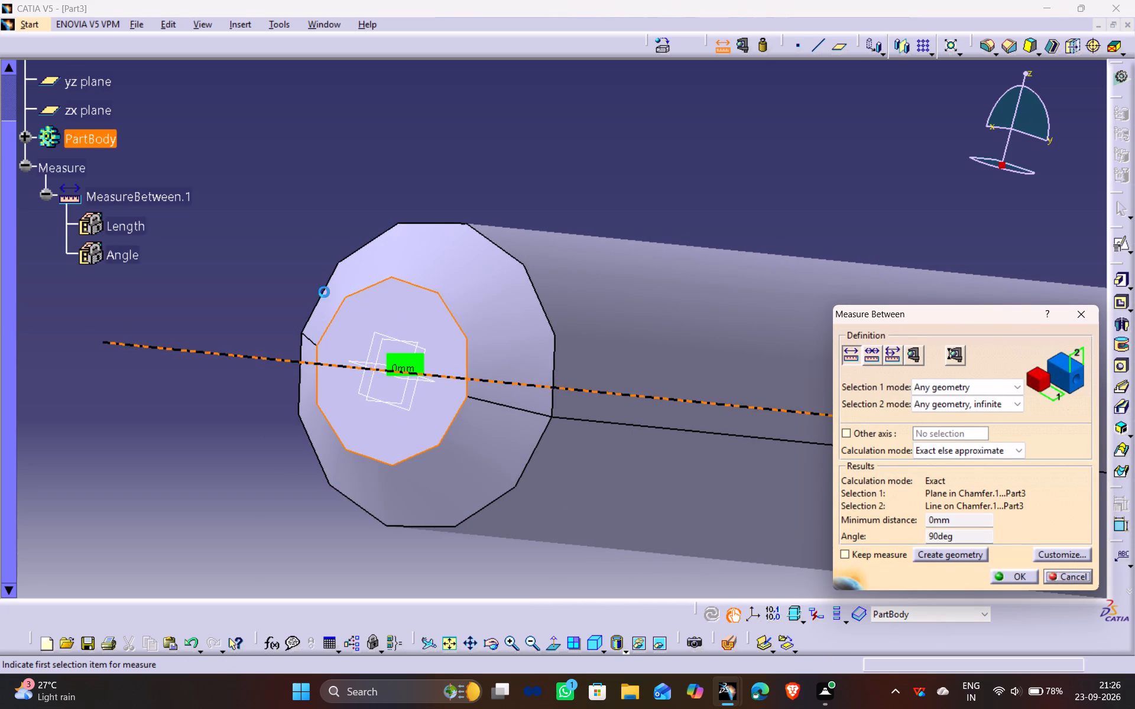
scroll(322, 282, "down", 1)
scroll(276, 253, "down", 1)
middle_click_drag(276, 253, 474, 264)
left_click_drag(276, 253, 474, 264)
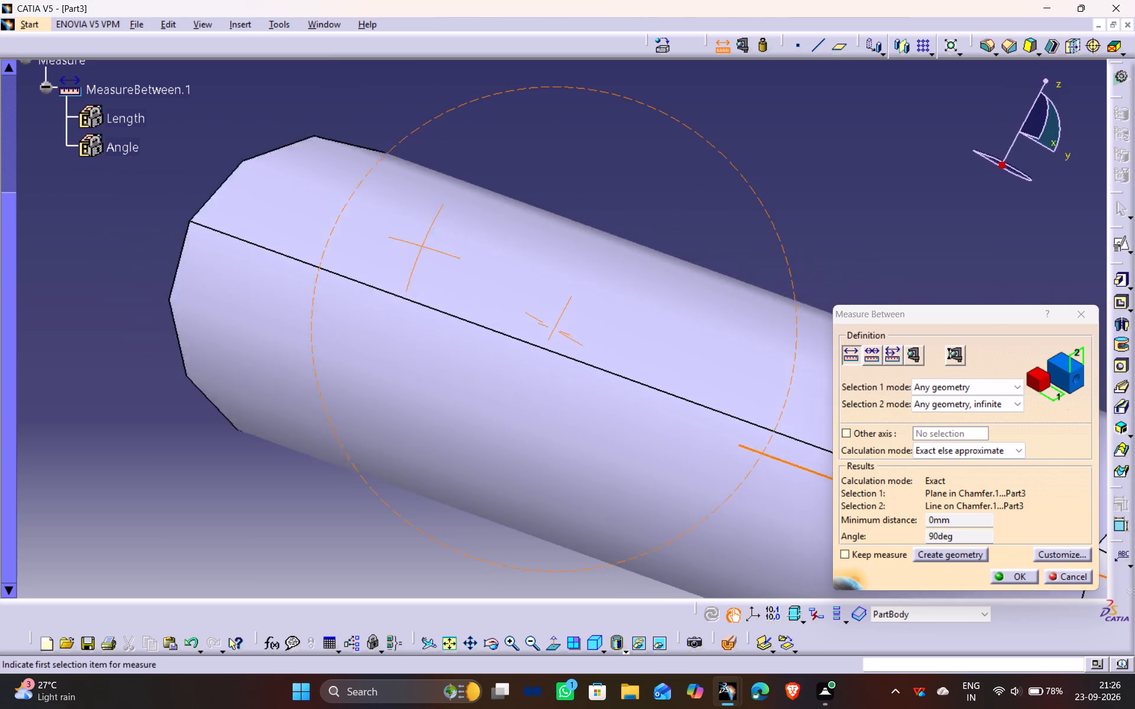
left_click_drag(474, 264, 404, 240)
middle_click_drag(474, 264, 404, 240)
middle_click_drag(515, 203, 524, 262, "ctrl")
middle_click_drag(659, 307, 605, 304)
left_click_drag(659, 306, 605, 304)
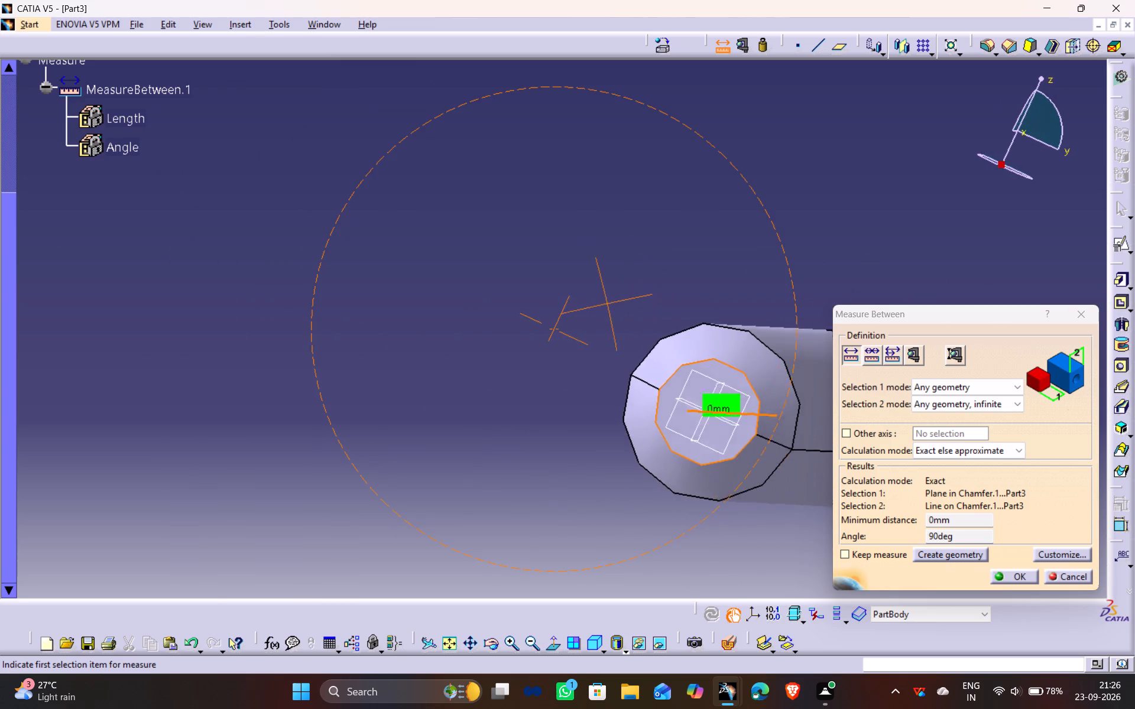
left_click_drag(605, 304, 625, 307)
middle_click_drag(605, 304, 626, 307)
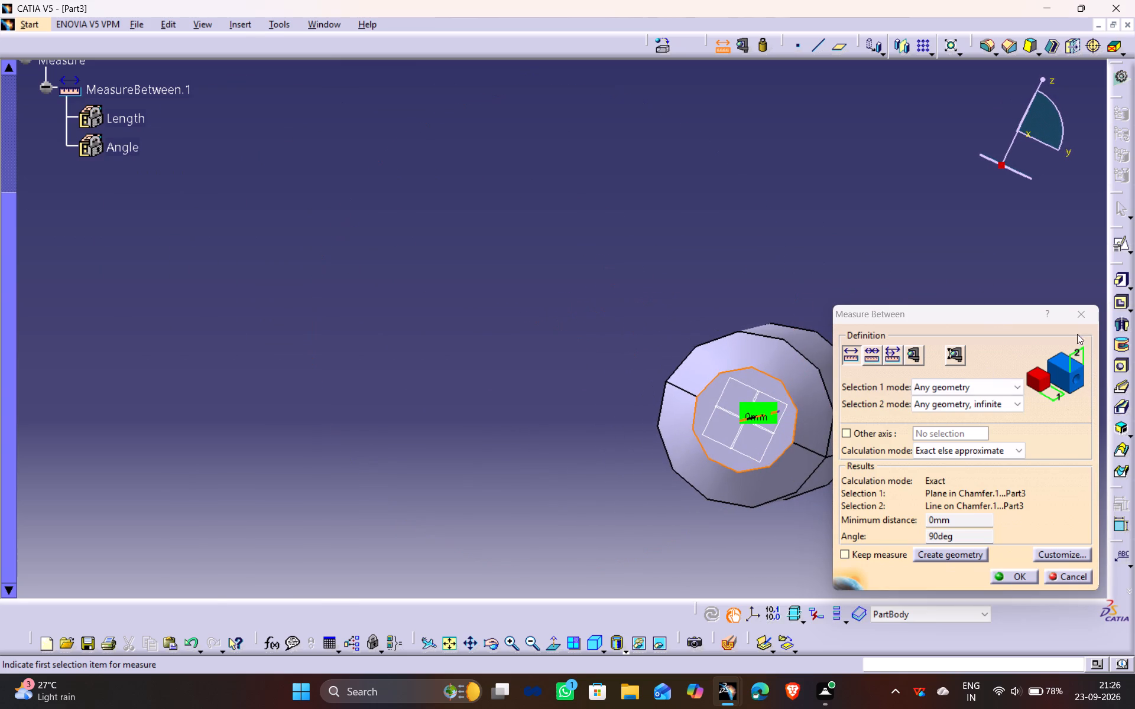
left_click(1078, 315)
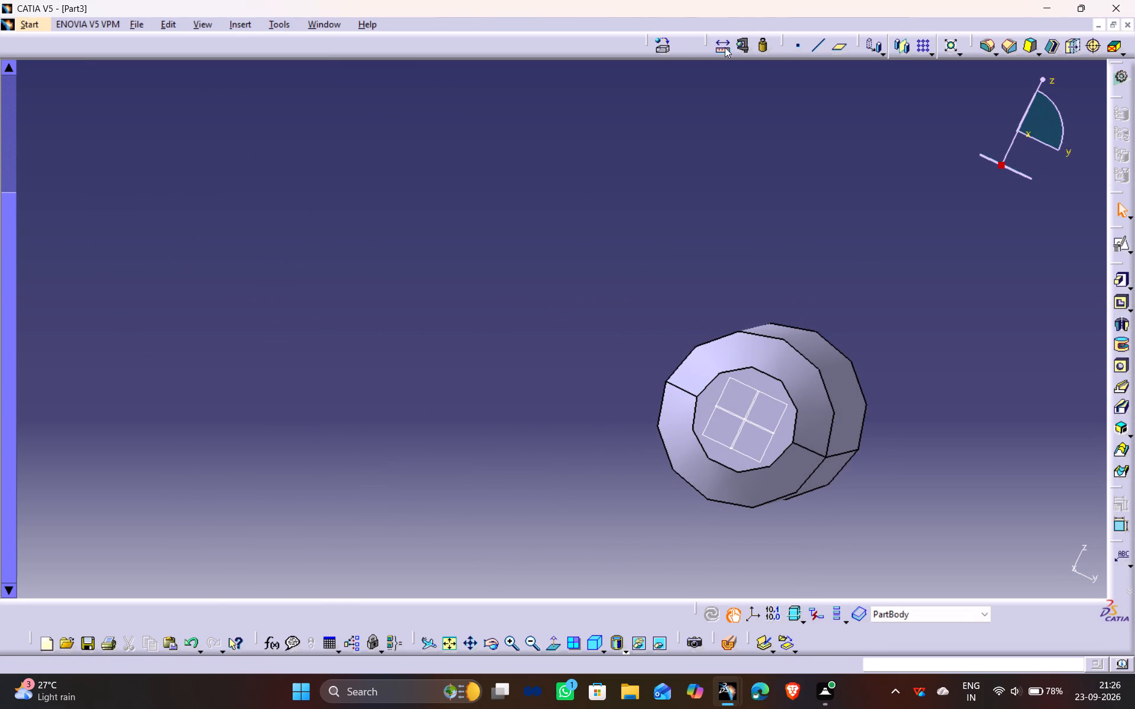
Measure the distance between the inner circular edge of the end chamfer and the shaft's central axis.
left_click(725, 47)
left_click(771, 377)
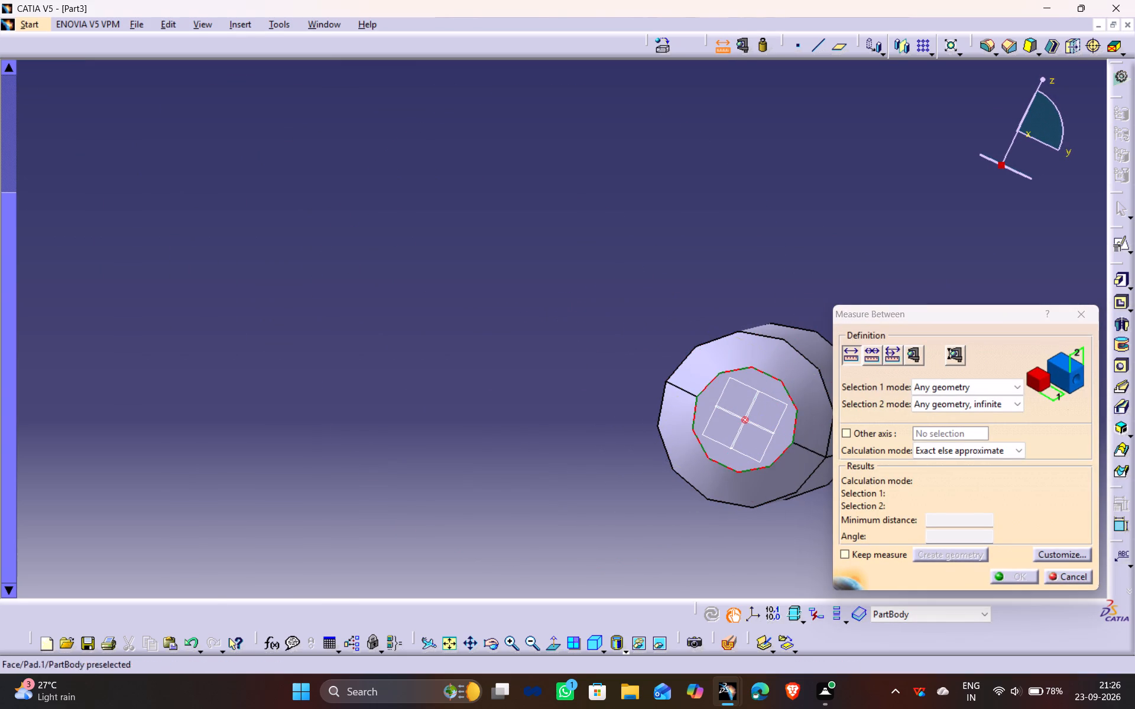
middle_click_drag(792, 356, 749, 360)
left_click_drag(792, 356, 752, 362)
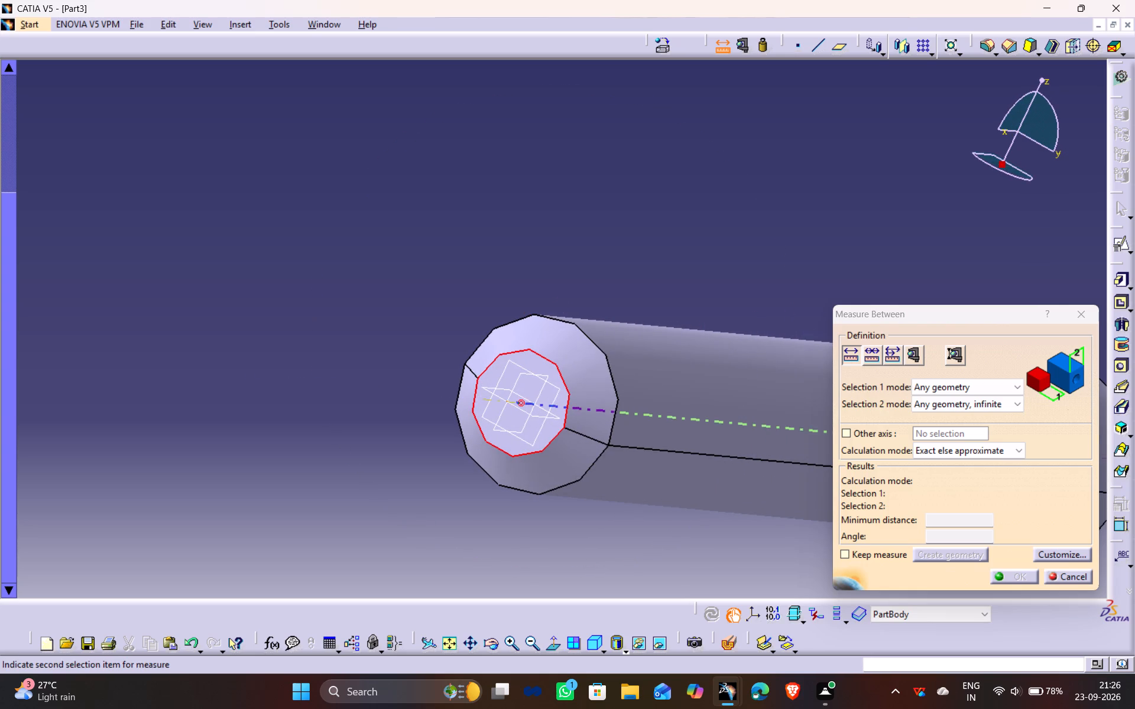
left_click(695, 415)
middle_click_drag(372, 265, 409, 261)
scroll(372, 265, "down", 1)
left_click_drag(372, 265, 409, 261)
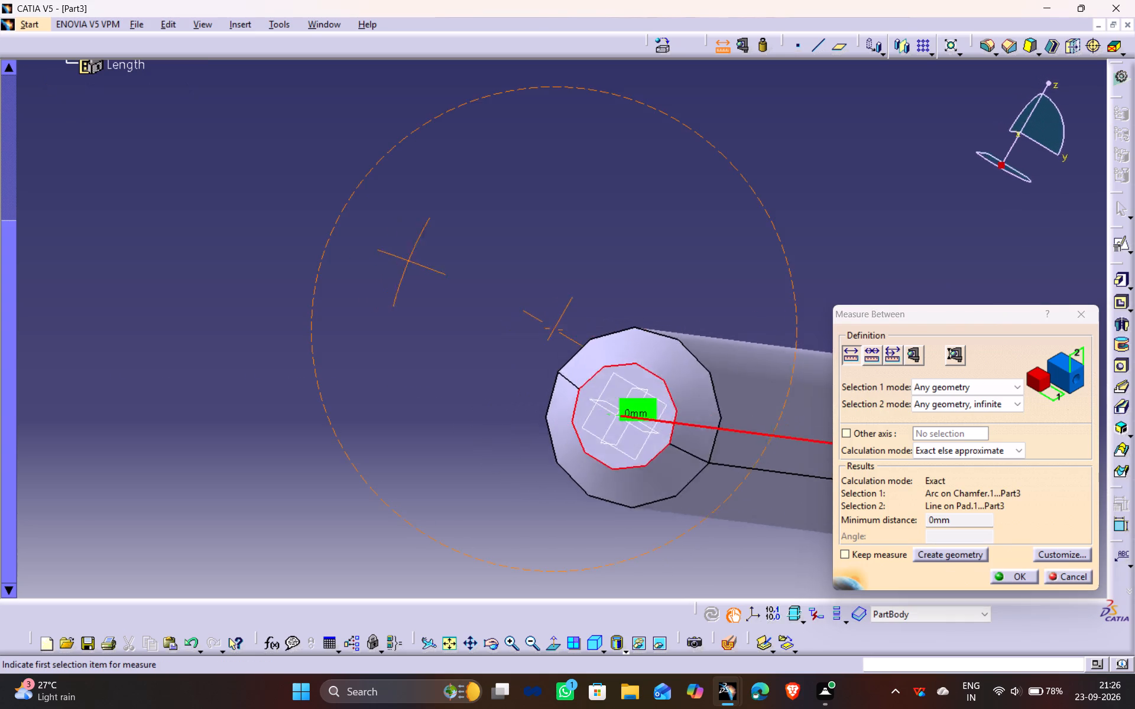
left_click_drag(409, 261, 455, 259)
middle_click_drag(409, 261, 456, 259)
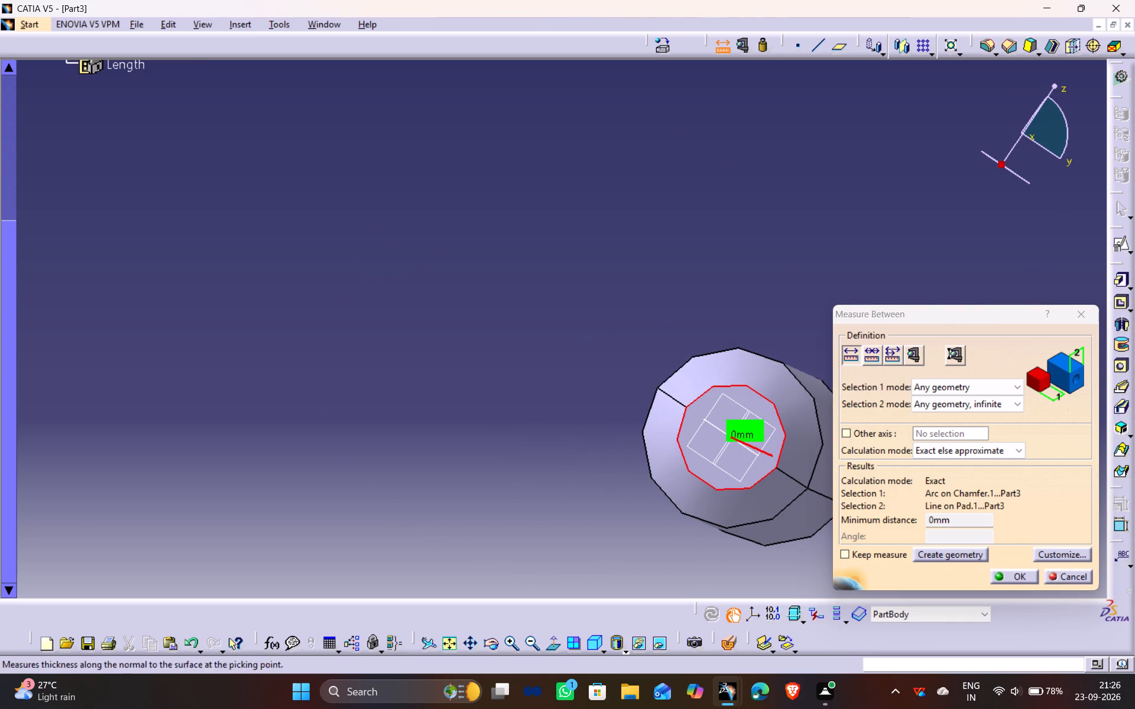
left_click(1078, 308)
left_click(772, 244)
middle_click_drag(870, 326, 870, 325)
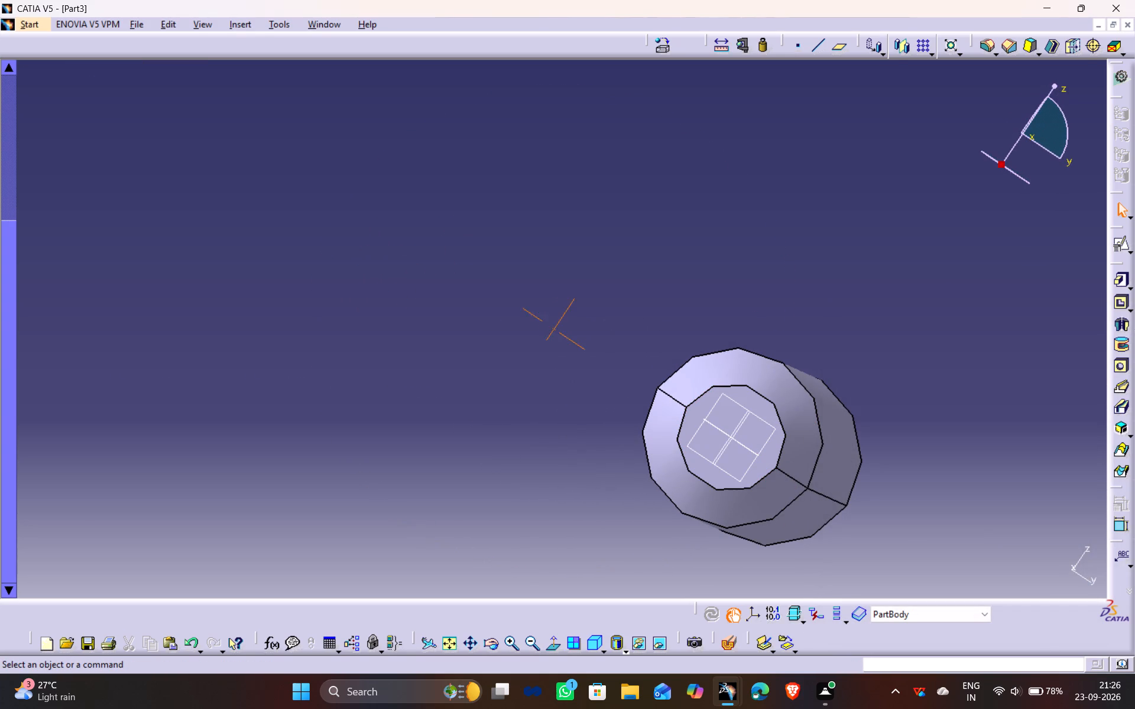
middle_click_drag(870, 325, 544, 271)
left_click_drag(864, 325, 551, 274)
middle_click_drag(521, 135, 522, 181, "ctrl")
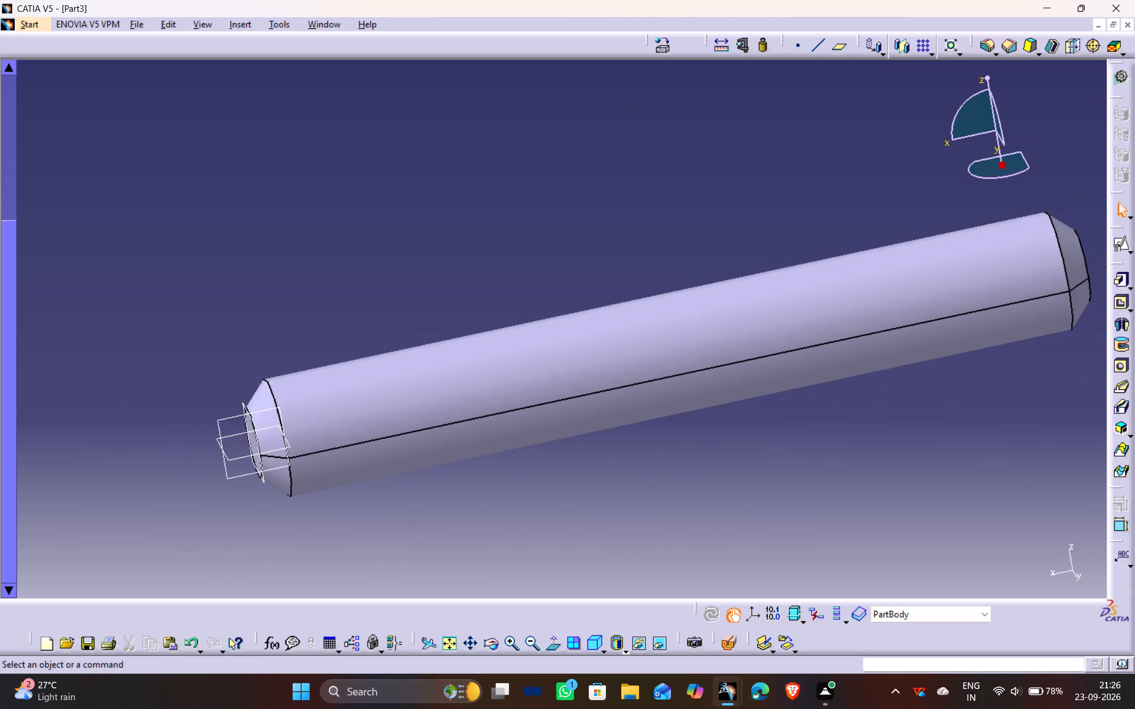
middle_click_drag(209, 344, 413, 309)
left_click_drag(209, 344, 413, 309)
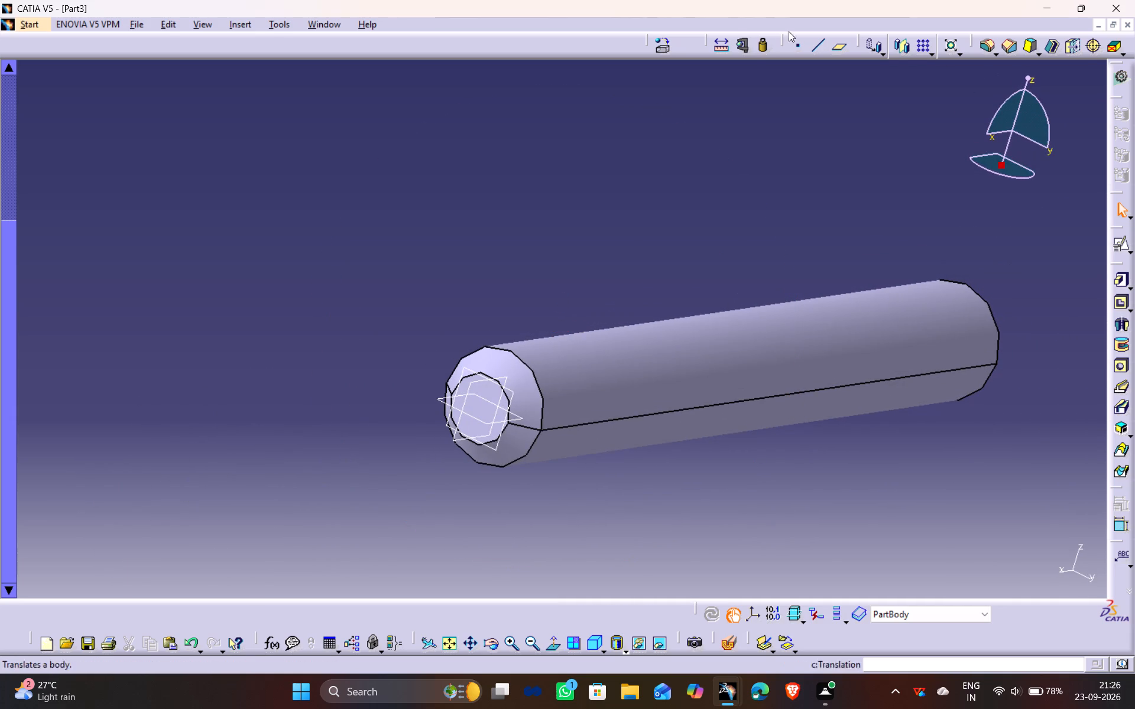
Measure the distance from the shaft's central axis to the outer circular edge of the end chamfer.
left_click(719, 44)
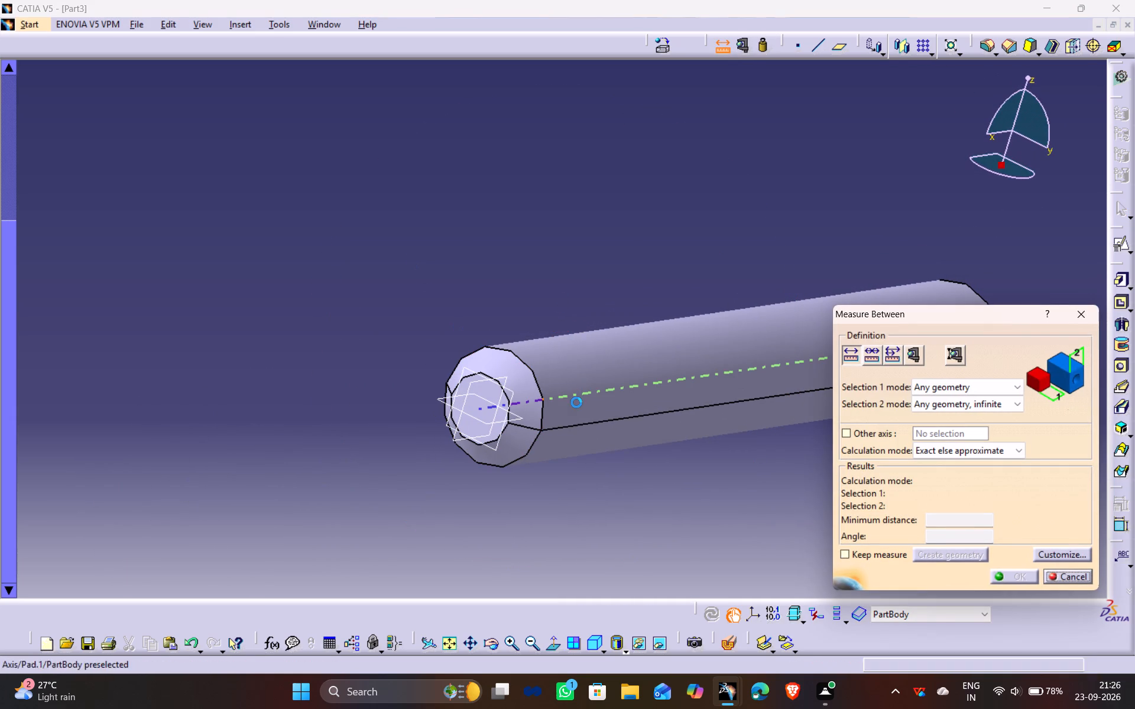
left_click(576, 403)
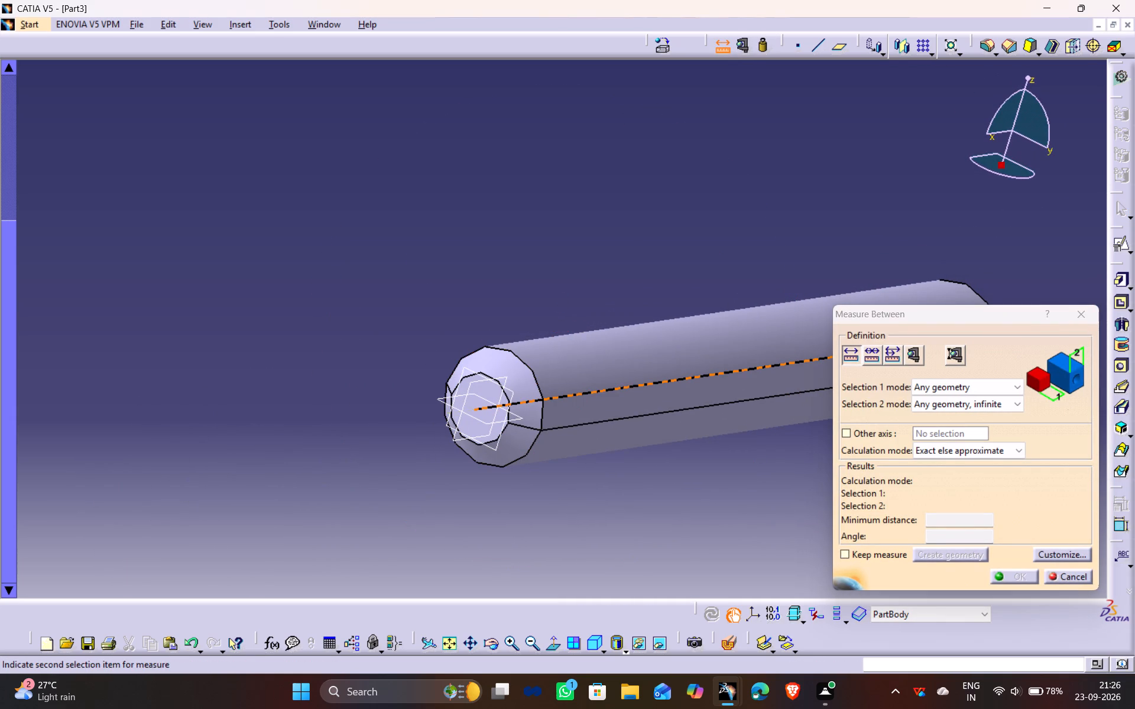
left_click(527, 366)
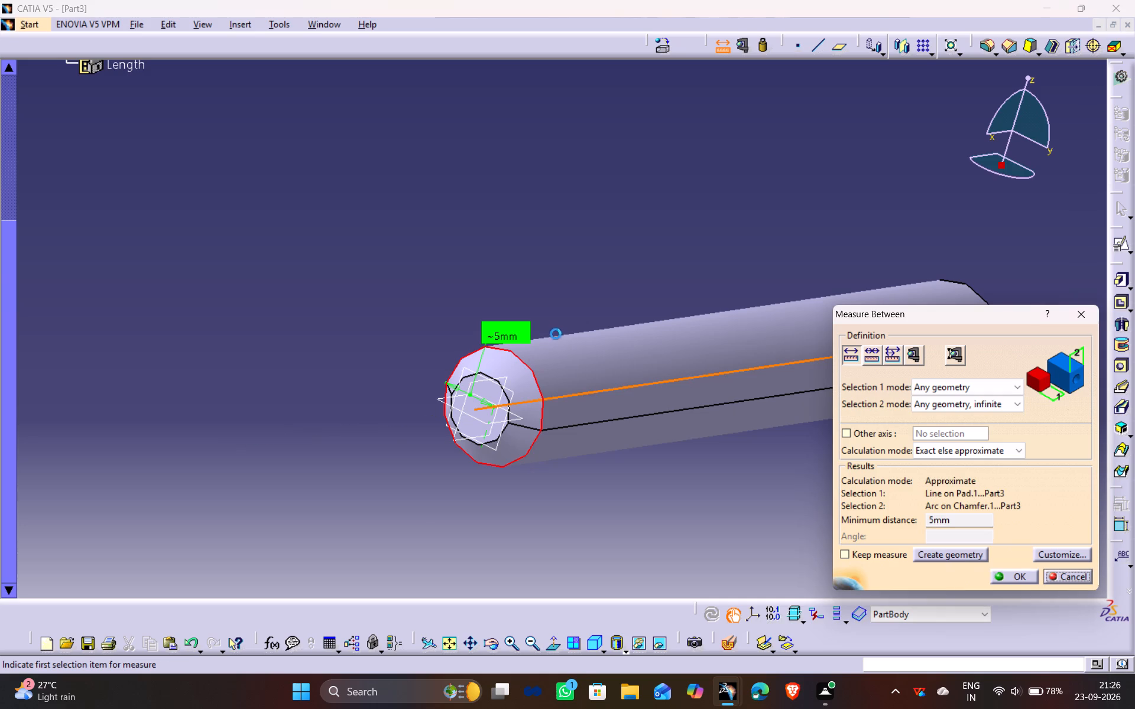
middle_click_drag(488, 284, 701, 251)
left_click_drag(488, 284, 702, 248)
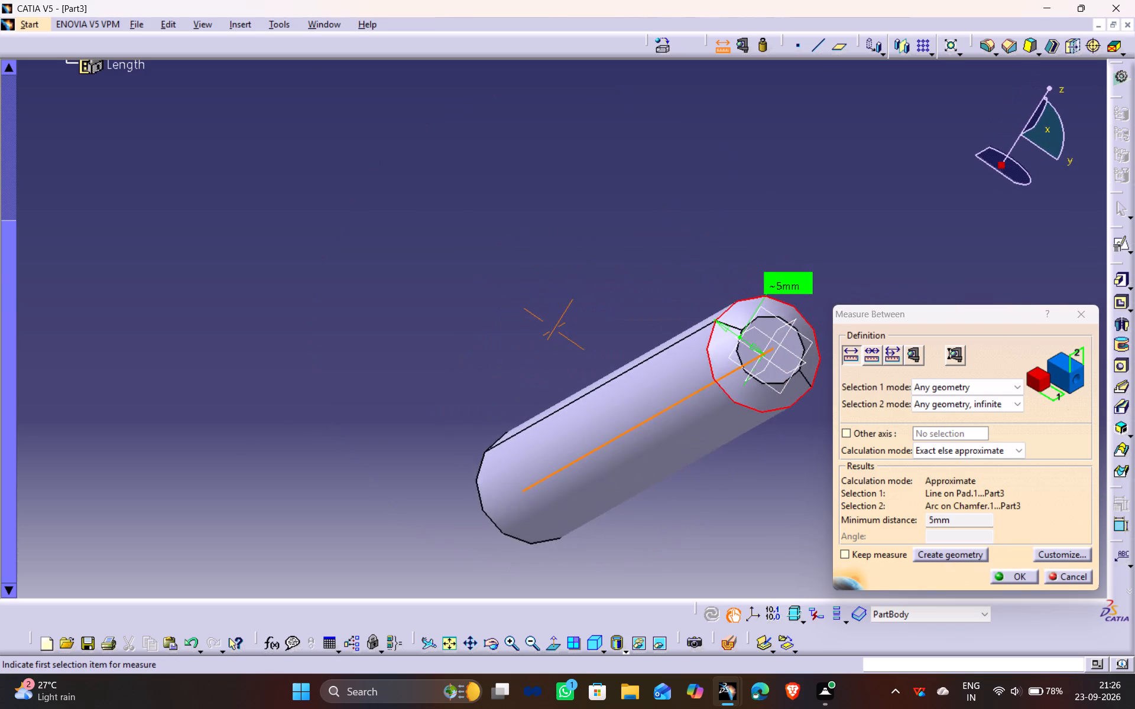
middle_click_drag(701, 251, 694, 254)
left_click(696, 253)
left_click(1094, 313)
left_click_drag(773, 210, 767, 210)
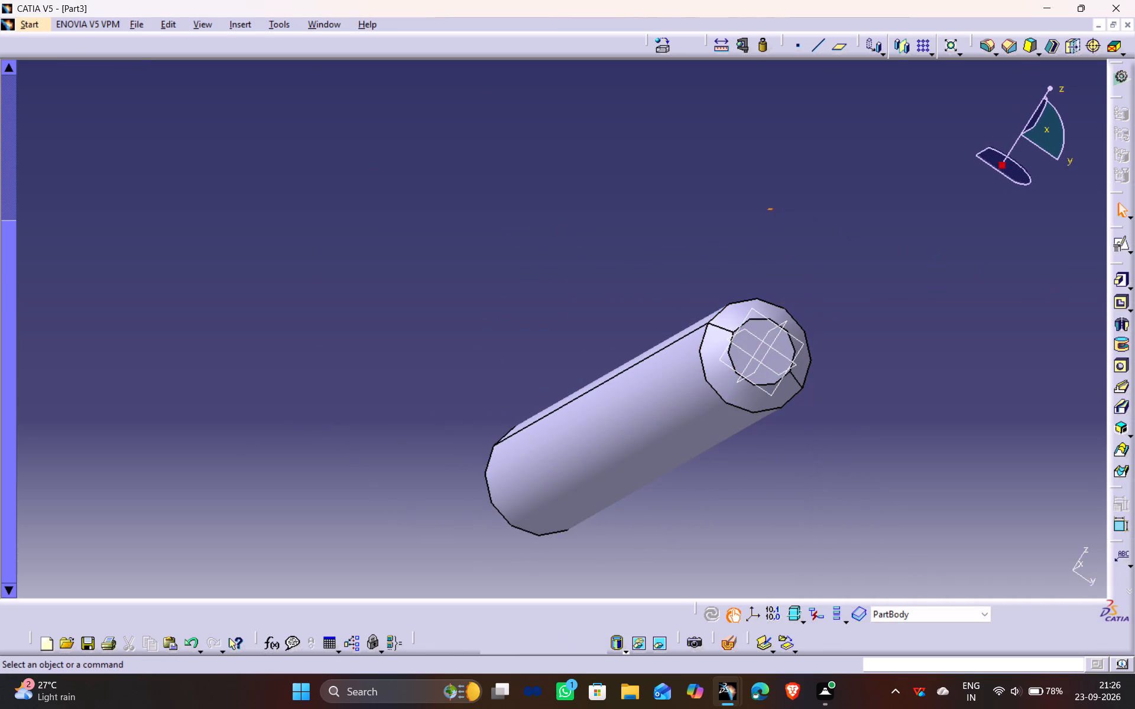
left_click_drag(767, 210, 715, 215)
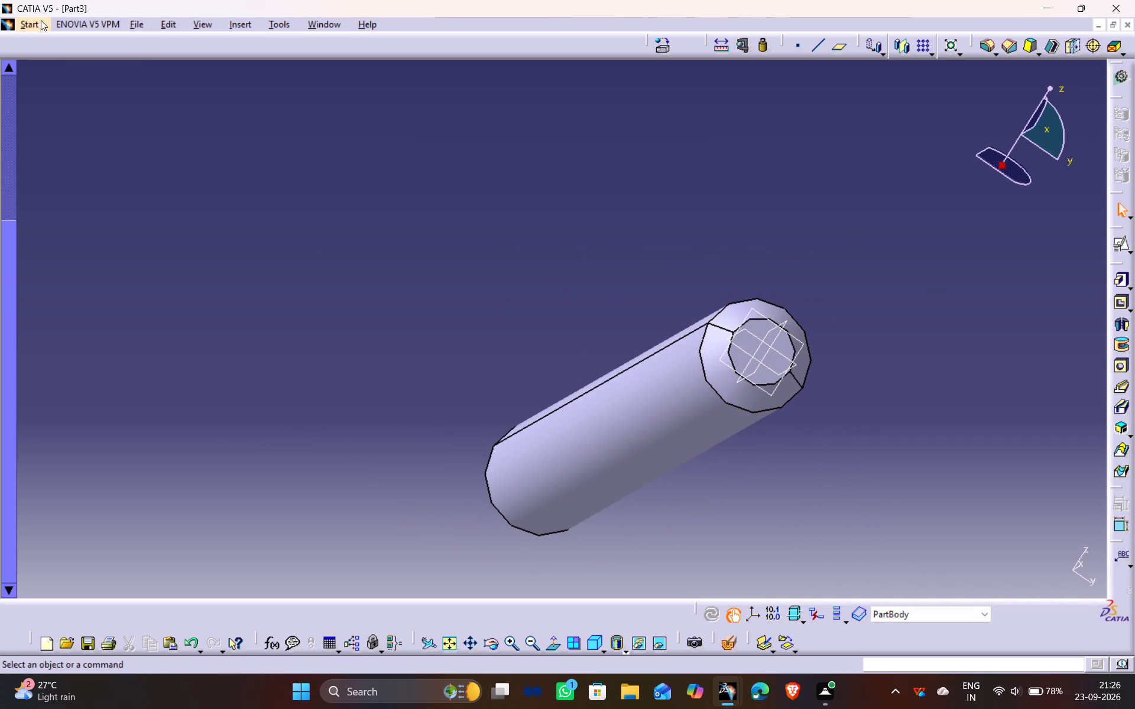
Save the shaft part under the file name A14-P3.
key("ctrl+s")
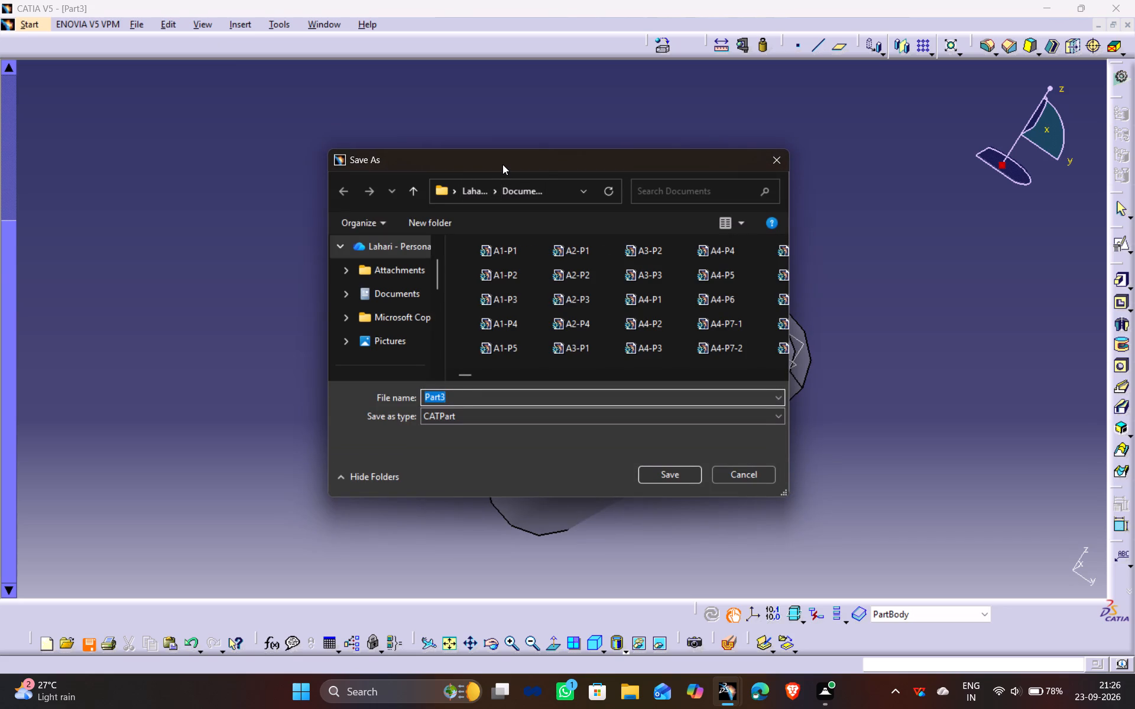
key("BackSpace")
type("A1")
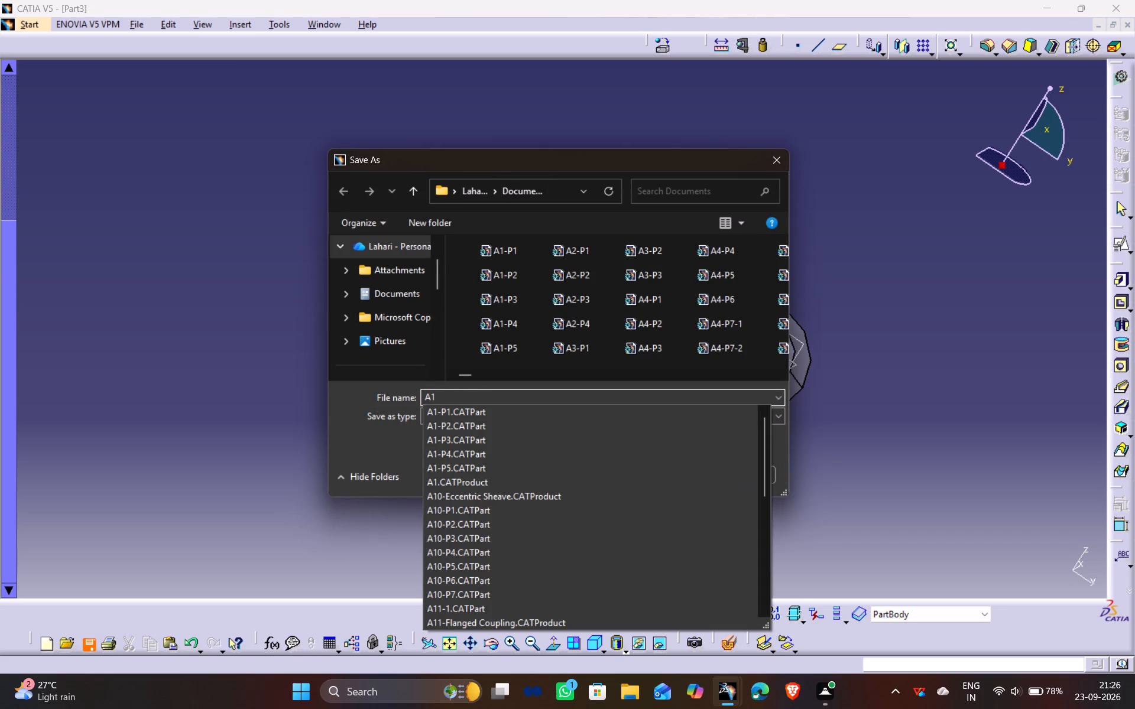
key("4")
key("0")
key("BackSpace")
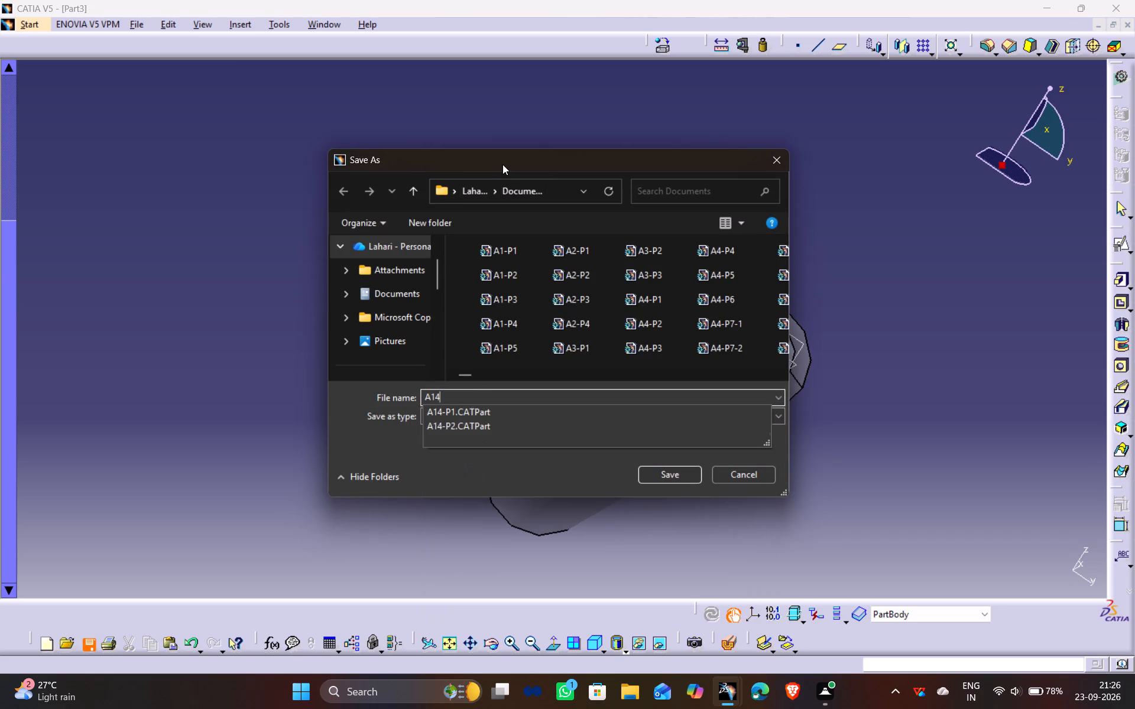
key("minus")
type("P3")
key("Return")
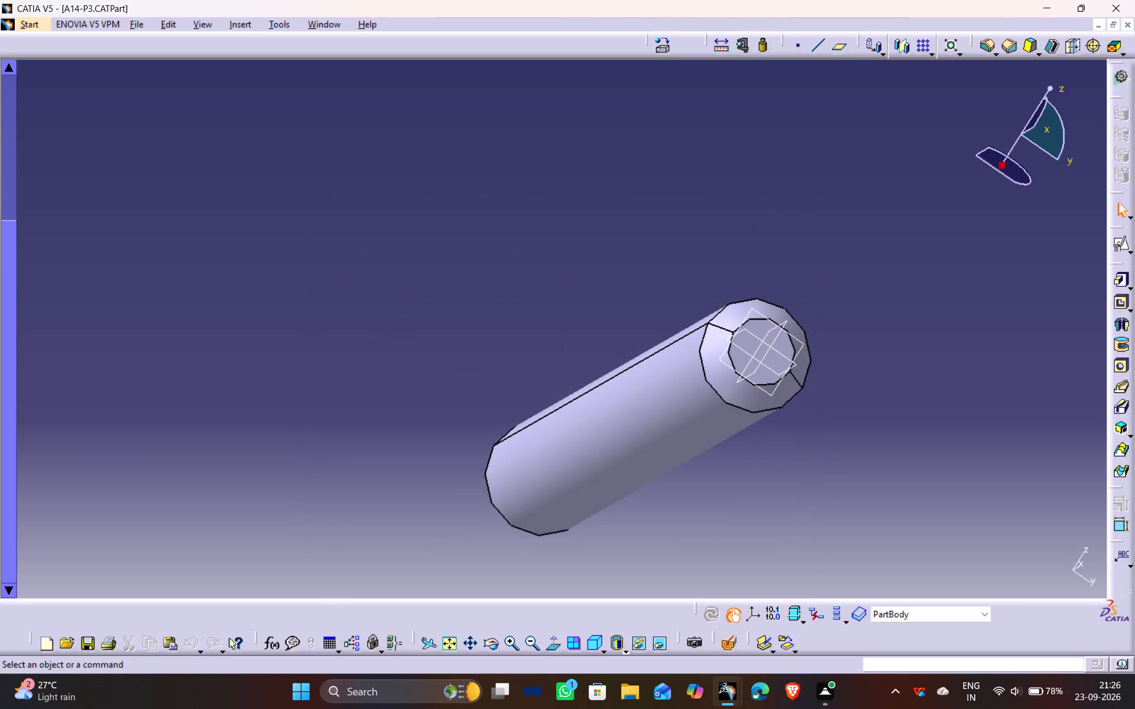
Close all the open part documents.
left_click(1126, 25)
left_click(1126, 25)
left_click(1126, 25)
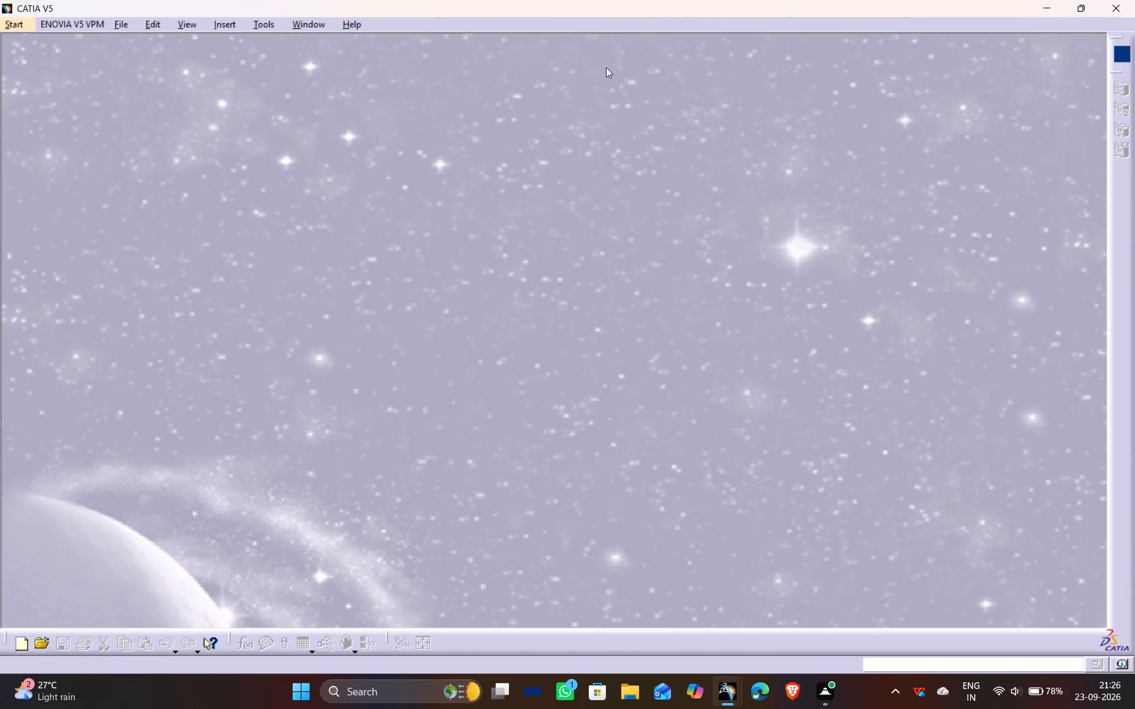
Create a new empty product in the Assembly Design workbench.
left_click(14, 23)
left_click(50, 64)
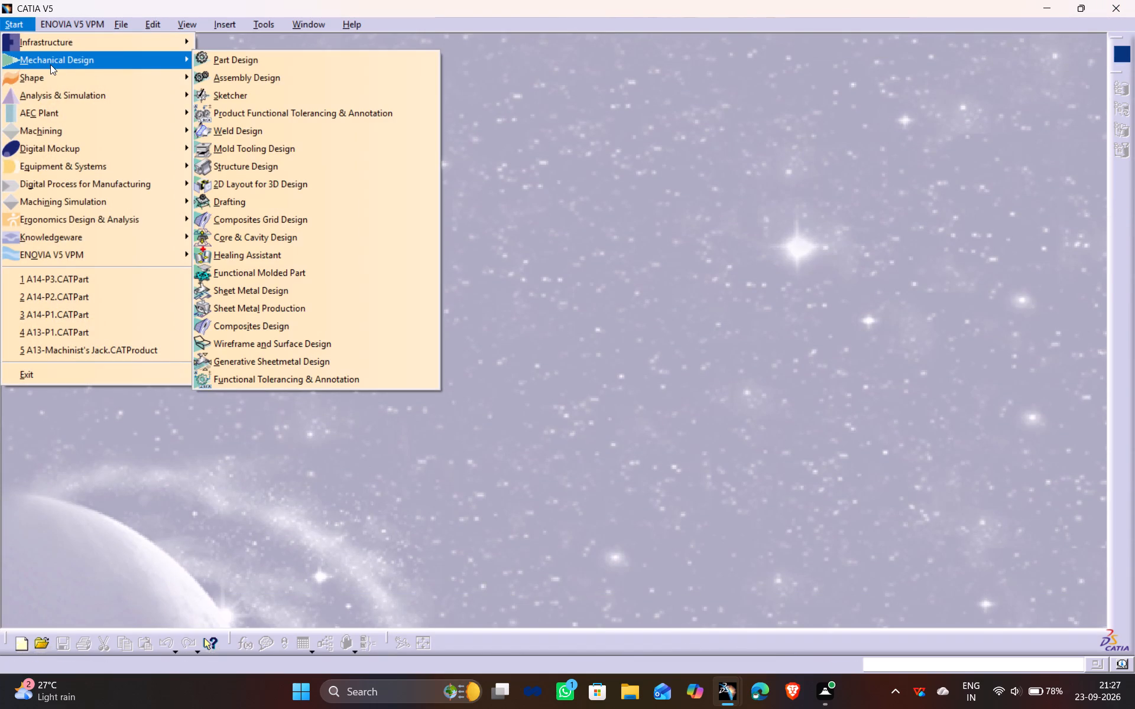
left_click(227, 82)
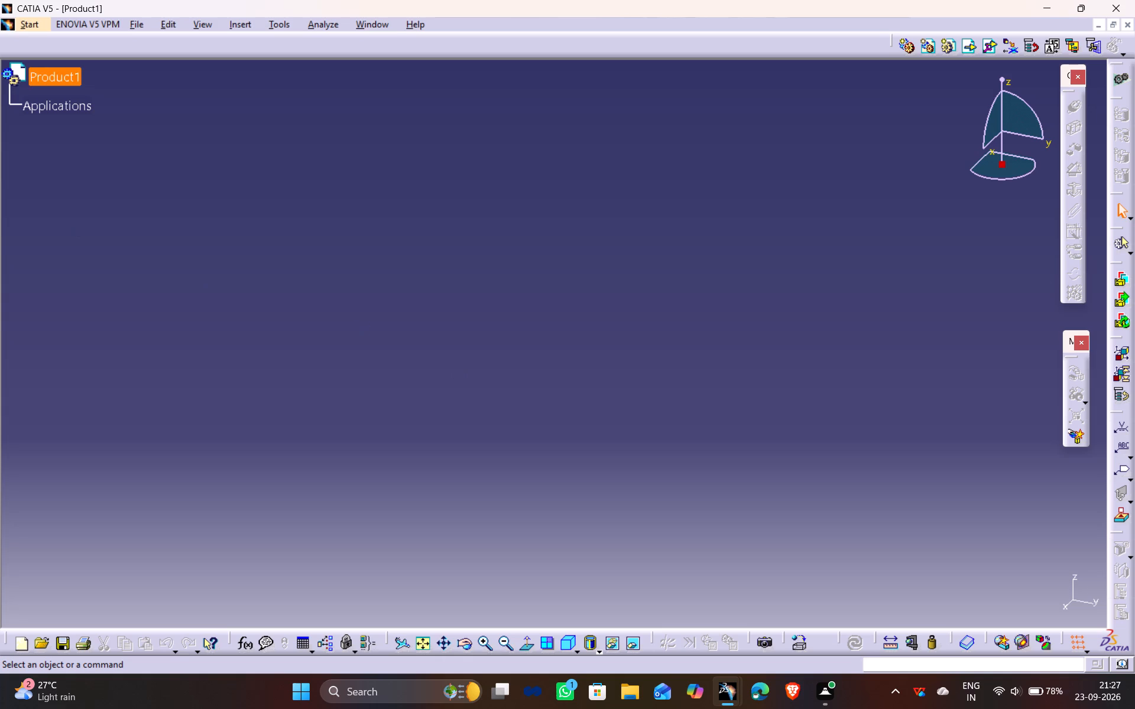
Insert the bracket file A14-P1 into Product1 as an existing component.
left_click(231, 25)
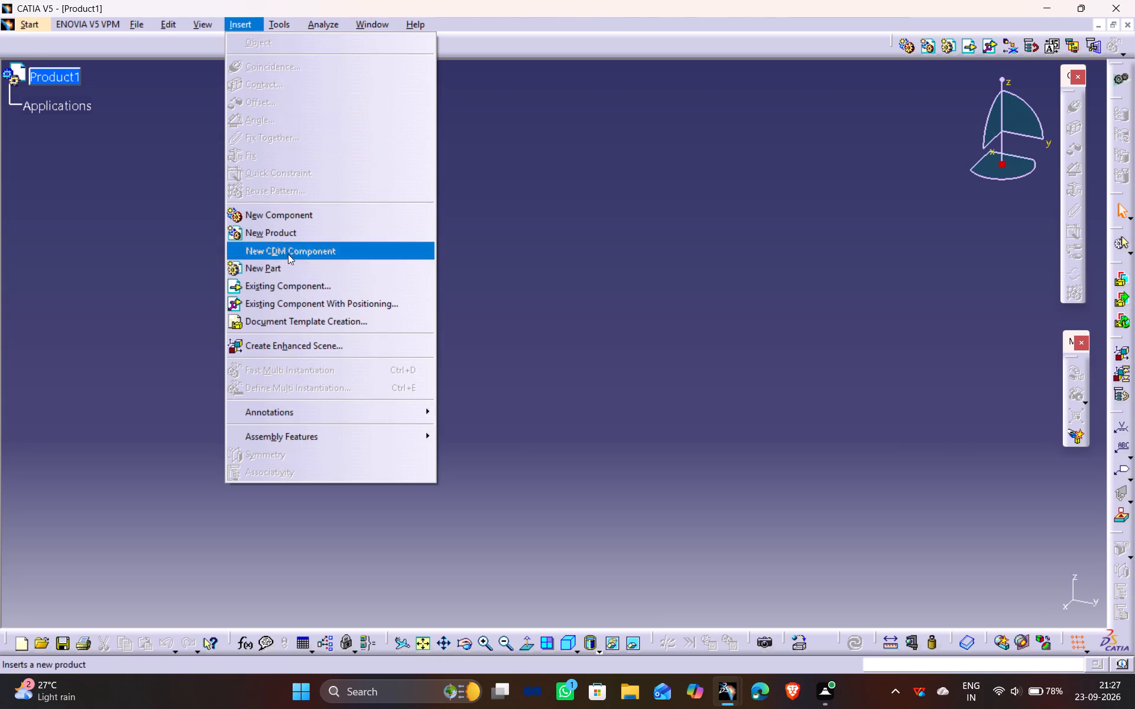
left_click(291, 283)
left_click(64, 76)
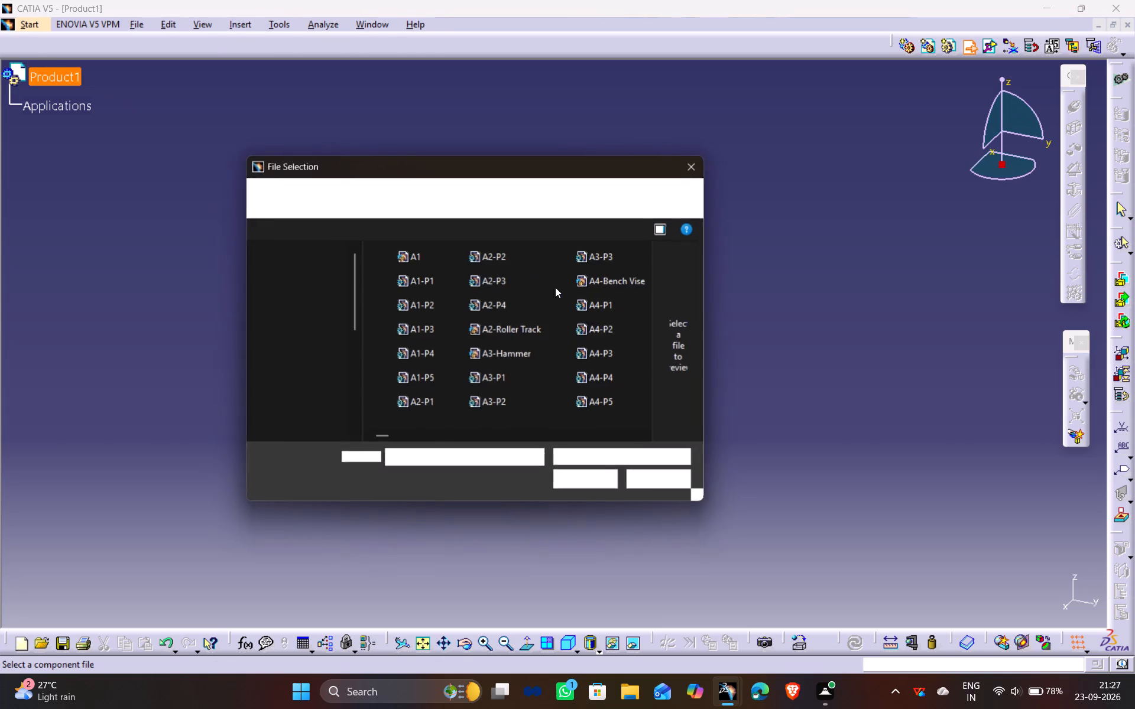
scroll(523, 312, "down", 15)
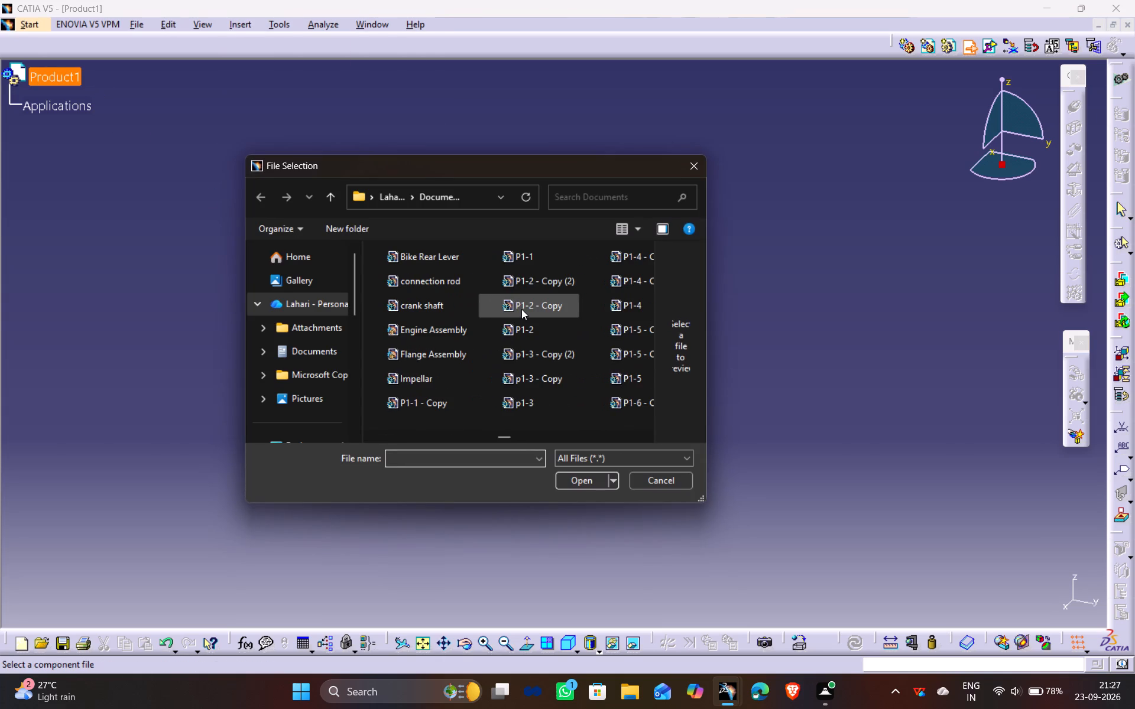
scroll(463, 320, "up", 2)
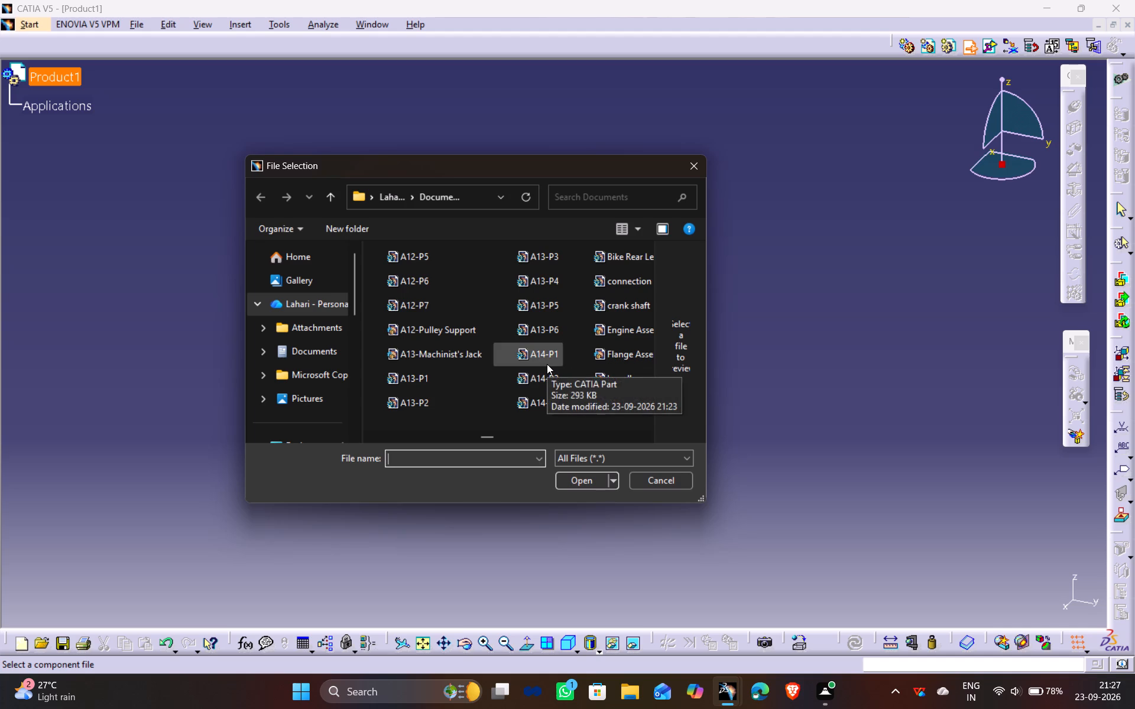
left_click(546, 361)
left_click(583, 486)
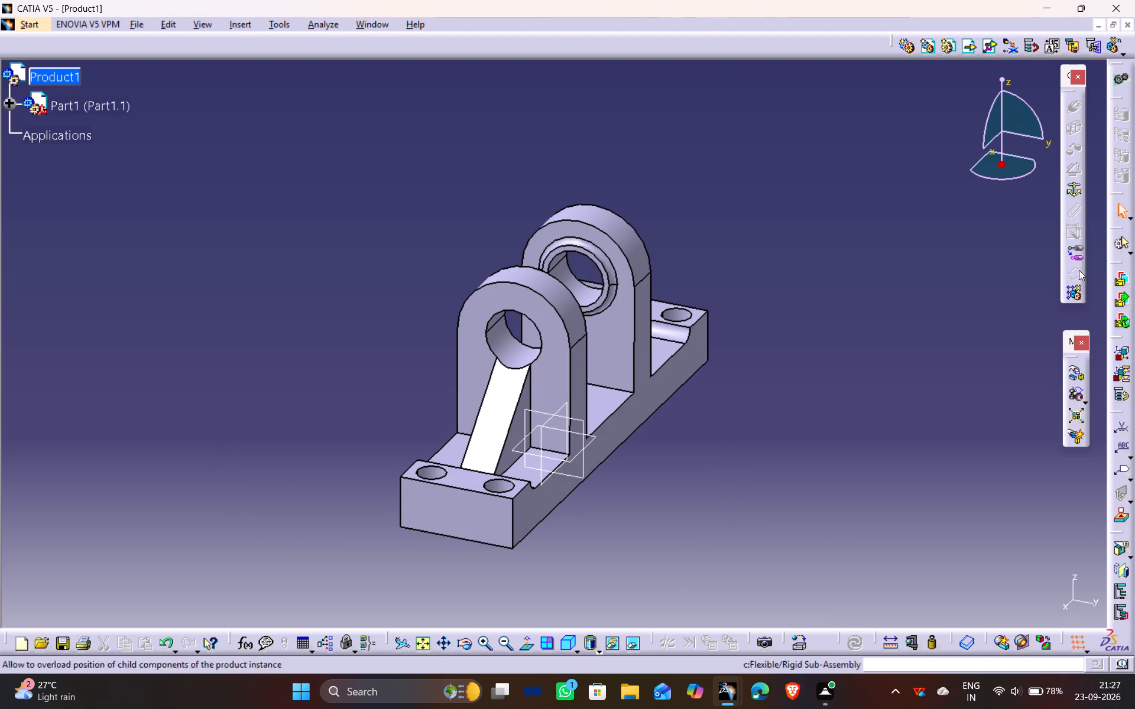
Move the bracket freehand along the Y axis in the negative direction, away from the centre of the assembly space.
left_click(1075, 375)
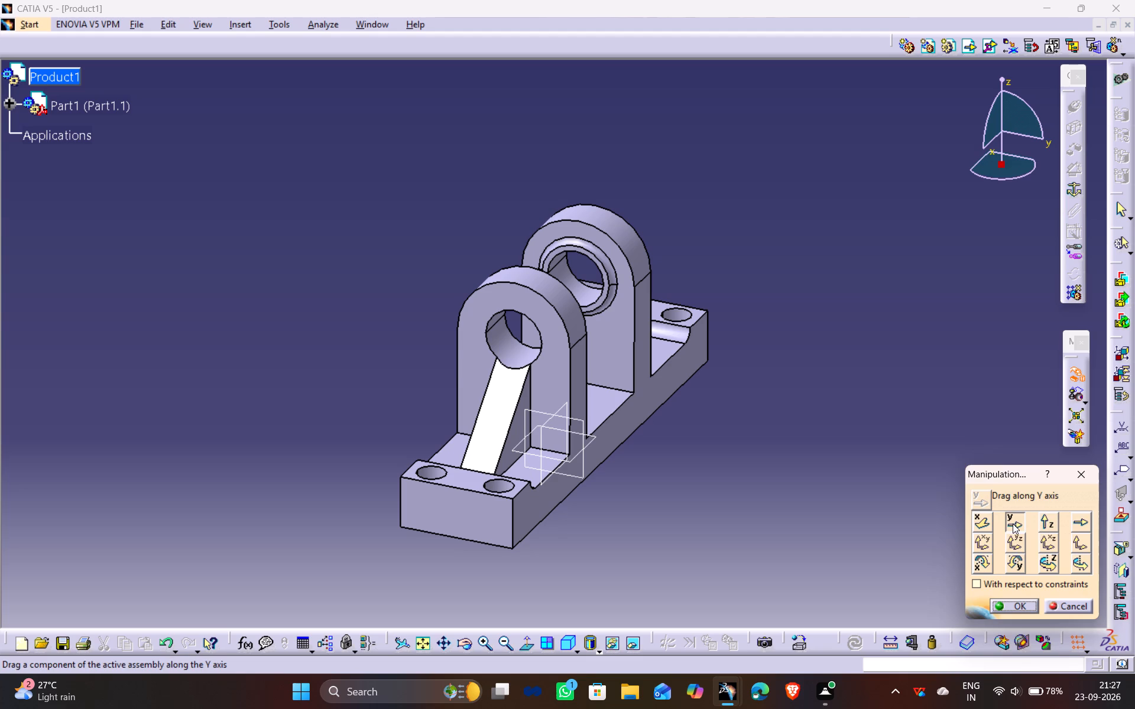
left_click(1013, 523)
left_click_drag(637, 387, 633, 386)
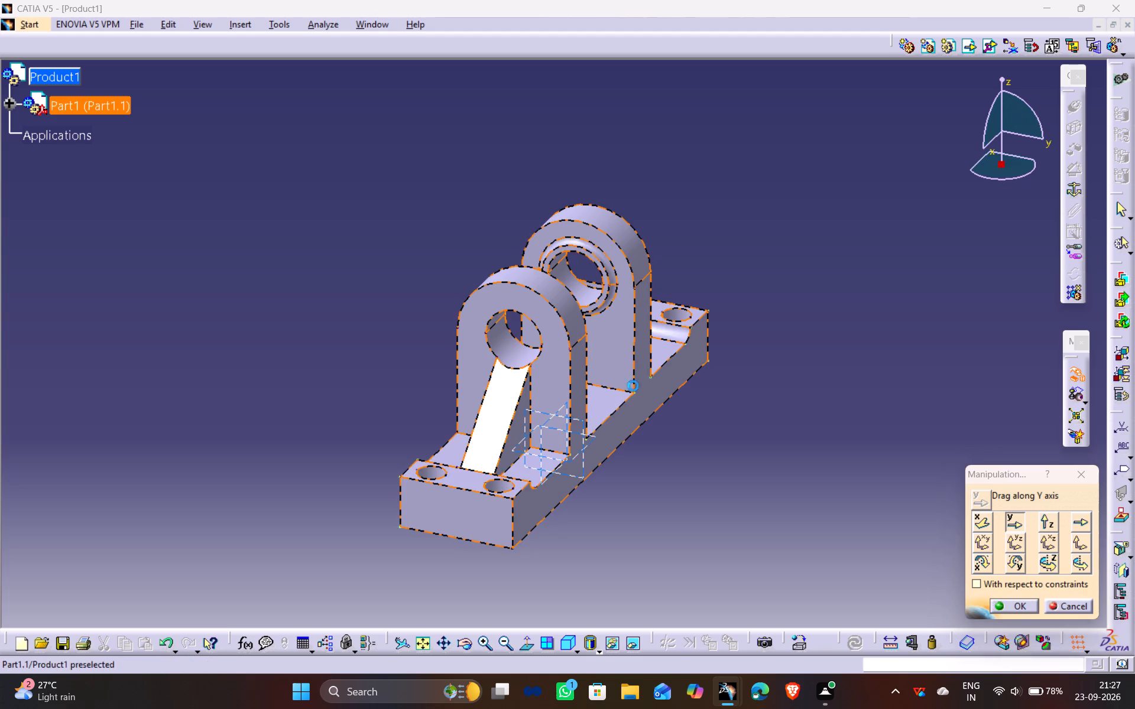
left_click_drag(633, 386, 391, 317)
left_click(1014, 604)
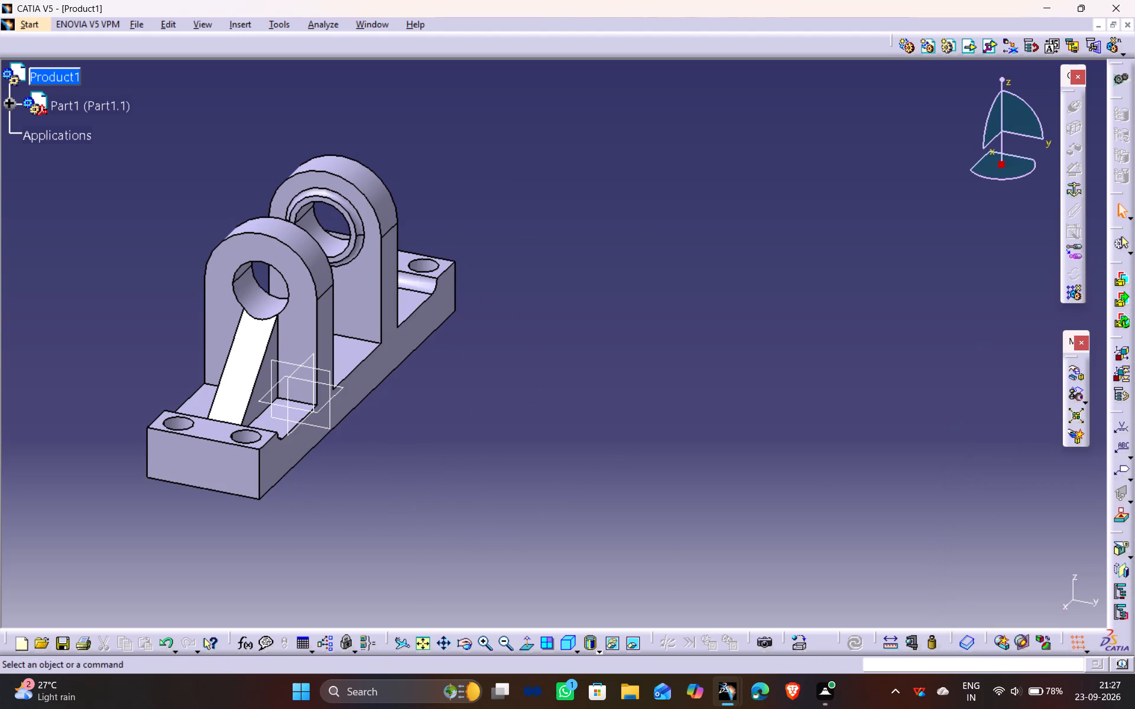
Fix the bracket's position in the assembly with a Fix constraint.
left_click(66, 104)
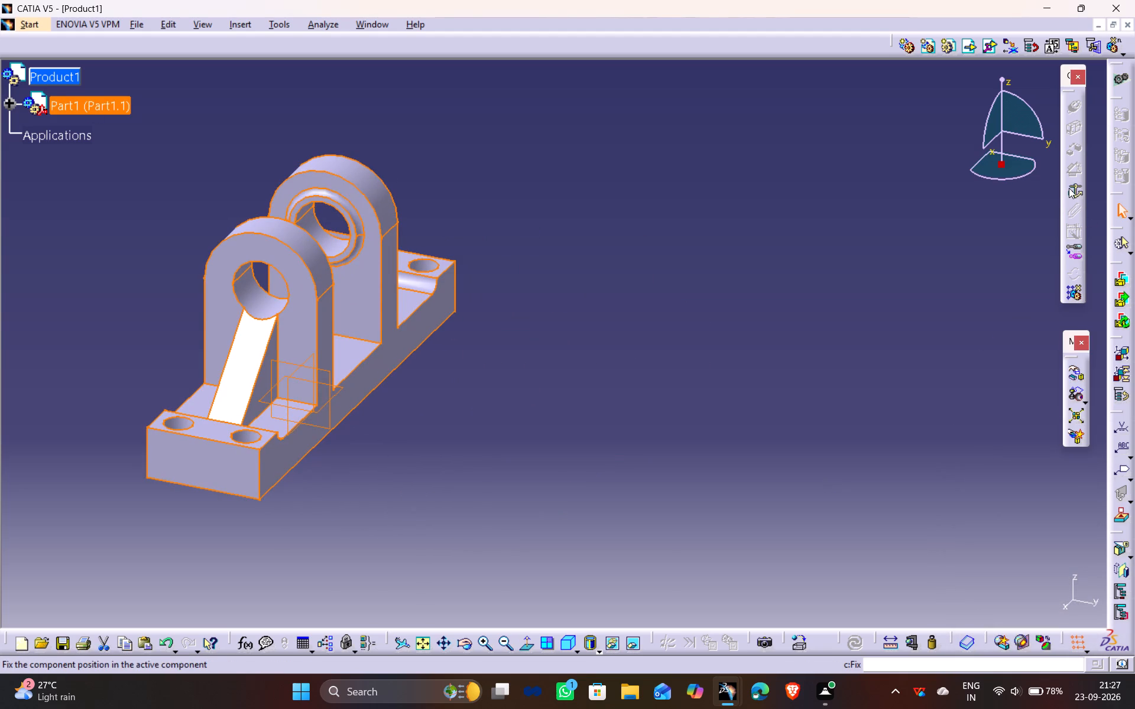
left_click(1065, 184)
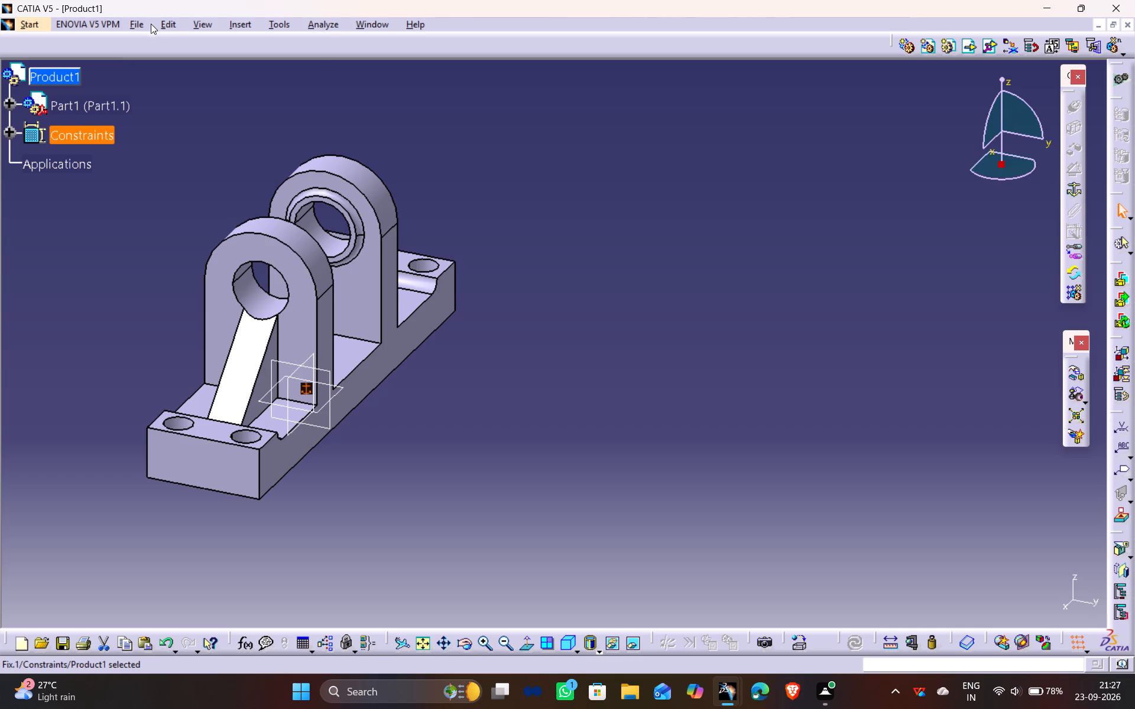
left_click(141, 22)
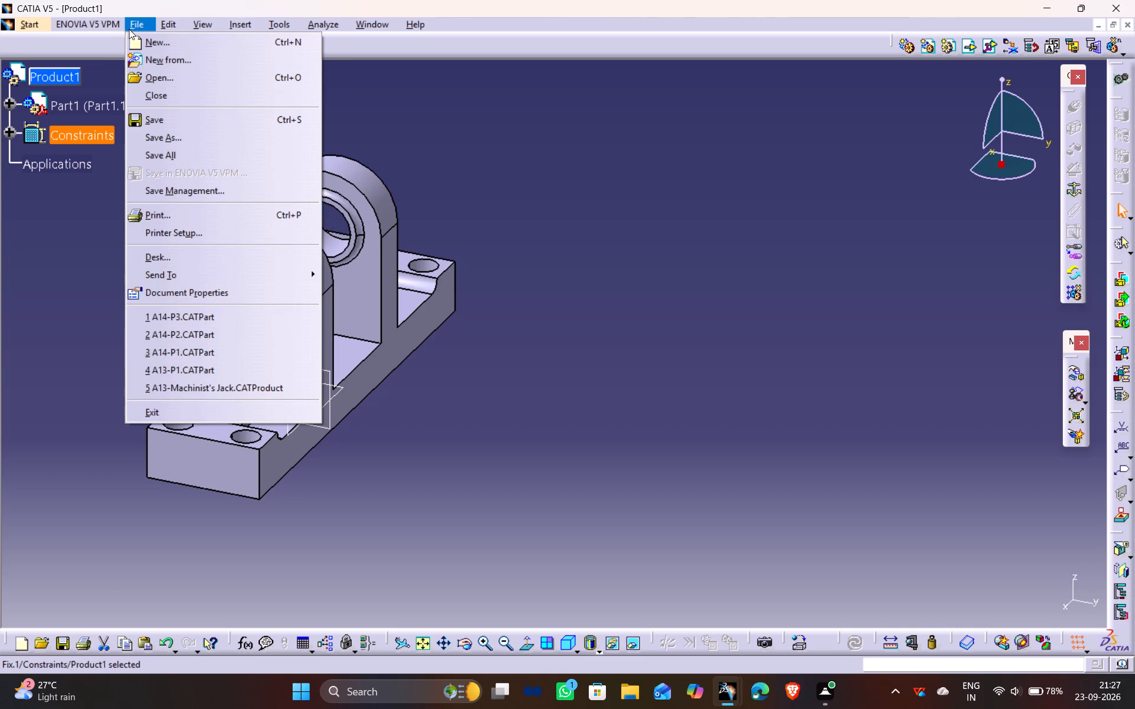
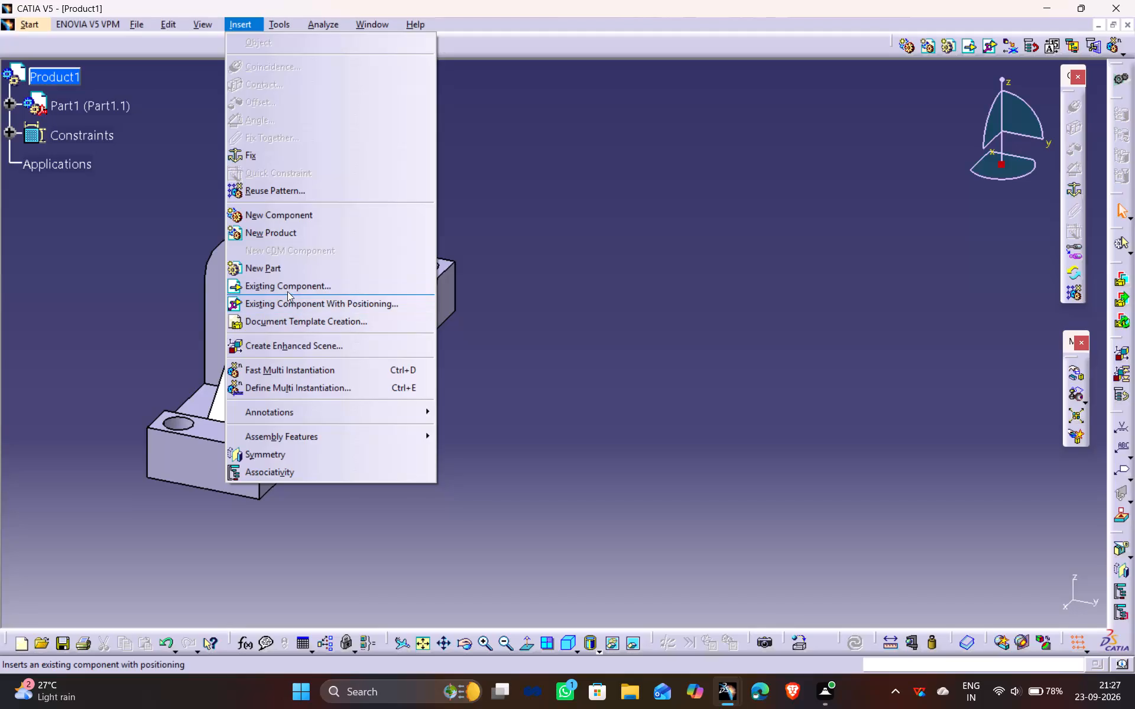
Insert the existing component A14-P2 into Product1.
left_click(287, 291)
left_click(51, 75)
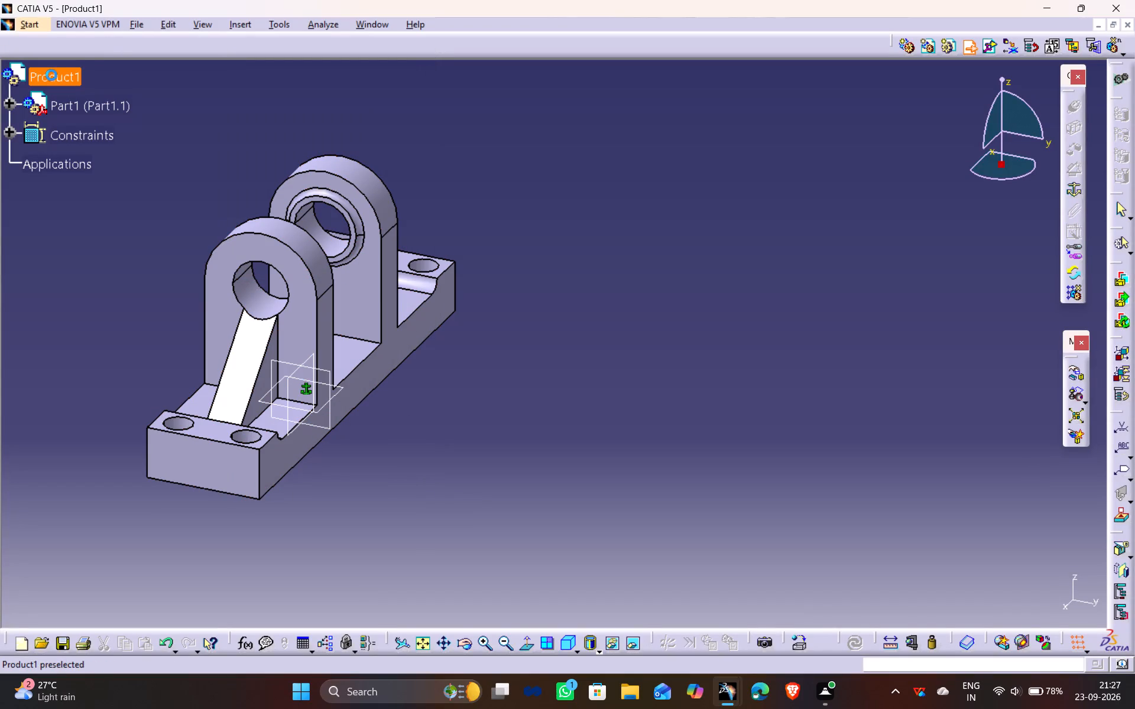
scroll(531, 317, "down", 12)
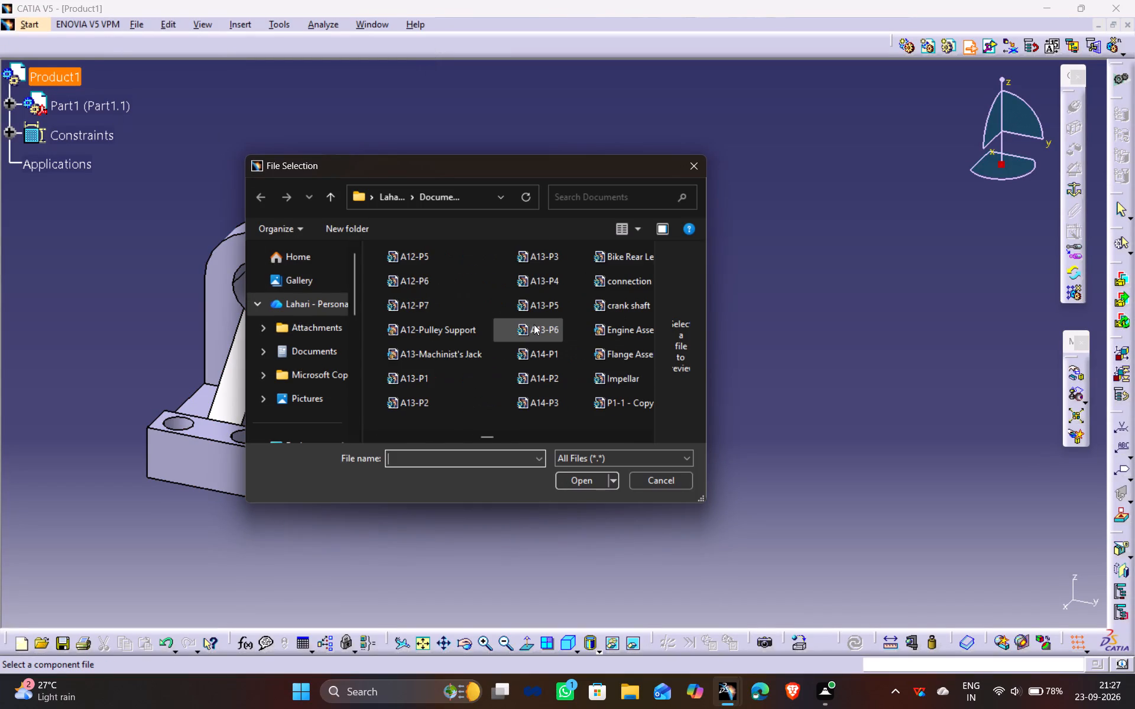
left_click(556, 382)
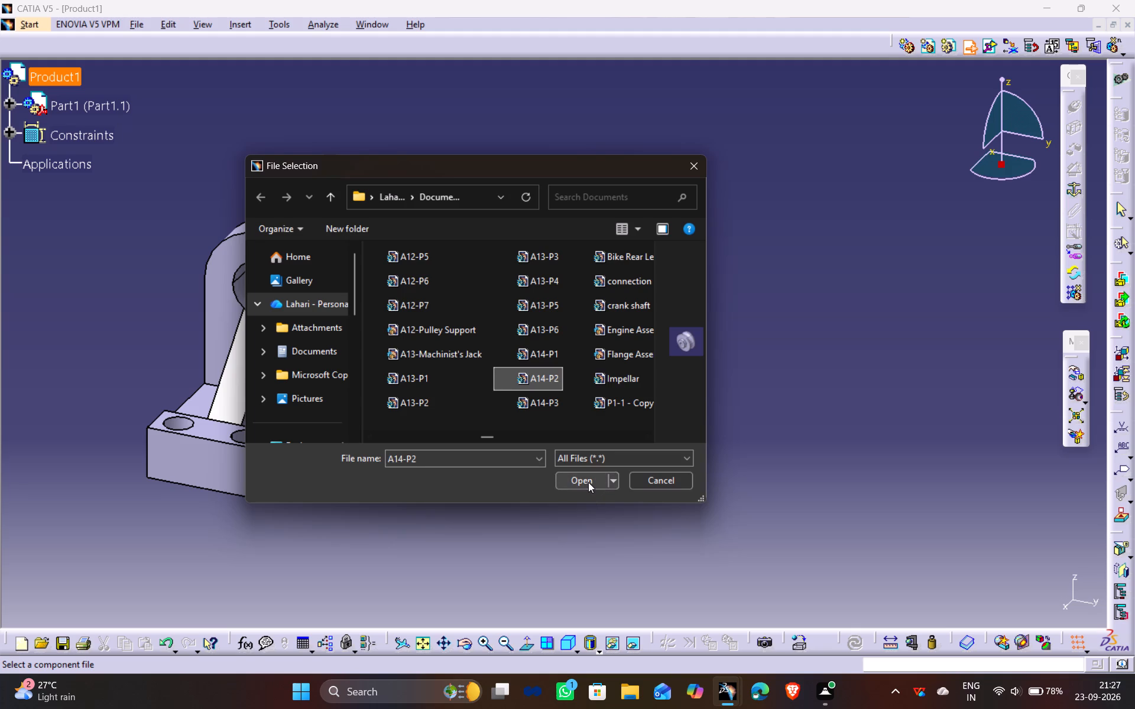
left_click(588, 482)
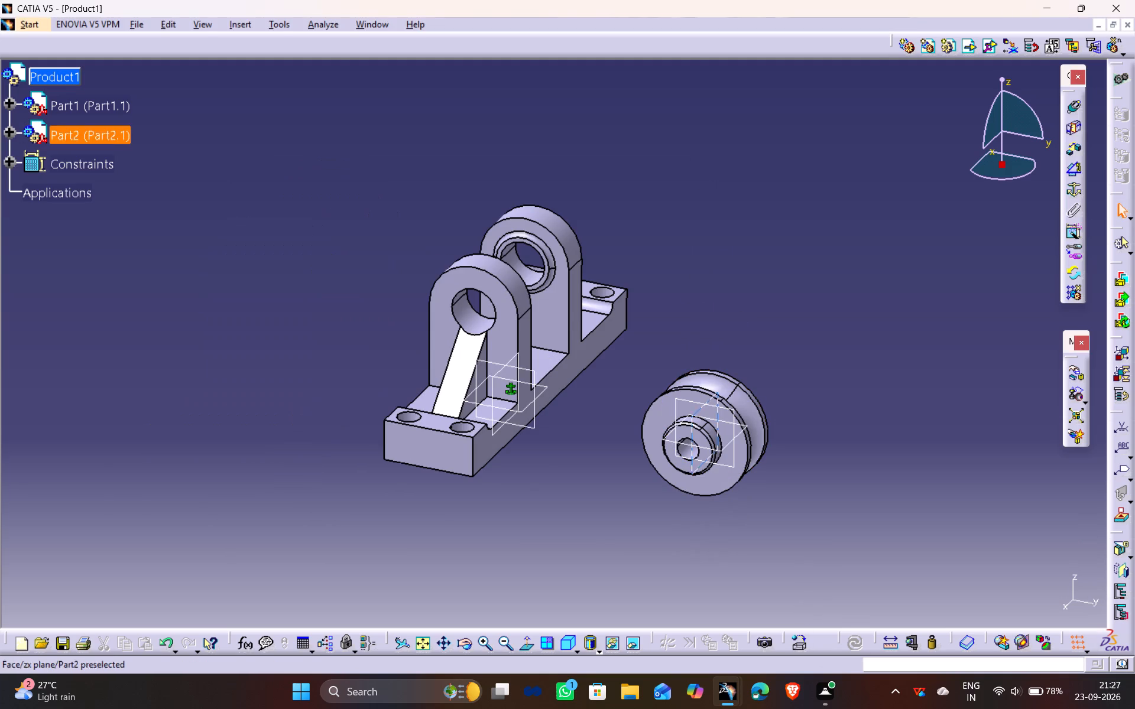
Add a coincidence constraint between the grooved pulley's bore axis and the axis of the bracket's upright holes.
middle_click_drag(793, 516, 780, 467, "ctrl")
middle_click_drag(860, 361, 843, 355)
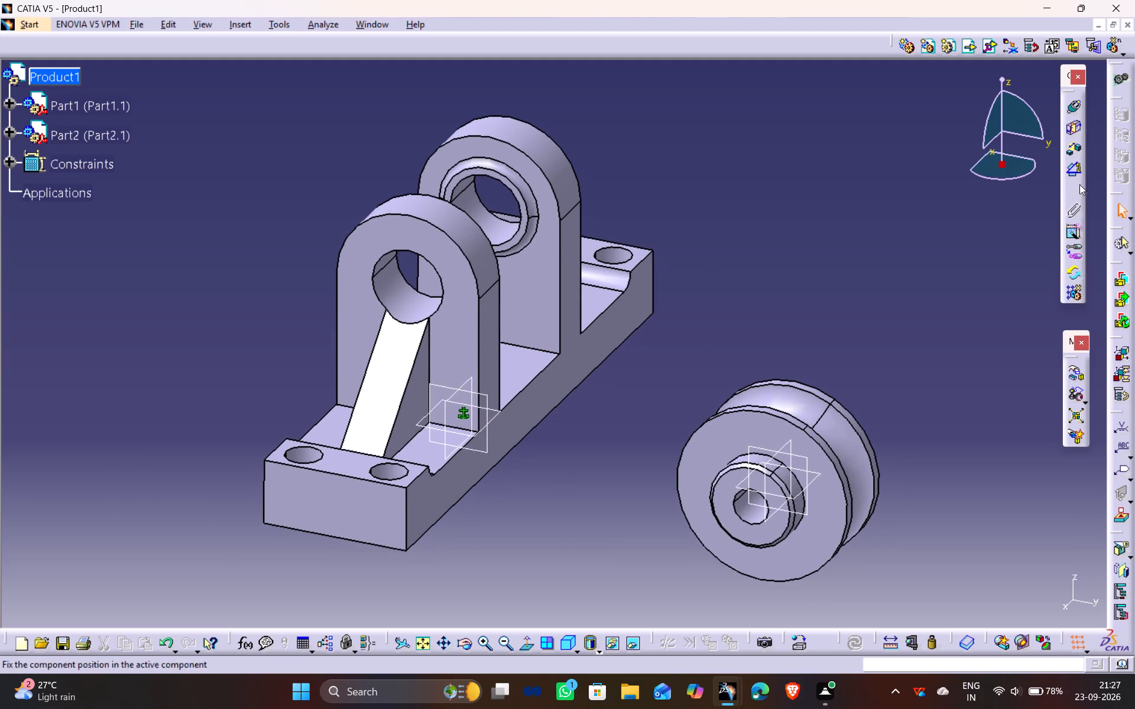
left_click(1074, 112)
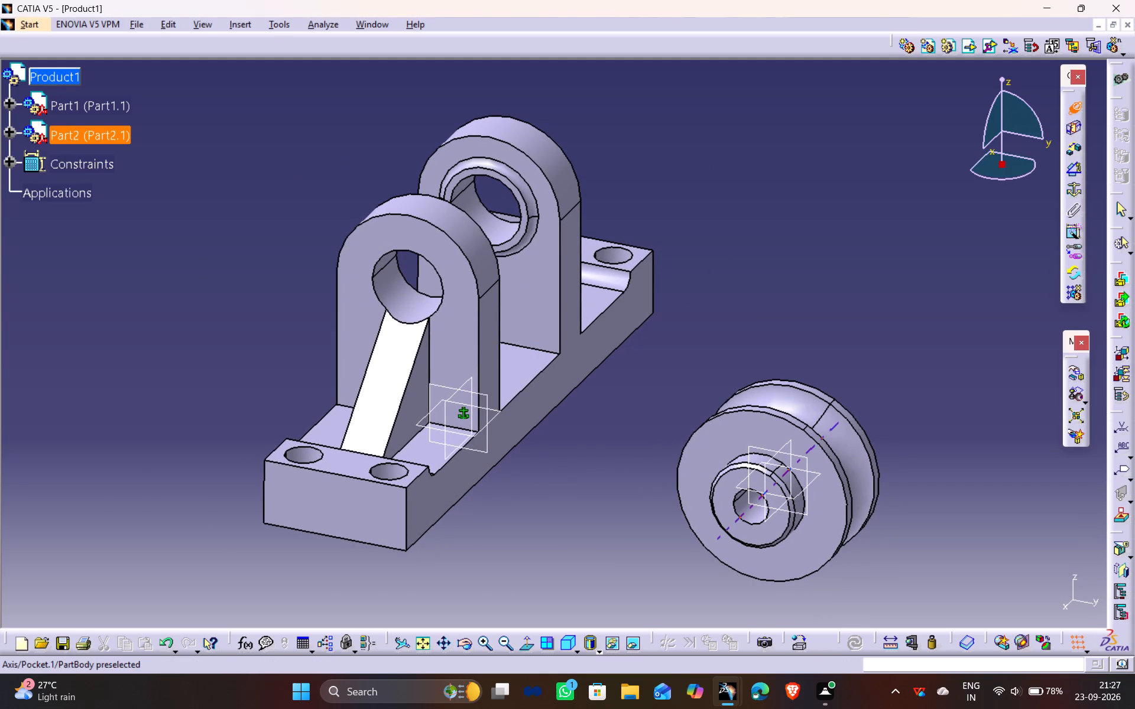
left_click(751, 517)
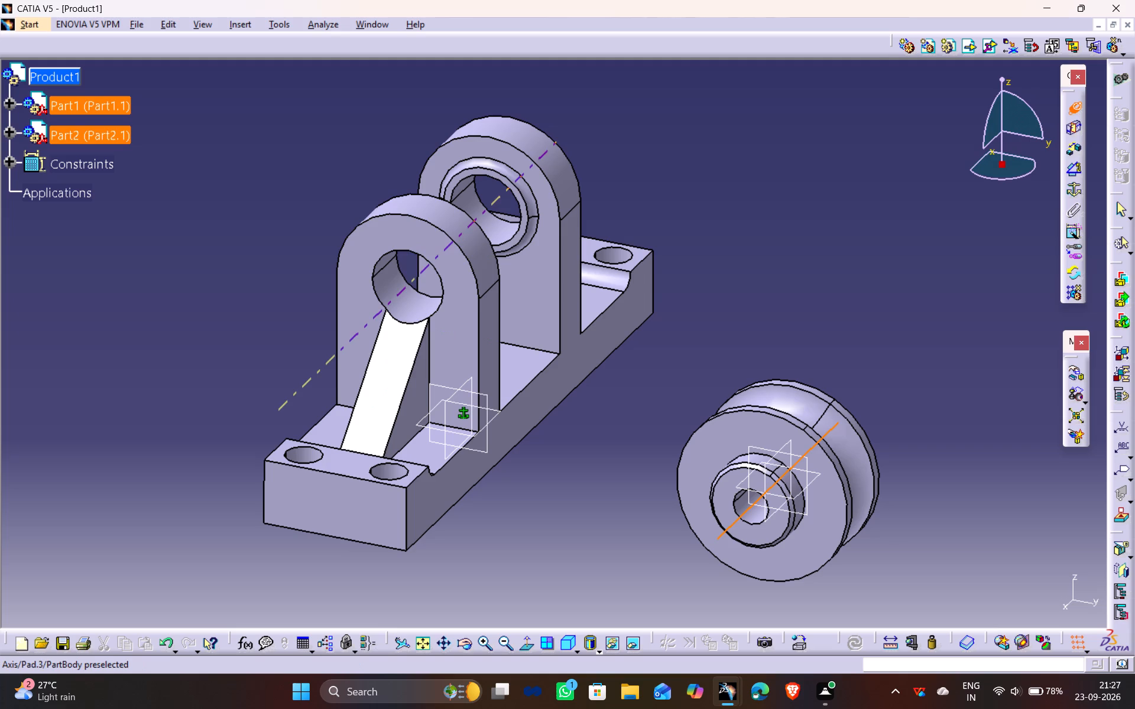
left_click(398, 287)
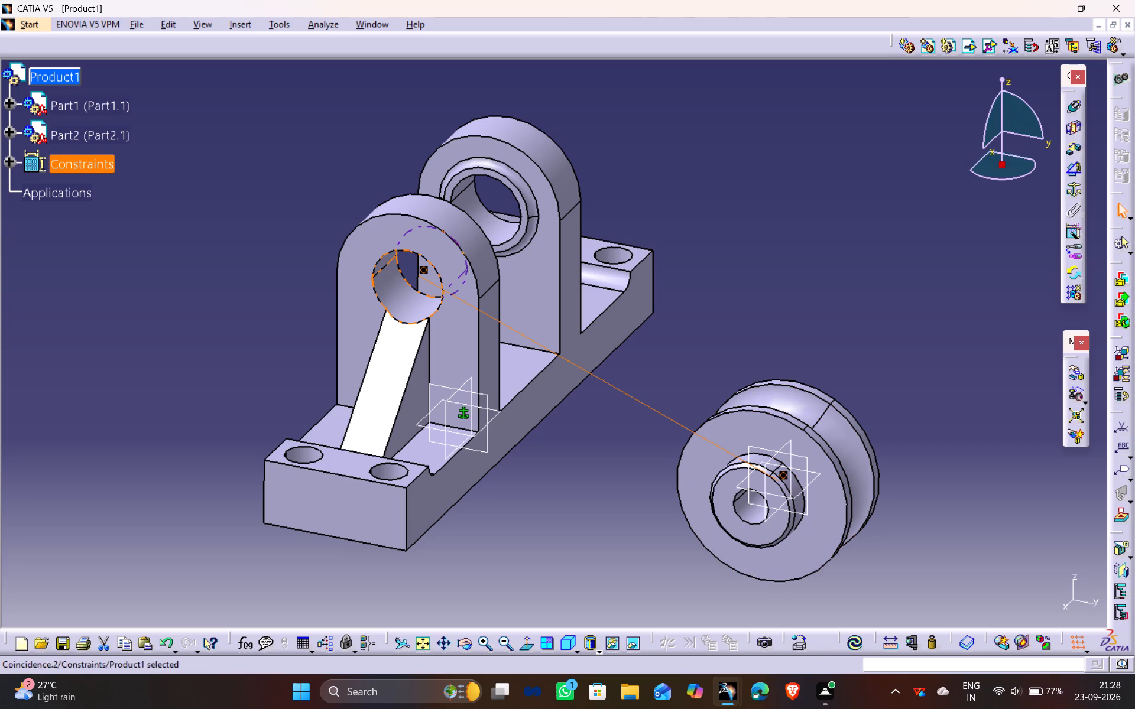
Add a 0 mm offset constraint, orientation Opposite, between the pulley's hub end face and the boss face on the bracket's far upright.
left_click(1071, 156)
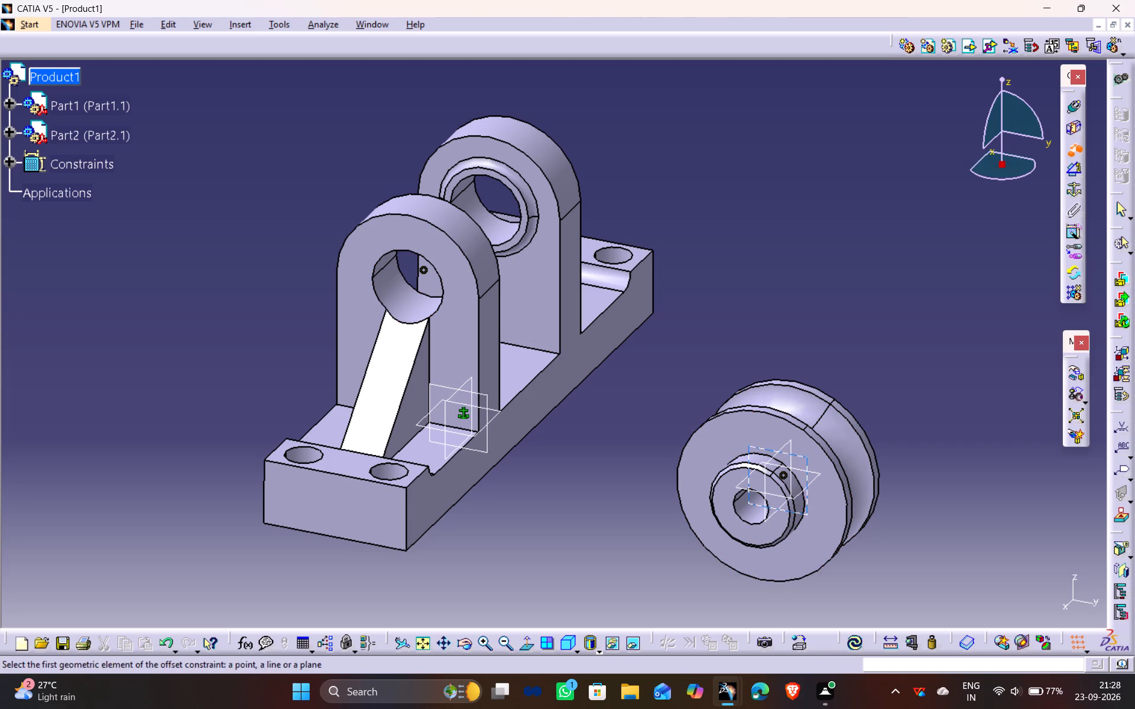
left_click(725, 489)
middle_click_drag(711, 148, 711, 147)
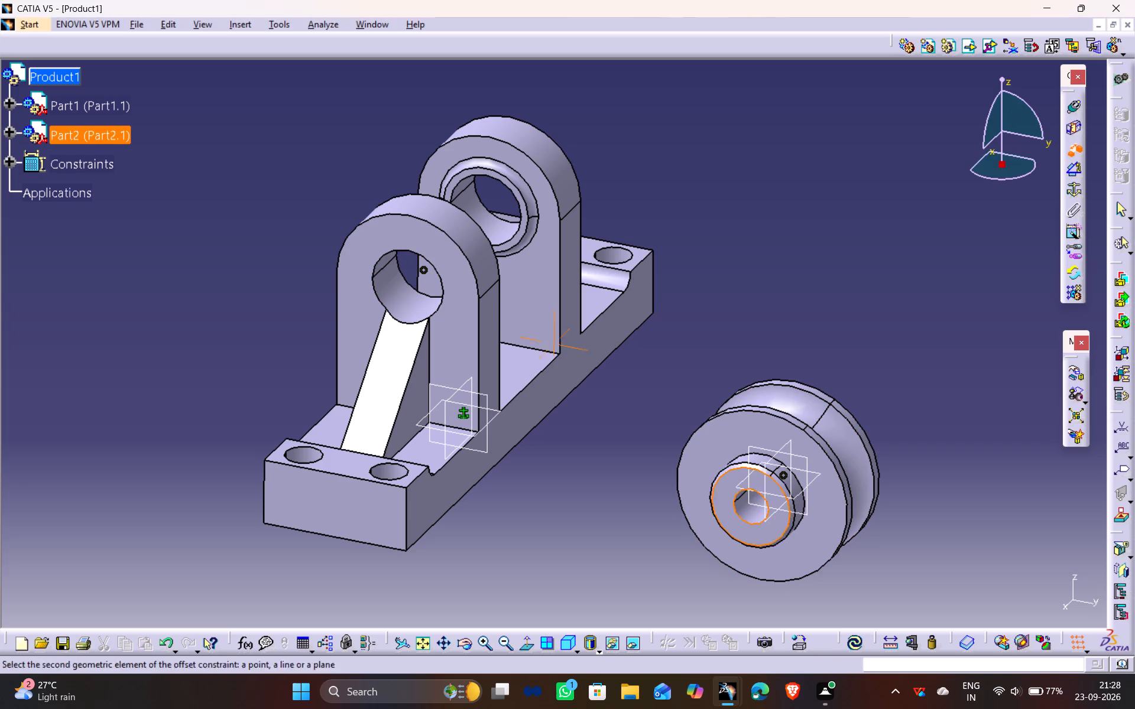
middle_click_drag(711, 147, 409, 253)
left_click_drag(711, 147, 409, 253)
middle_click_drag(465, 149, 513, 319)
left_click_drag(468, 158, 513, 317)
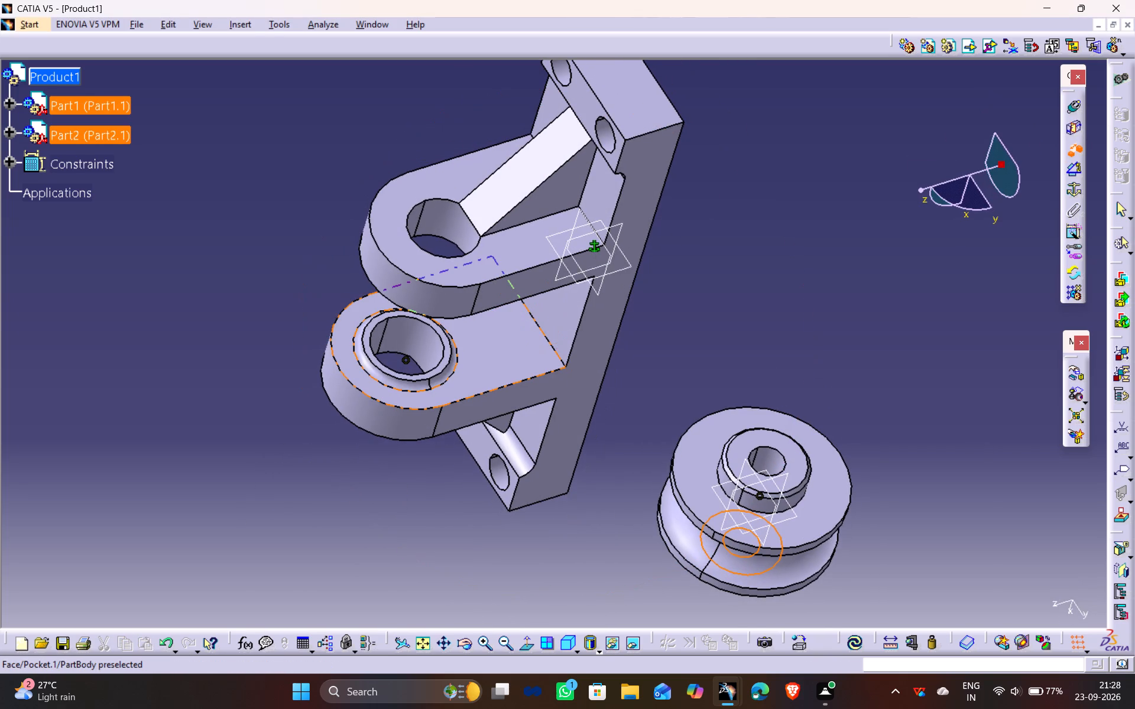
middle_click_drag(398, 470, 404, 381, "ctrl")
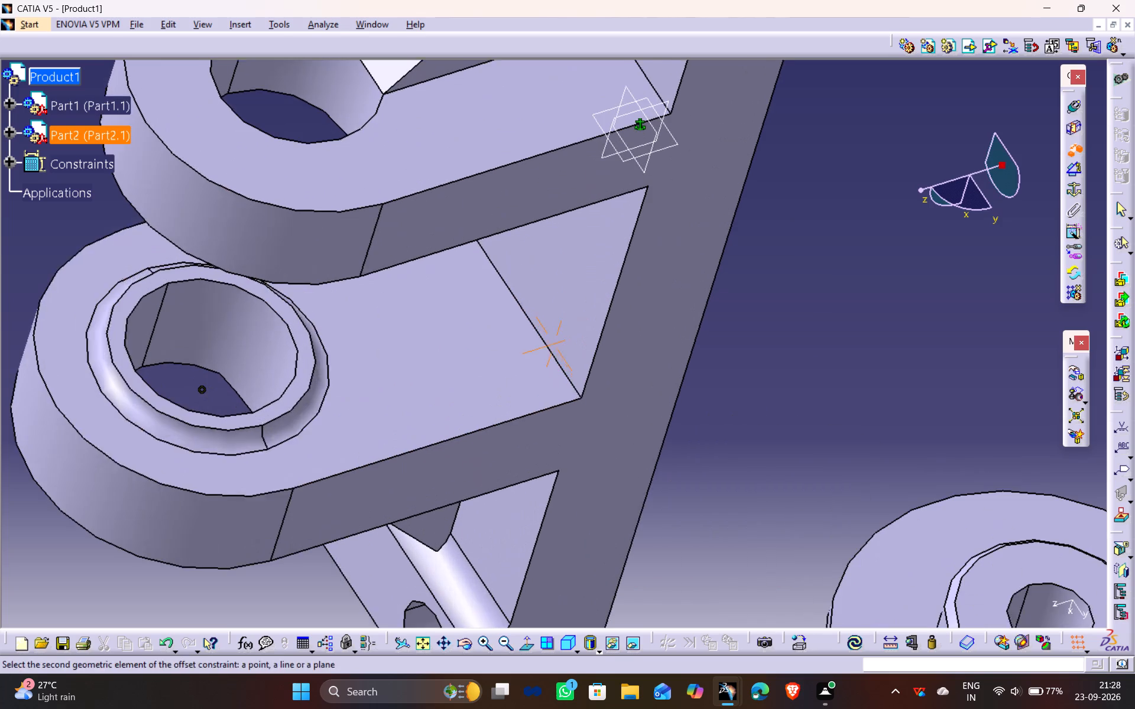
middle_click_drag(404, 381, 404, 380, "ctrl")
left_click(279, 402)
left_click(277, 411)
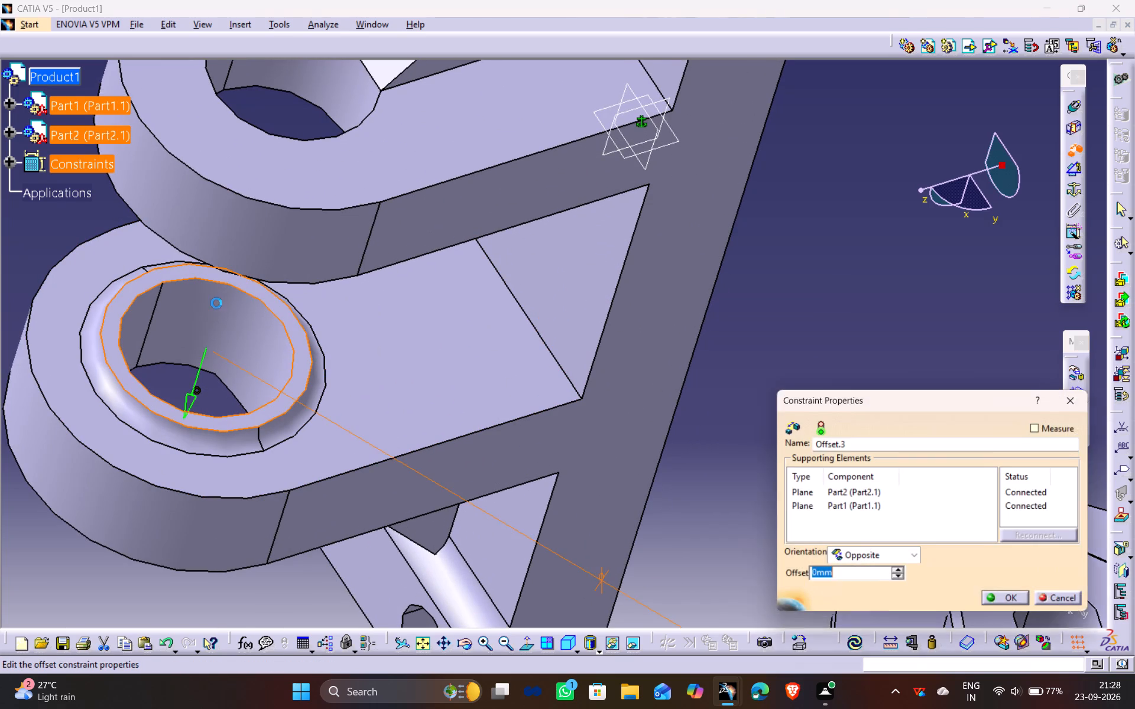
middle_click_drag(219, 297, 398, 210)
left_click_drag(229, 294, 397, 210)
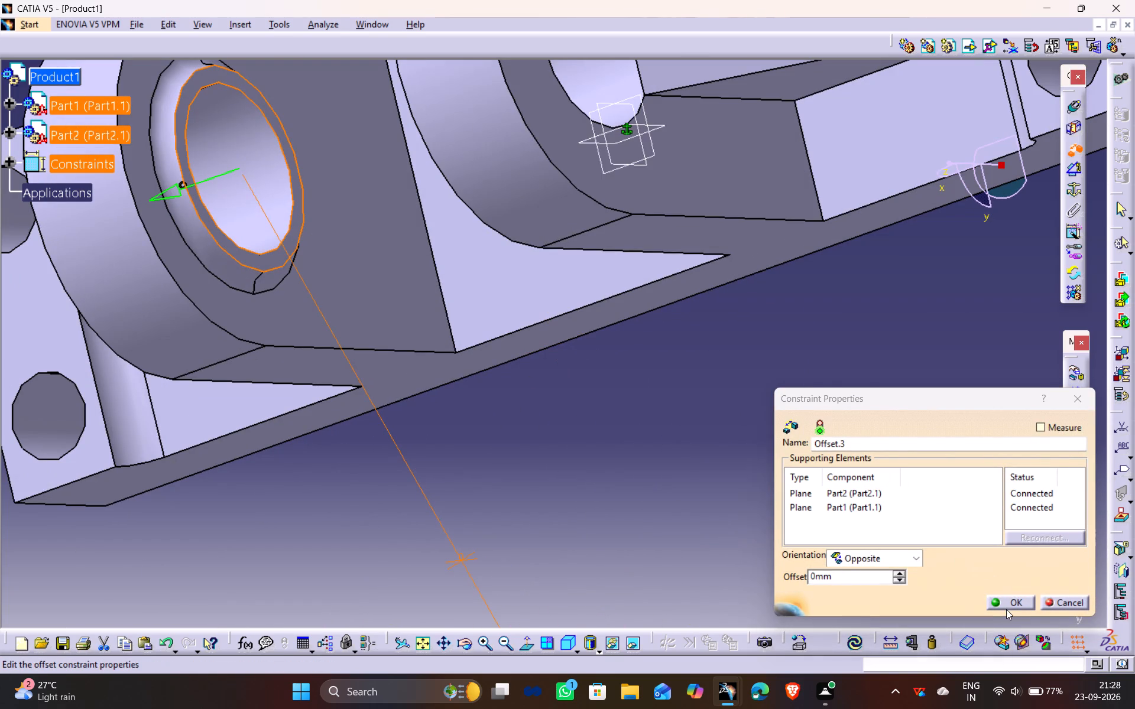
left_click(1007, 605)
Update the assembly to apply the pulley's new constraints.
middle_click_drag(532, 236, 539, 320, "ctrl")
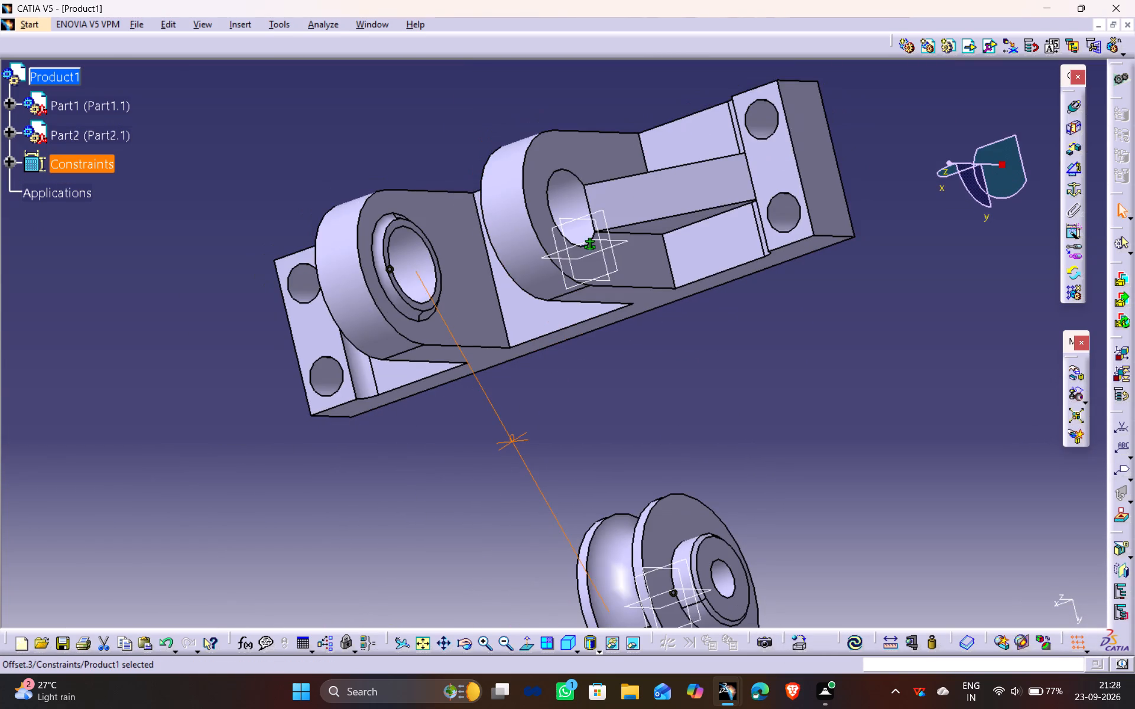
middle_click_drag(487, 480, 662, 290)
left_click_drag(487, 480, 662, 290)
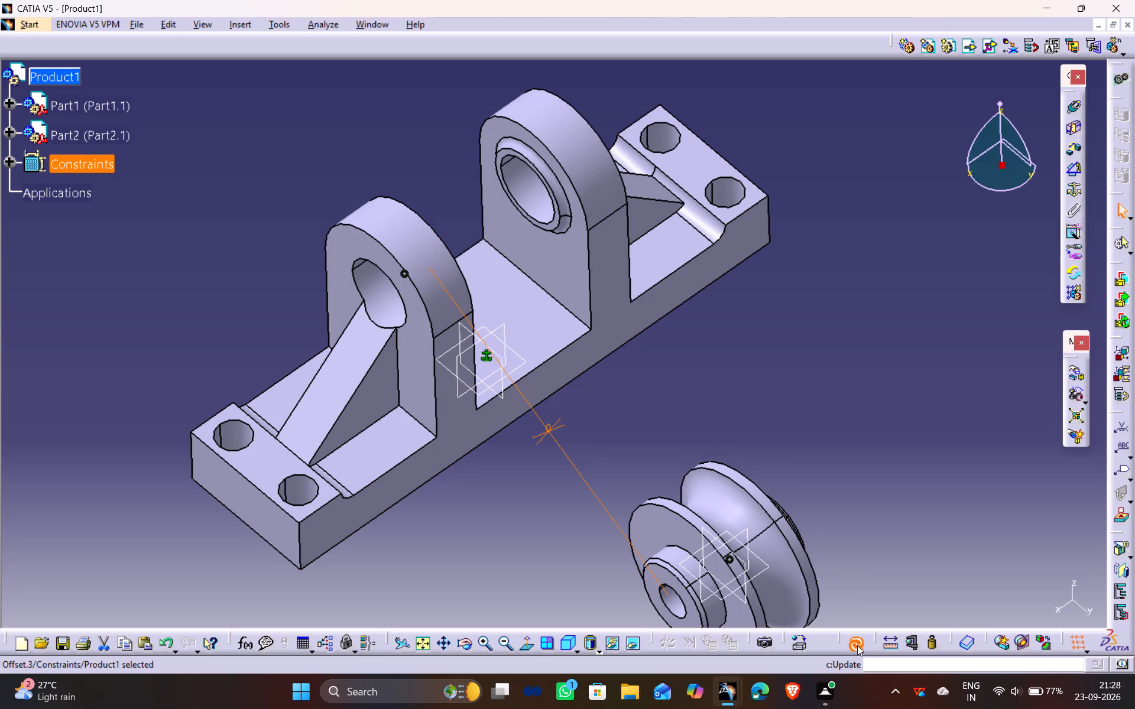
left_click(857, 645)
left_click(844, 310)
Examine the pulley's fit and alignment between the bracket's uprights from several angles.
middle_click_drag(759, 97, 656, 179)
left_click_drag(763, 101, 656, 179)
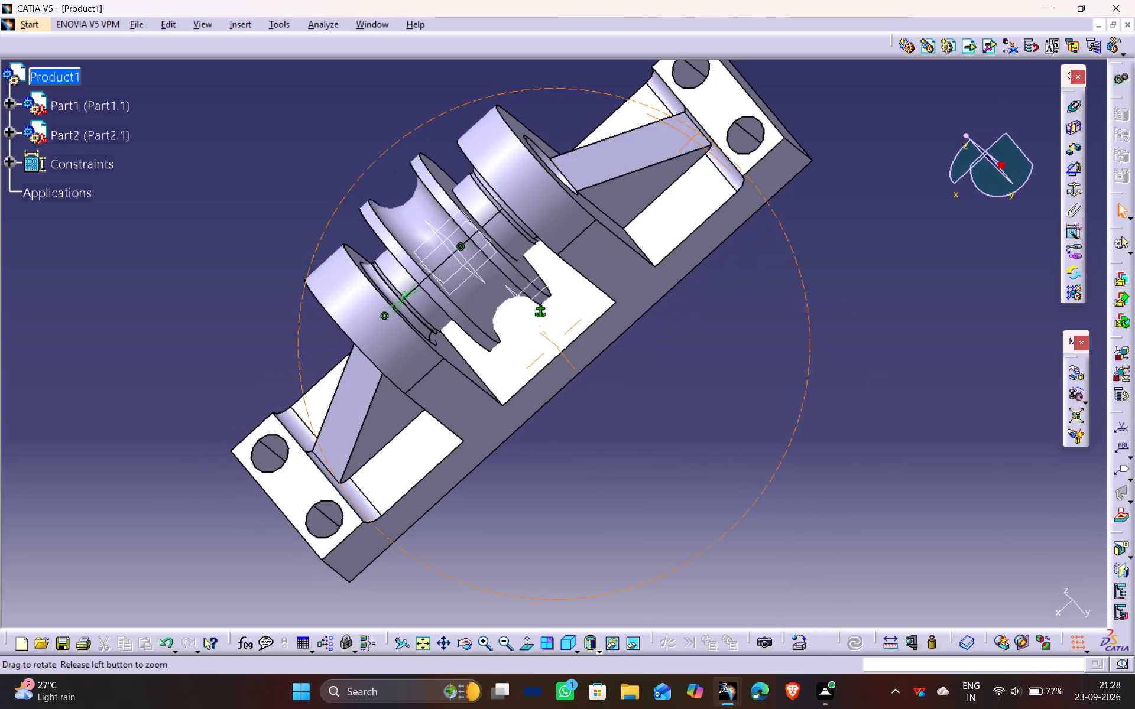
middle_click_drag(656, 179, 708, 218)
left_click_drag(656, 179, 708, 218)
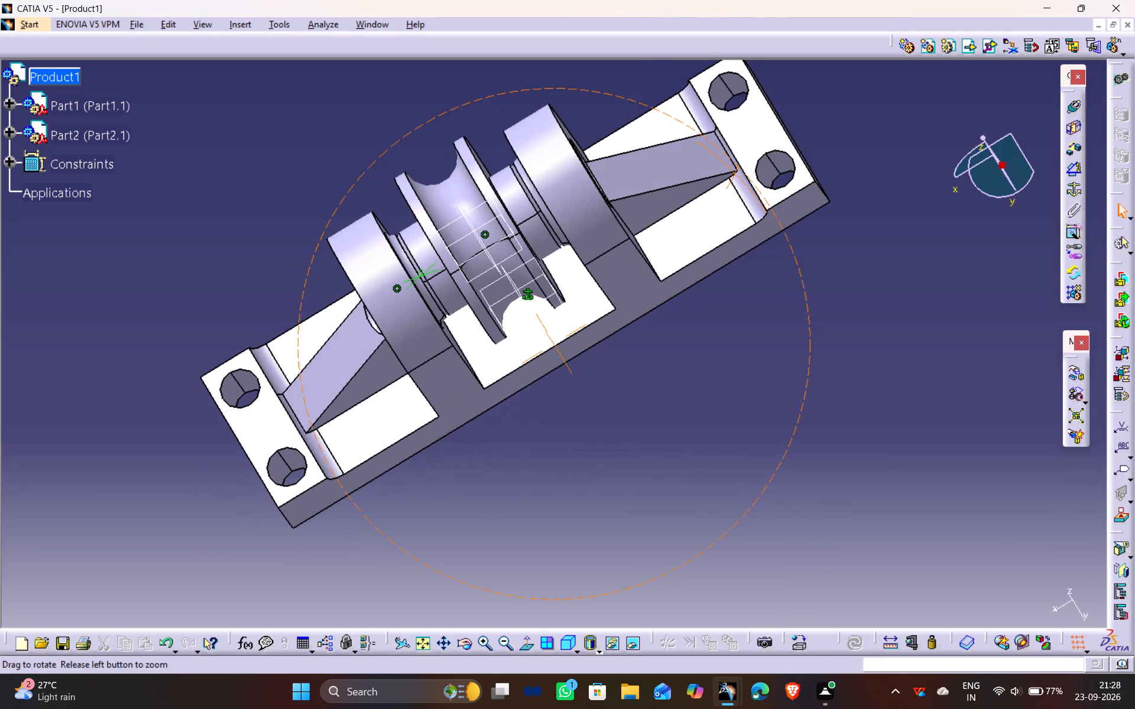
left_click_drag(708, 218, 751, 144)
middle_click_drag(708, 218, 751, 144)
middle_click_drag(79, 496, 377, 324)
left_click_drag(85, 497, 377, 324)
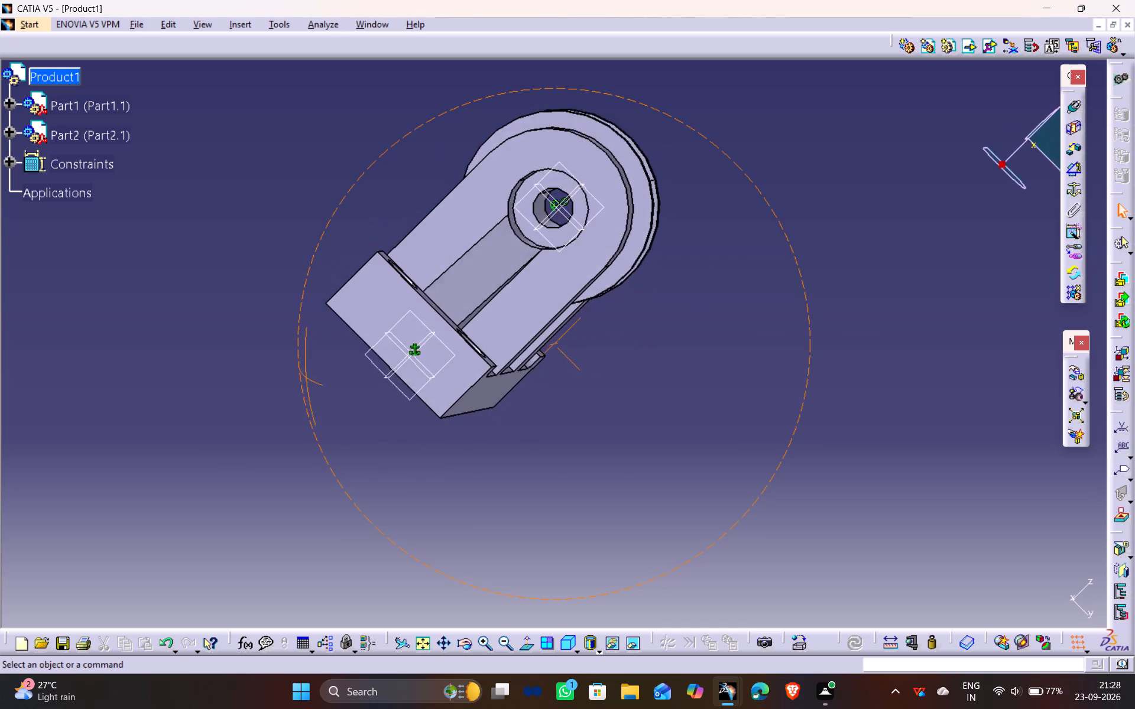
middle_click_drag(377, 324, 377, 347)
left_click_drag(377, 324, 377, 347)
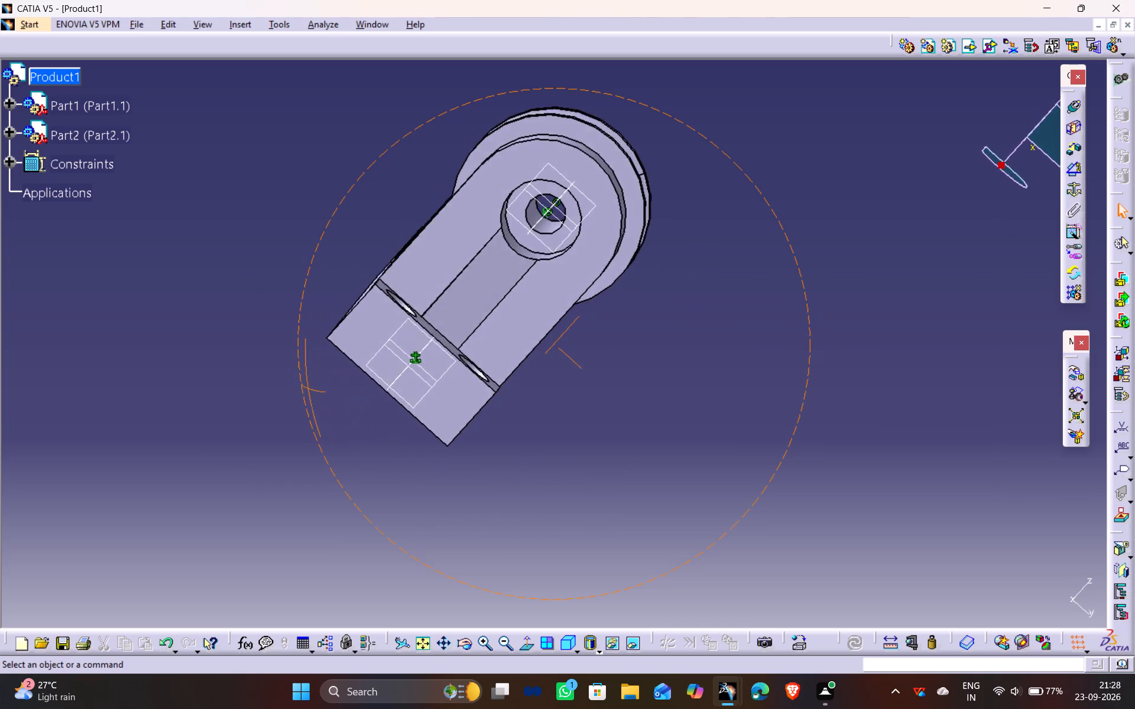
middle_click_drag(377, 347, 309, 375)
left_click_drag(377, 347, 309, 375)
middle_click_drag(309, 375, 309, 375)
scroll(310, 375, "down", 1)
middle_click_drag(374, 466, 383, 432, "ctrl")
middle_click_drag(304, 352, 382, 370)
left_click_drag(313, 355, 382, 370)
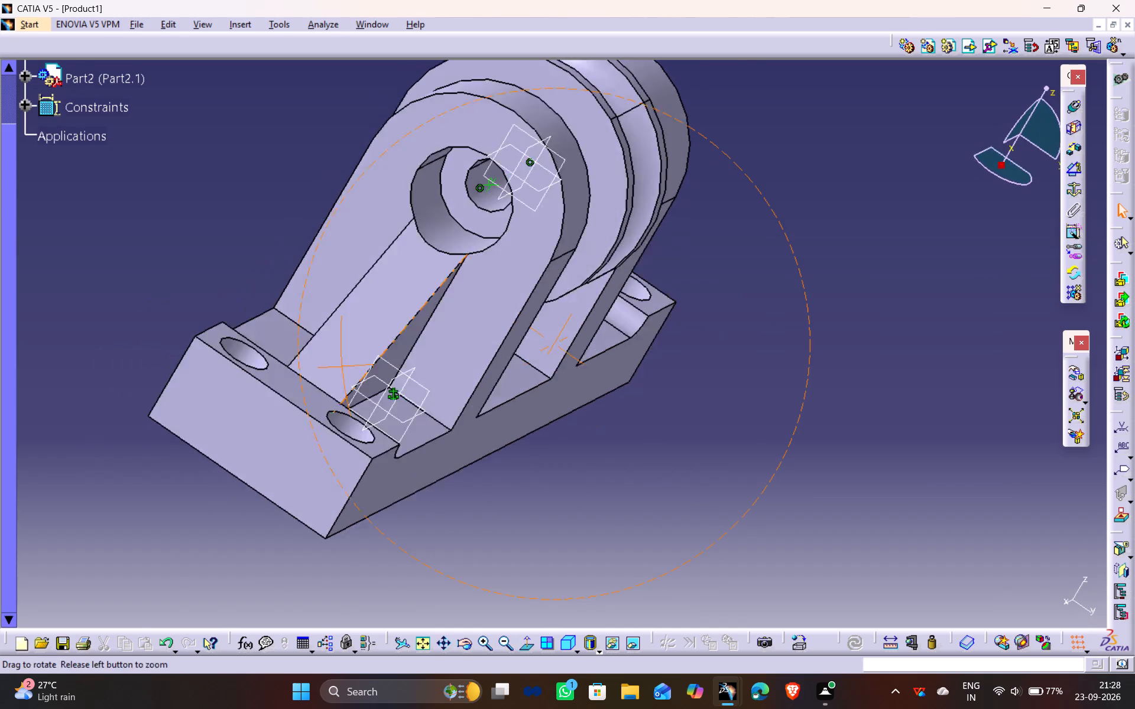
left_click_drag(382, 370, 407, 330)
middle_click_drag(382, 370, 407, 330)
middle_click_drag(630, 238, 562, 363)
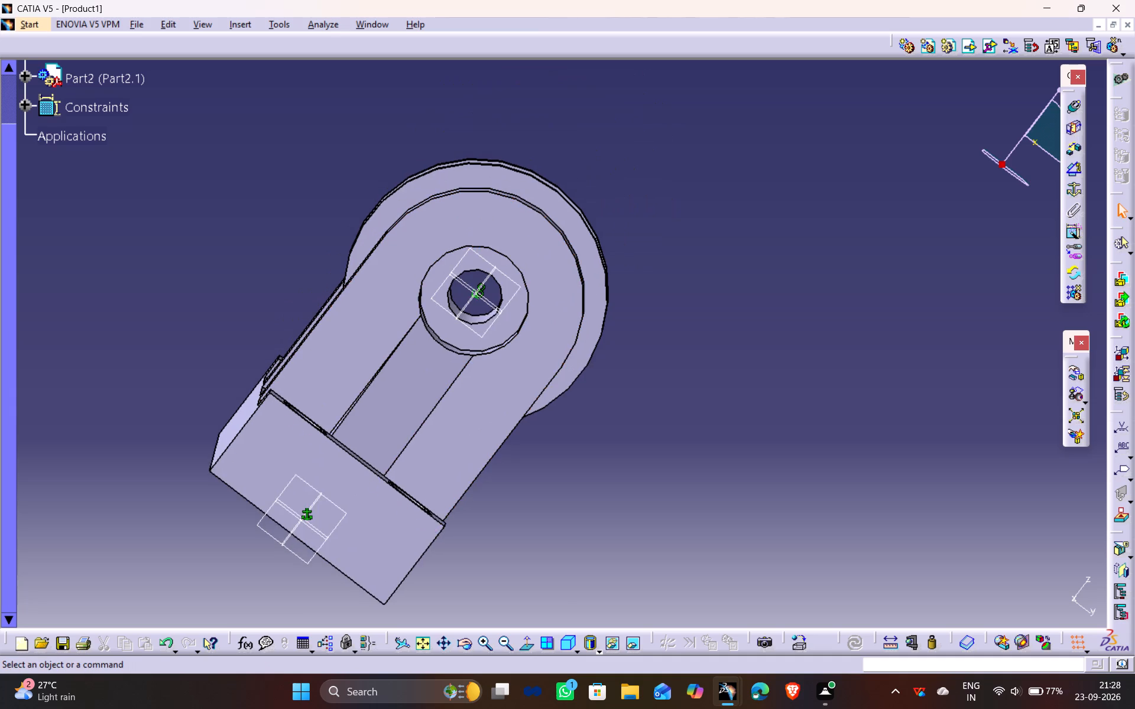
middle_click_drag(656, 398, 615, 346)
left_click_drag(656, 397, 581, 336)
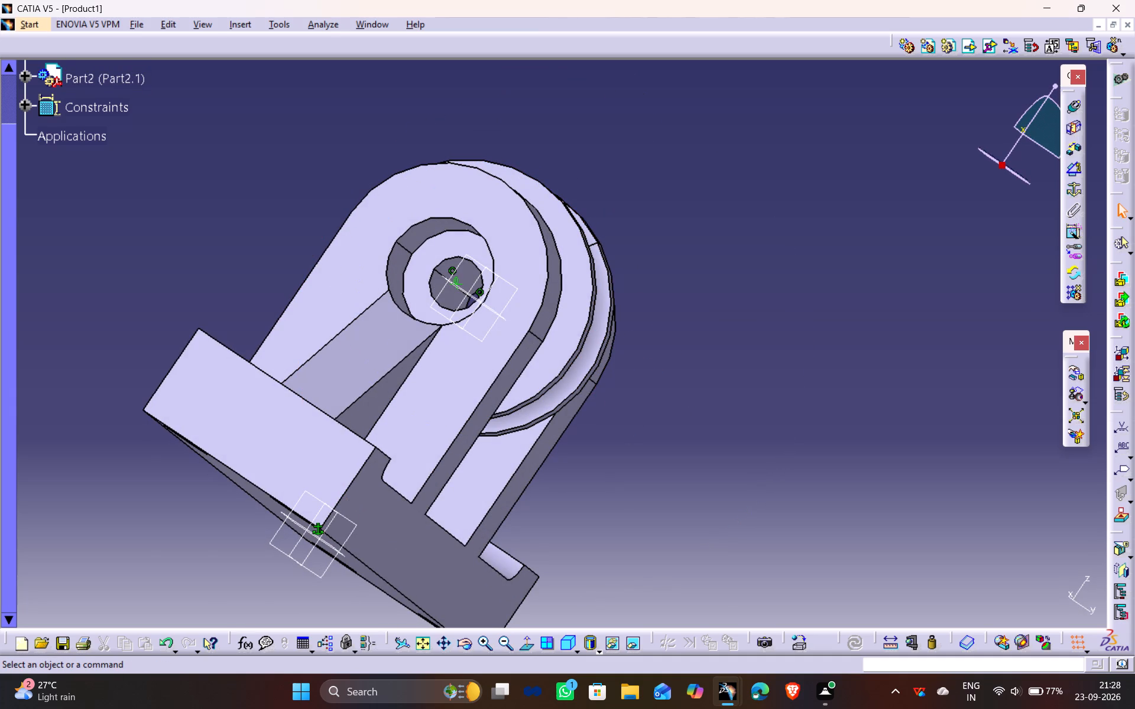
middle_click_drag(544, 150, 502, 202)
left_click_drag(539, 154, 502, 202)
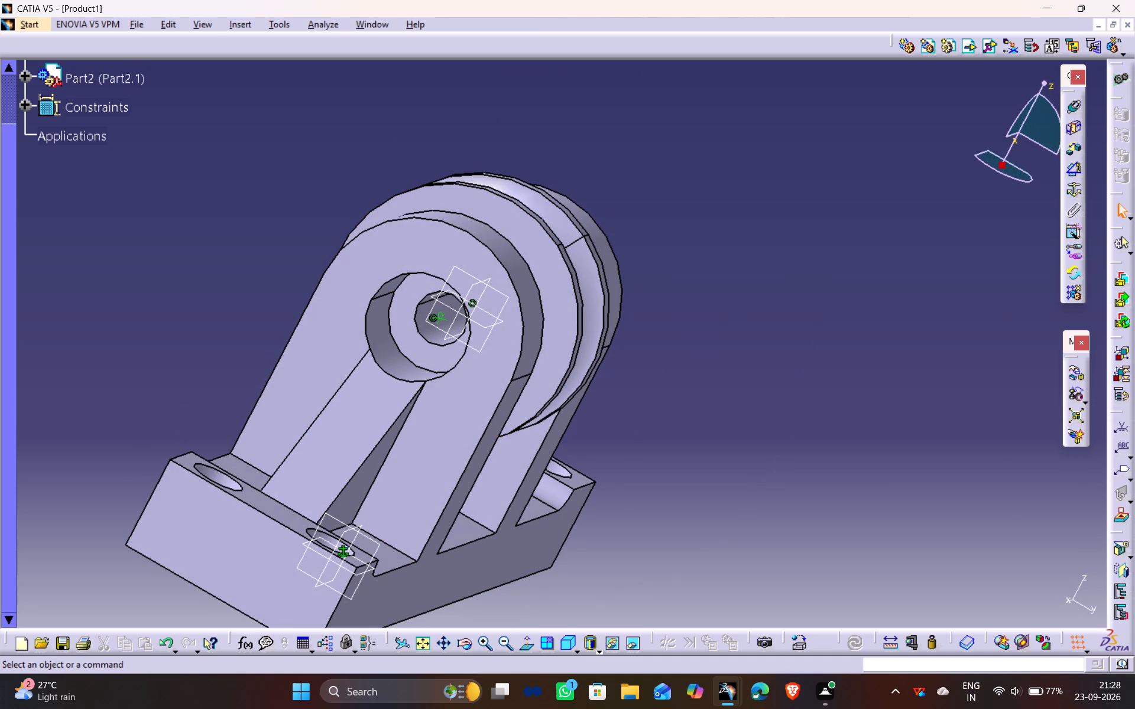
scroll(203, 65, "up", 2)
Insert another existing component into the assembly.
left_click(239, 30)
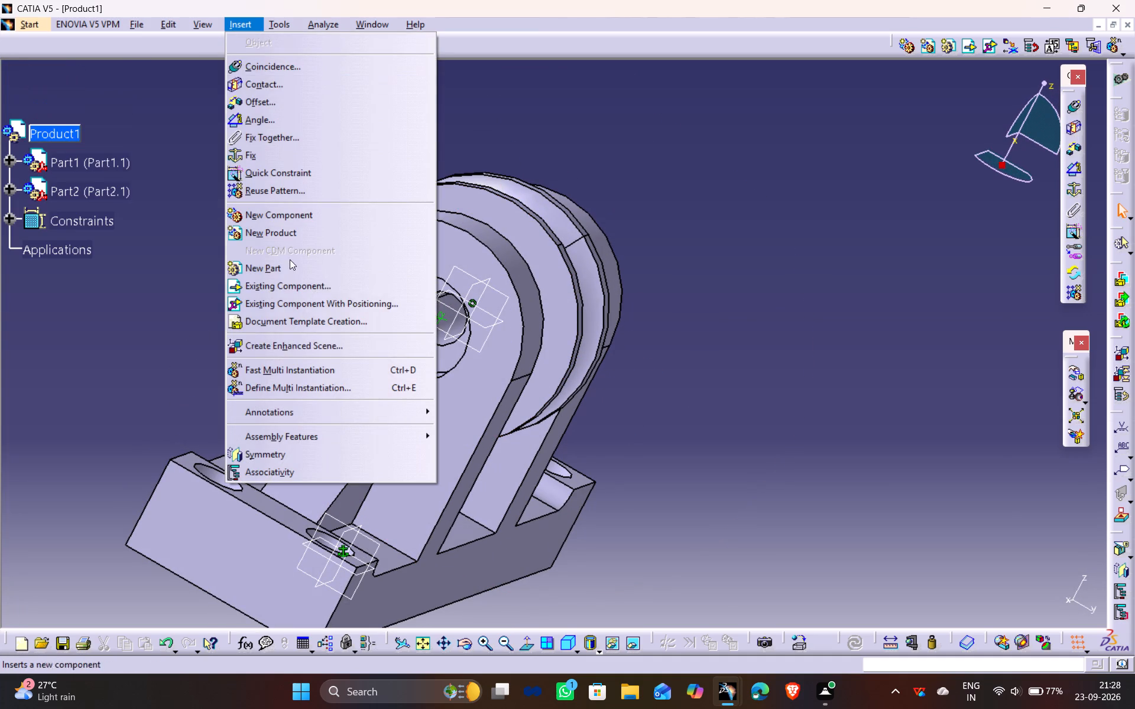
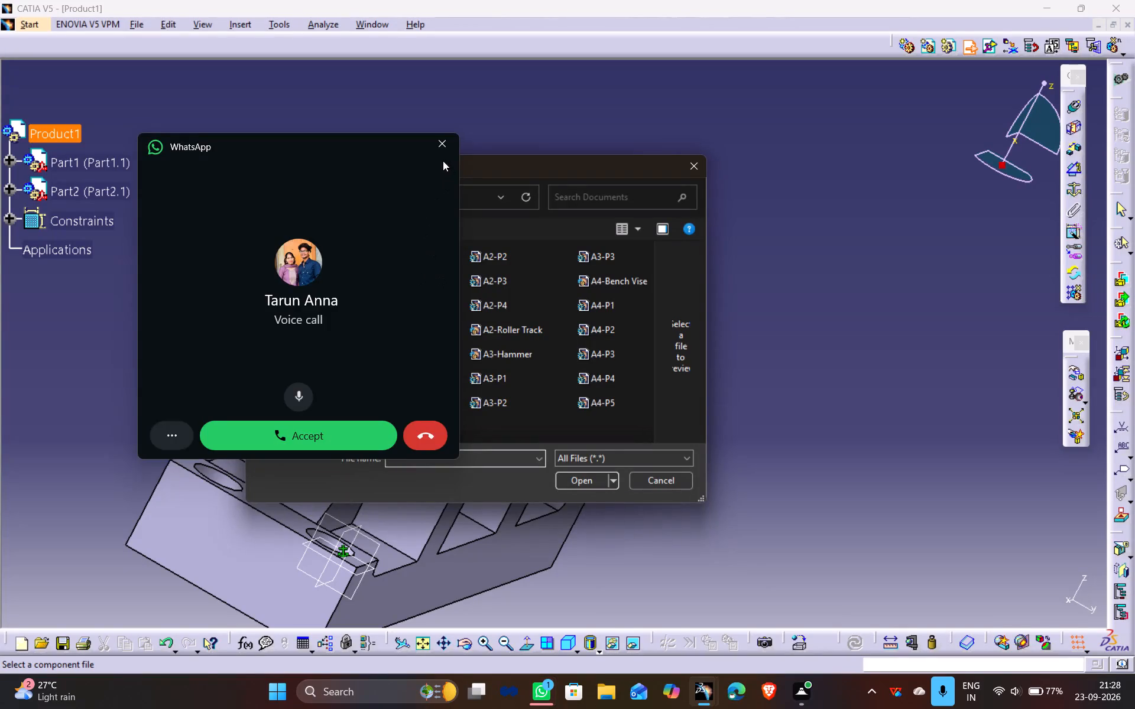
Insert the existing part file A14-P3 into Product1.
left_click(443, 145)
scroll(581, 340, "down", 4)
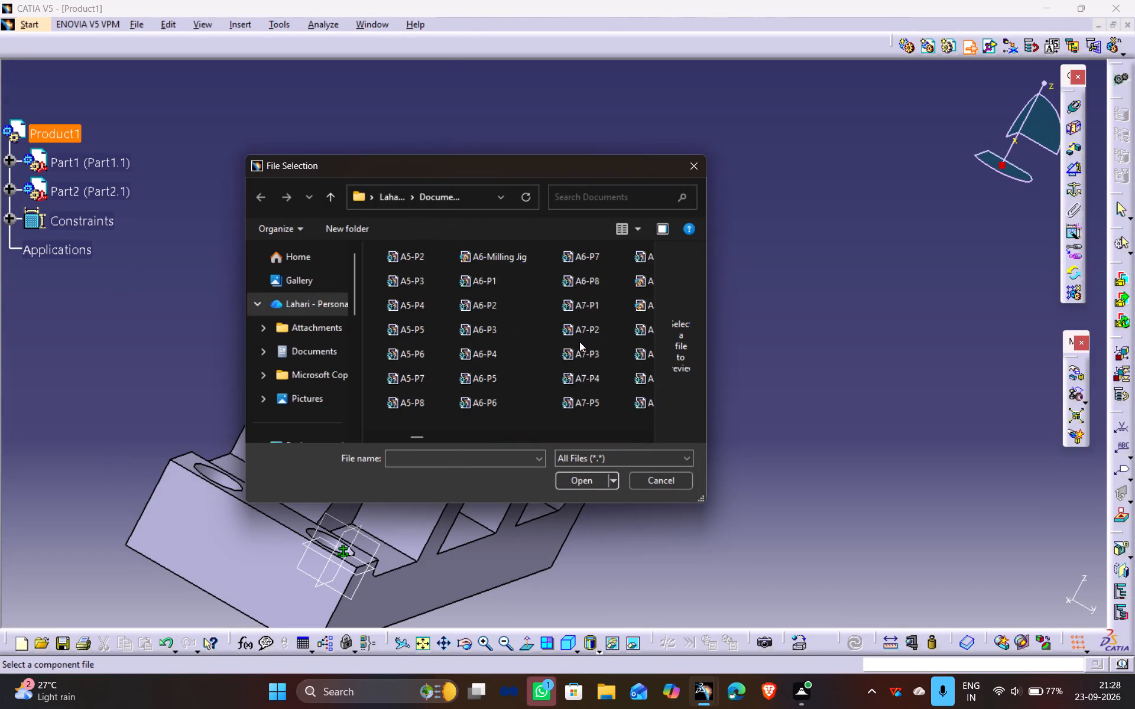
scroll(579, 342, "down", 8)
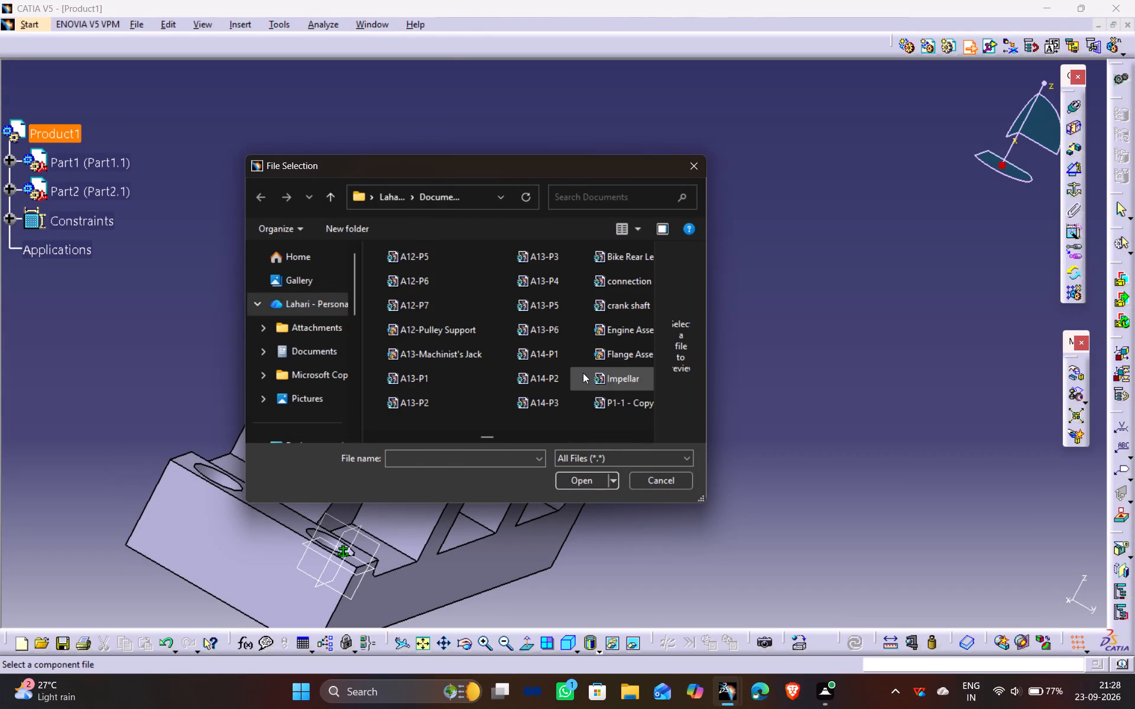
left_click(556, 402)
left_click(578, 477)
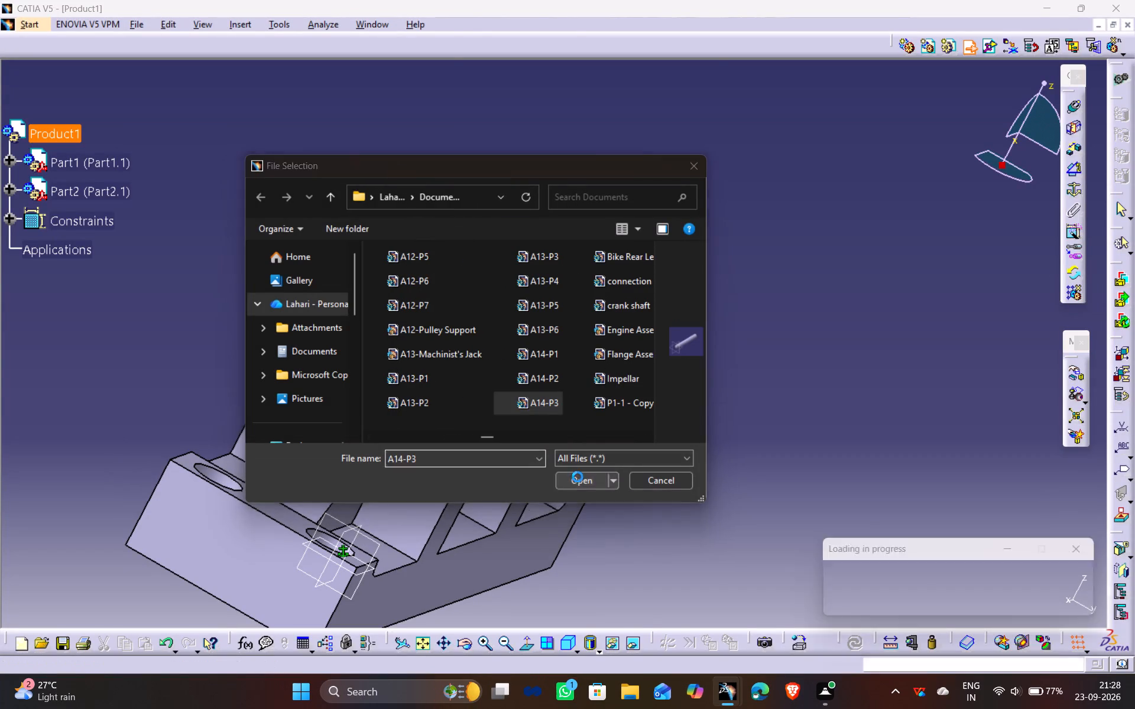
Add a coincidence constraint between the pin's axis and the pulley's bore axis, and update the assembly.
middle_click_drag(593, 549, 582, 512, "ctrl")
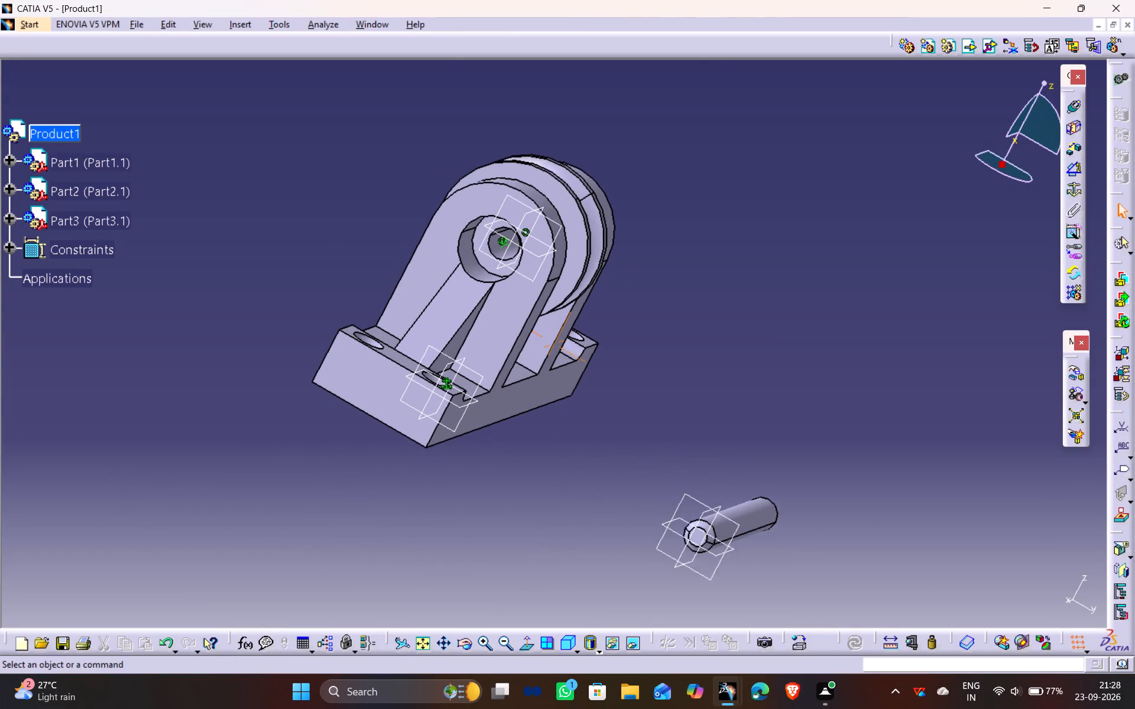
middle_click_drag(582, 512, 582, 508, "ctrl")
left_click_drag(1074, 106, 1072, 113)
left_click(764, 522)
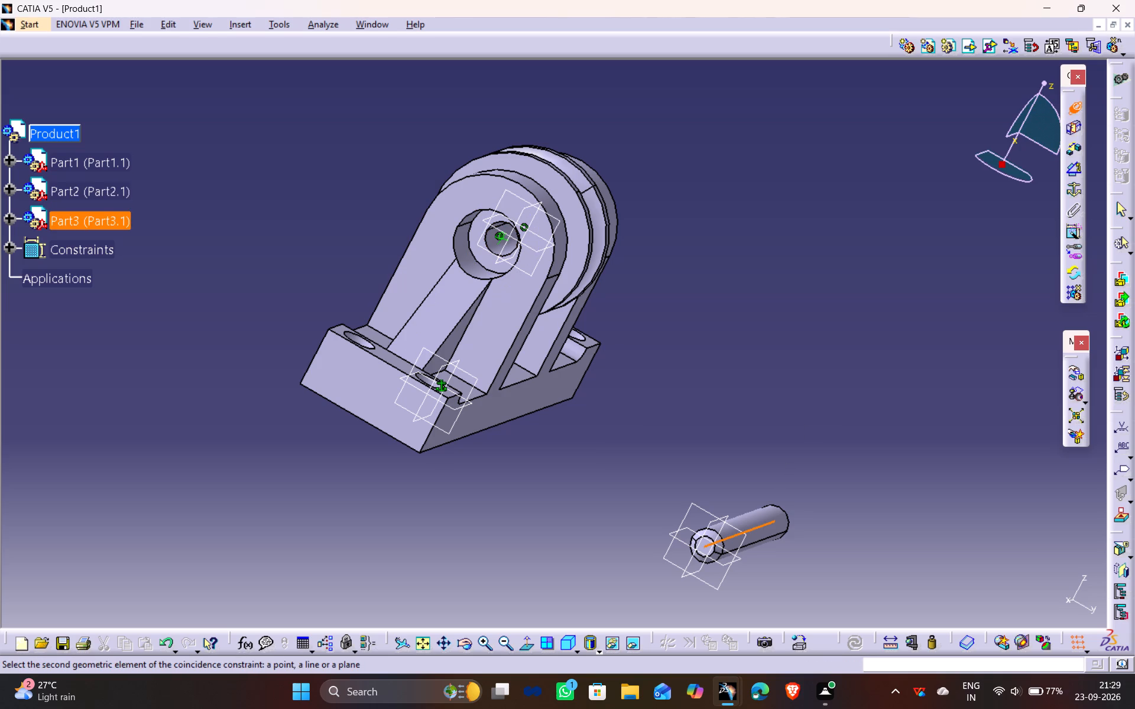
left_click(492, 242)
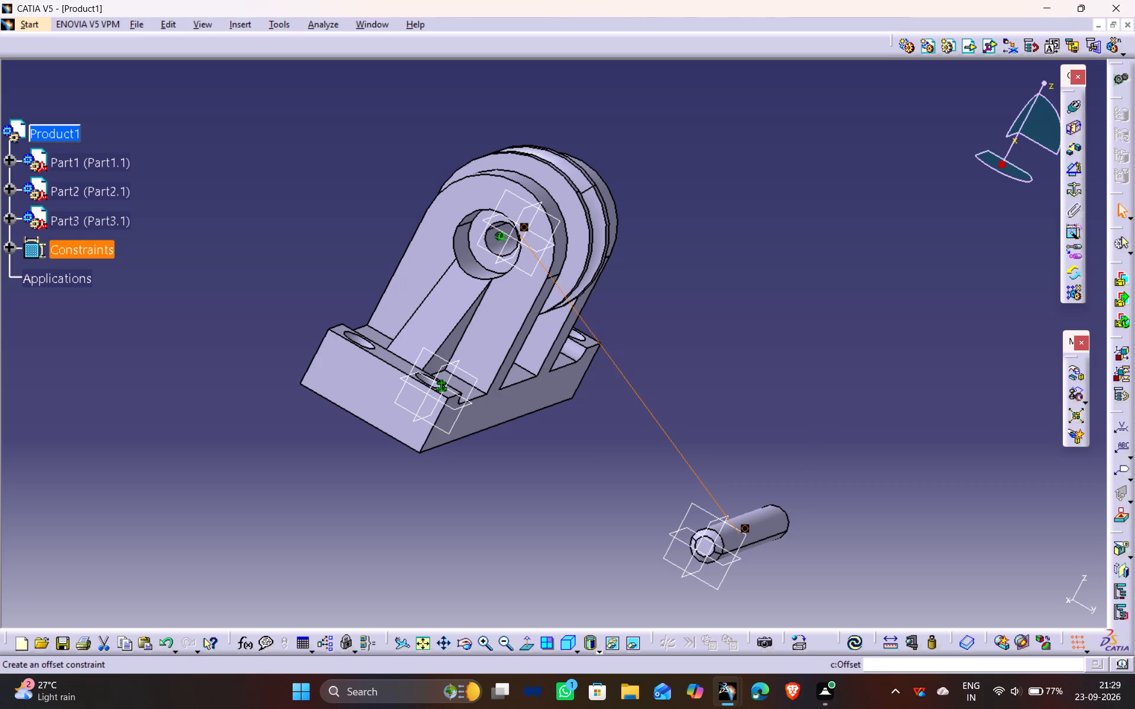
left_click(855, 645)
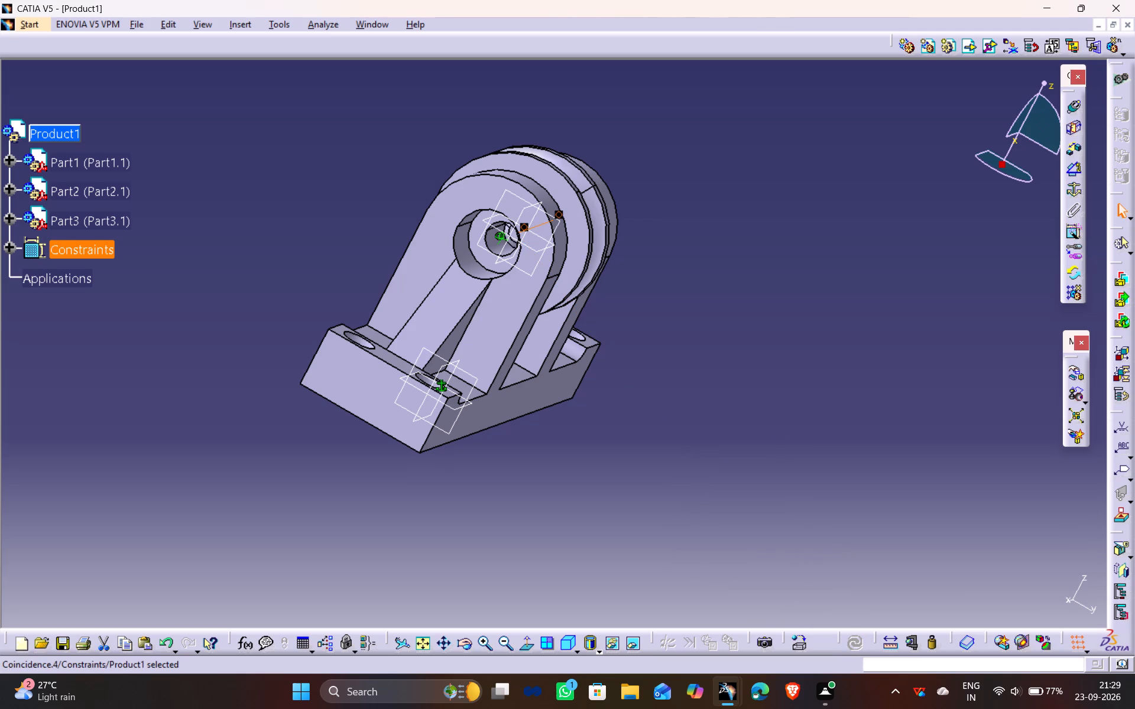
Examine the pin's position relative to the pulley and the bracket's uprights from several angles.
middle_click_drag(481, 534, 507, 429, "ctrl")
scroll(507, 428, "down", 1, "ctrl")
middle_click_drag(521, 403, 504, 538)
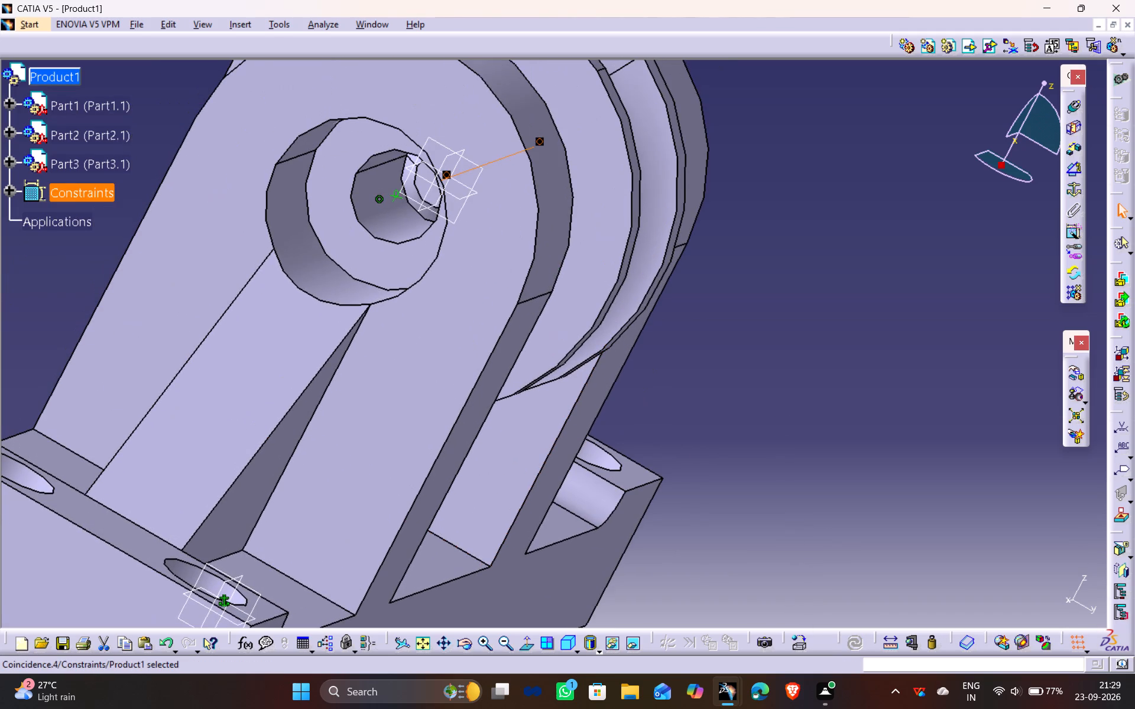
scroll(885, 230, "up", 1)
middle_click_drag(885, 230, 372, 445)
left_click_drag(885, 230, 372, 445)
scroll(885, 230, "down", 1)
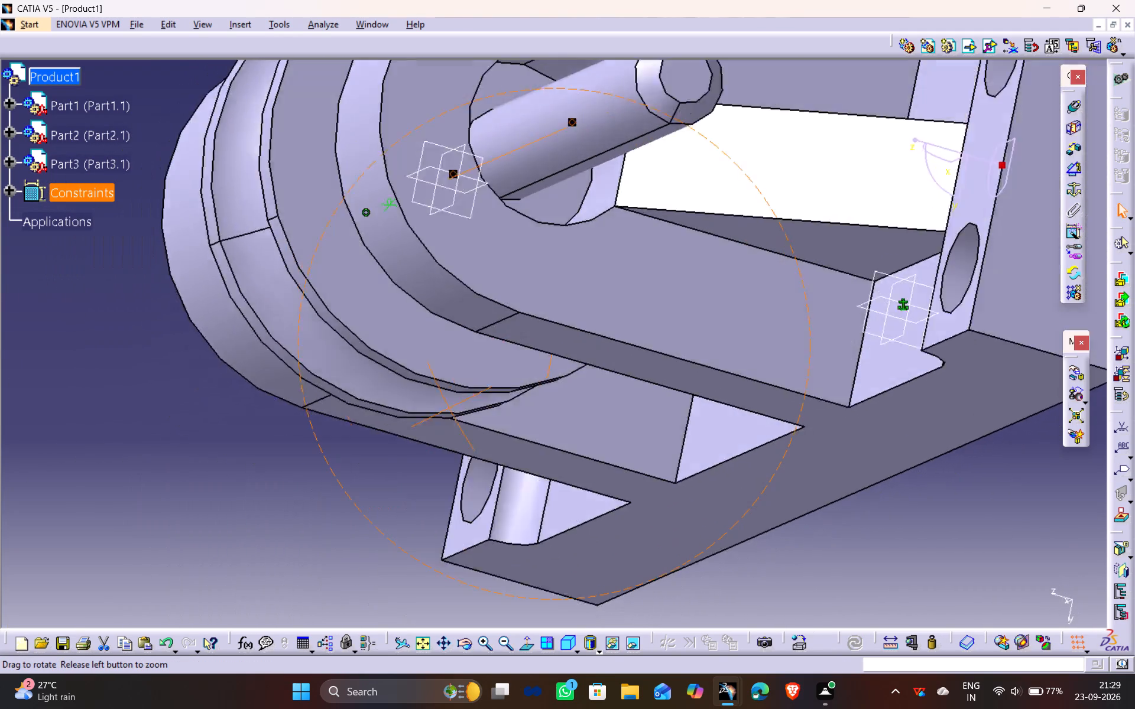
left_click_drag(372, 445, 342, 458)
middle_click_drag(372, 445, 342, 458)
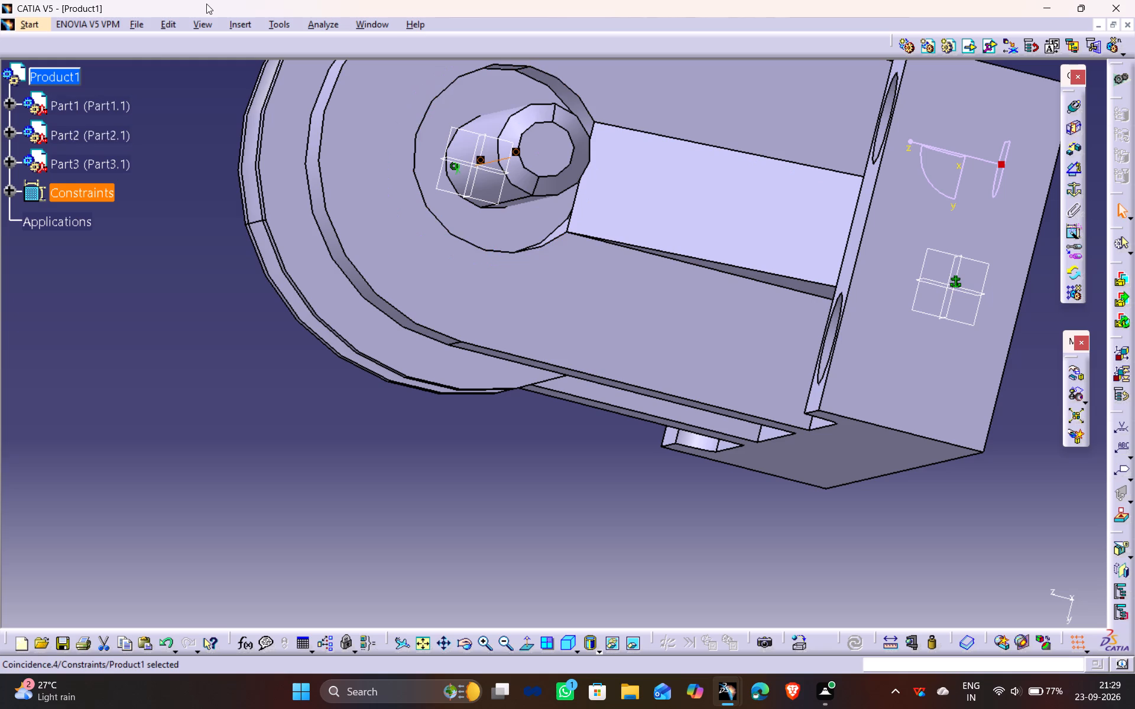
middle_click_drag(160, 326, 467, 261)
left_click_drag(164, 330, 467, 261)
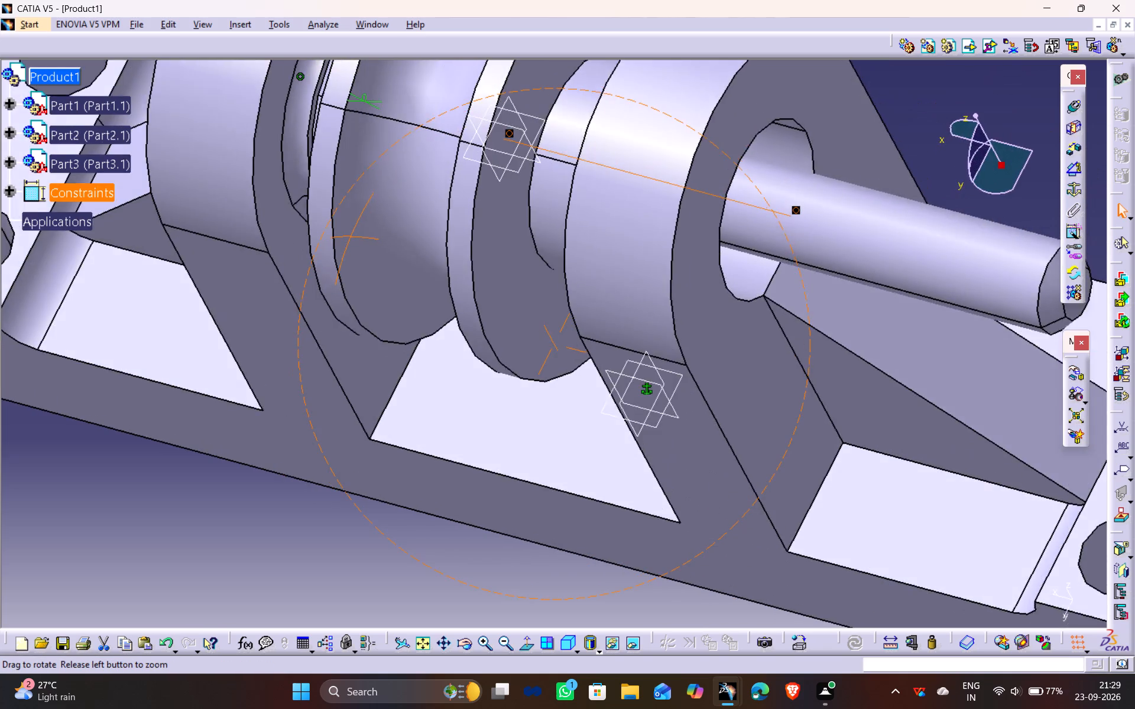
left_click_drag(467, 261, 523, 265)
middle_click_drag(467, 261, 641, 308)
left_click_drag(632, 303, 641, 308)
middle_click_drag(381, 147, 427, 221)
left_click_drag(392, 167, 427, 220)
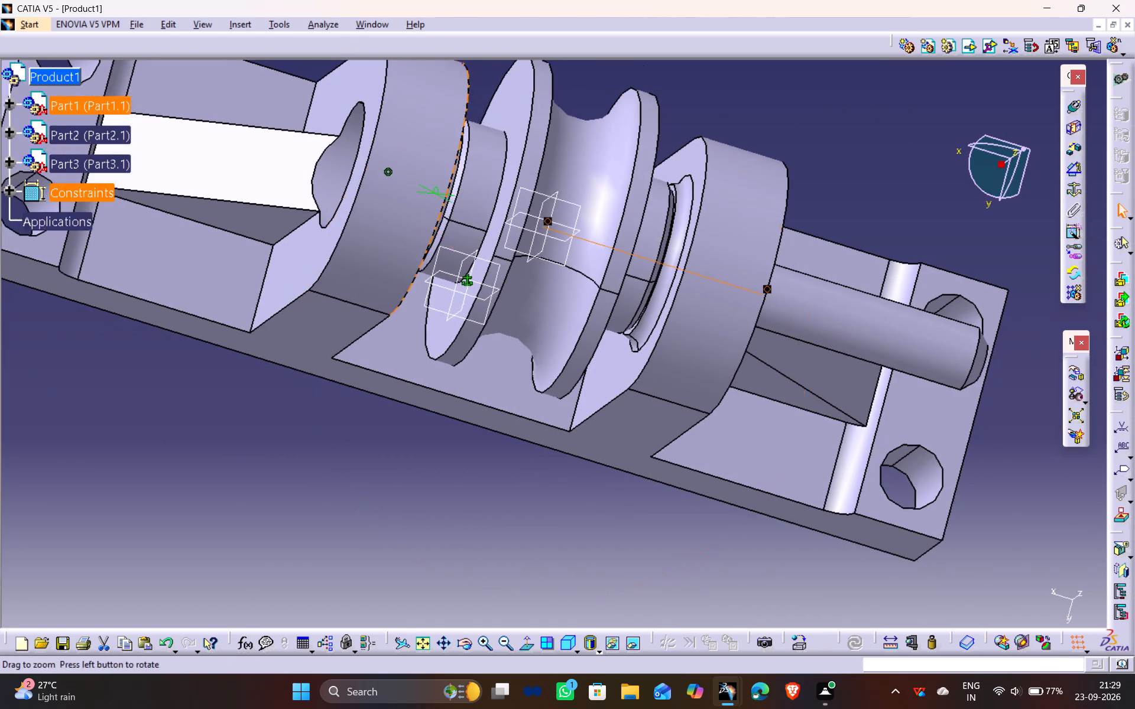
middle_click_drag(427, 221, 427, 222)
scroll(427, 222, "down", 1)
middle_click_drag(582, 45, 569, 141)
scroll(610, 73, "down", 1)
middle_click_drag(609, 73, 566, 174)
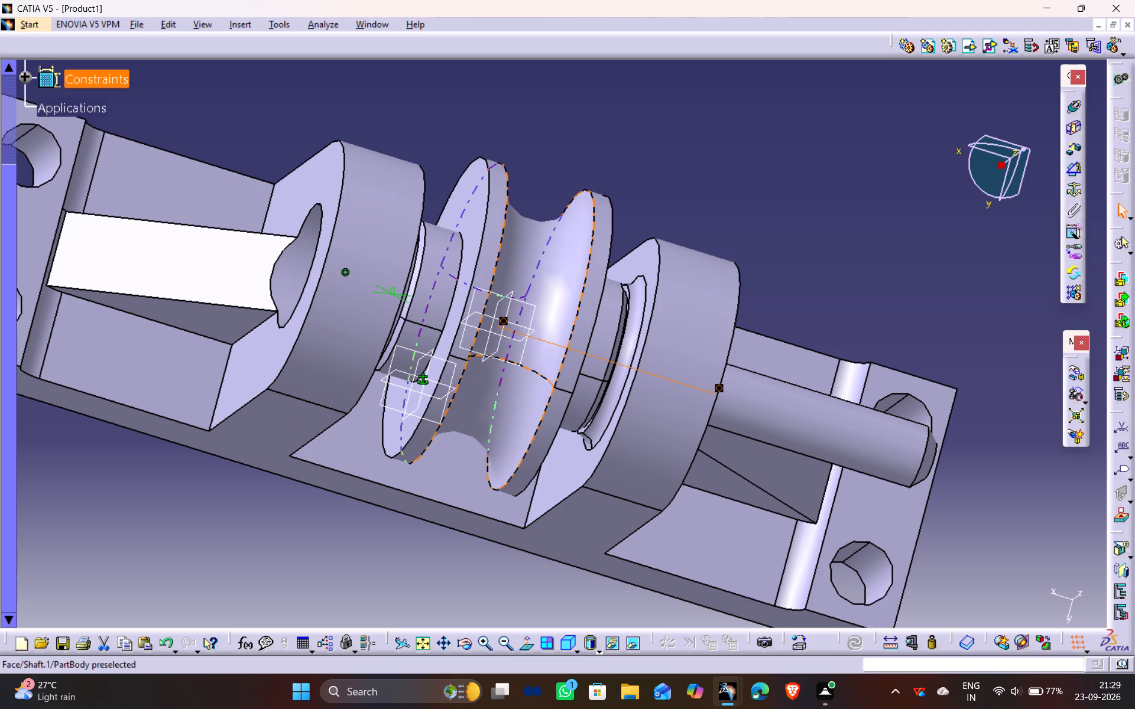
left_click(510, 308)
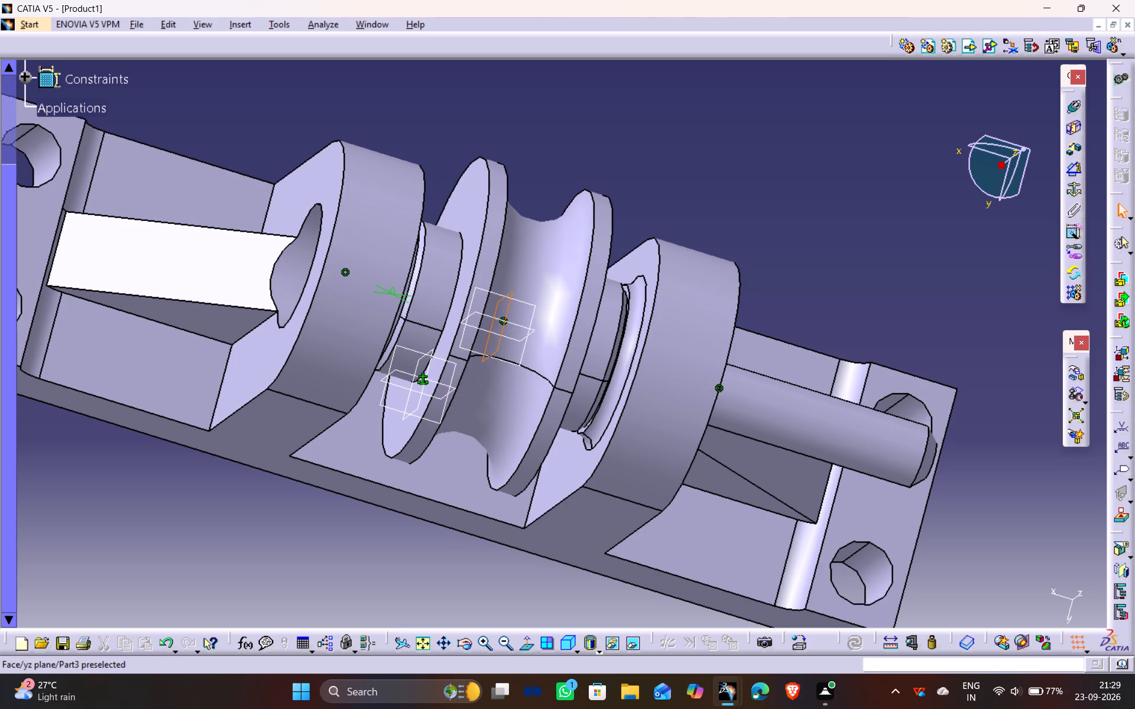
middle_click_drag(430, 569, 445, 565)
left_click_drag(431, 571, 445, 565)
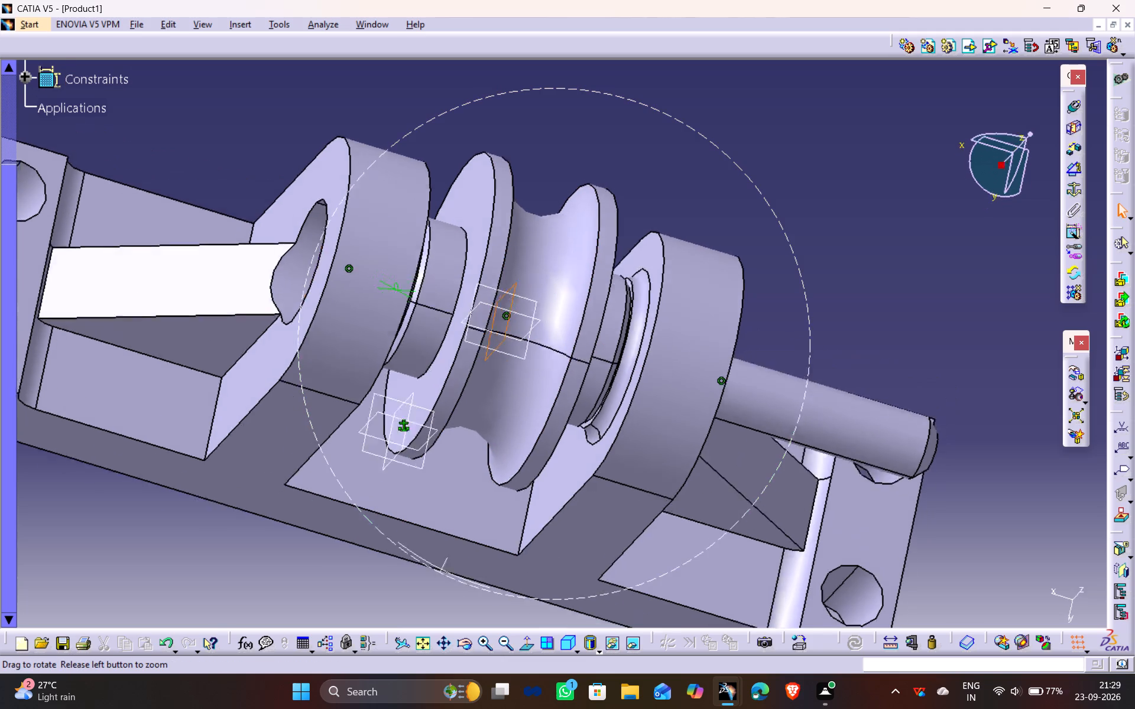
middle_click_drag(445, 565, 793, 337)
left_click_drag(445, 565, 793, 337)
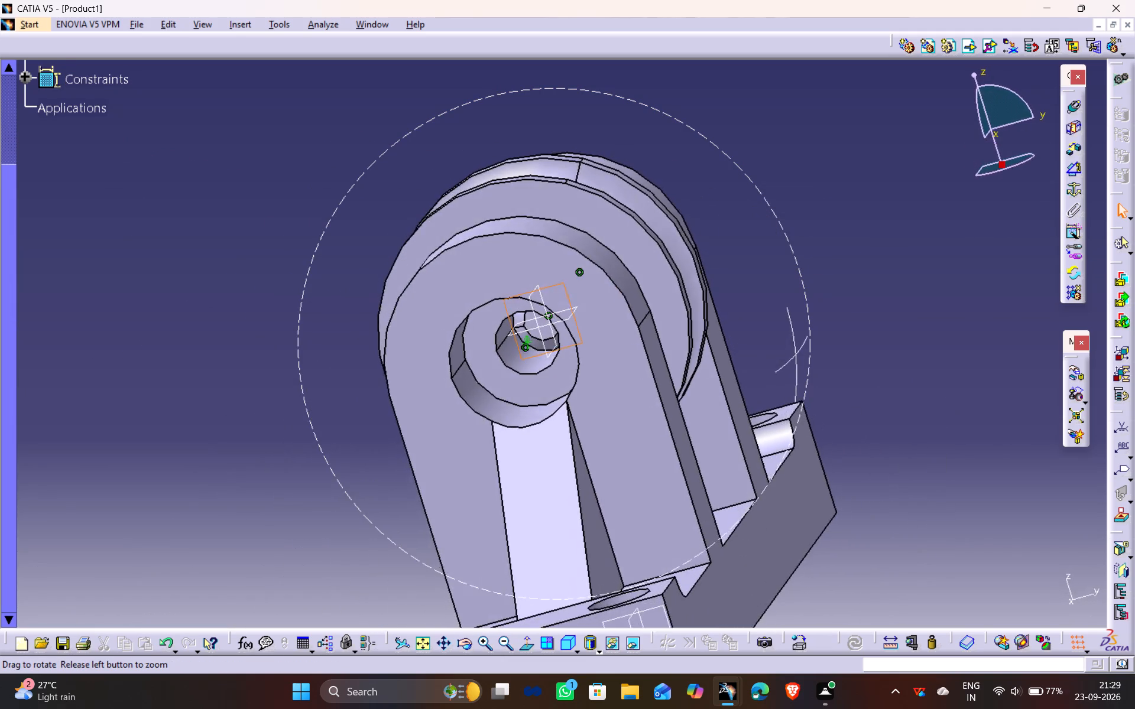
left_click_drag(793, 337, 540, 567)
middle_click_drag(793, 337, 540, 567)
scroll(540, 567, "down", 1)
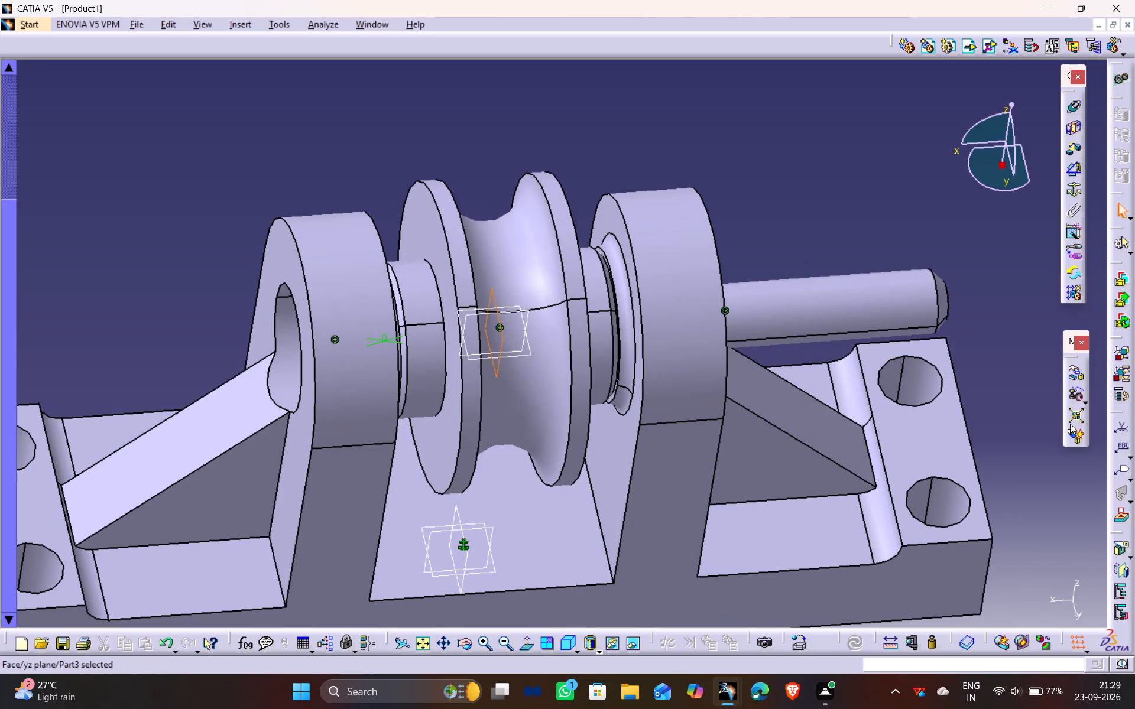
Add a -3 mm offset constraint, orientation Same, between the pin's yz plane and the outer face of the upright opposite its protruding end, and update.
left_click(1070, 376)
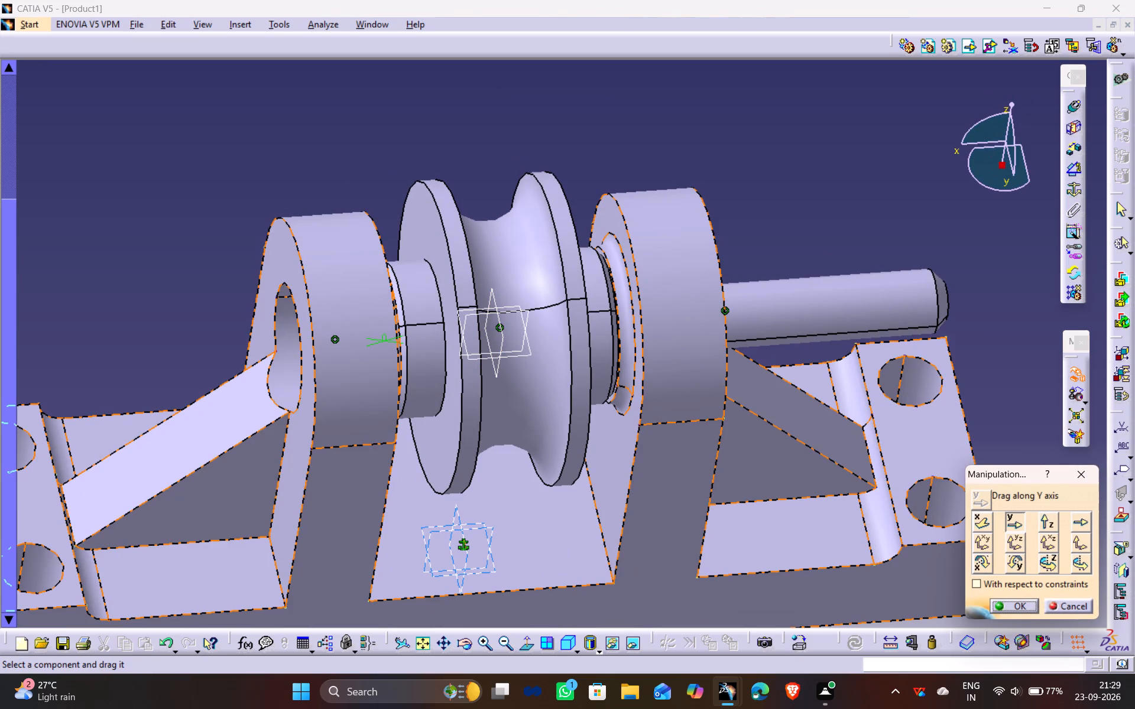
left_click(1069, 477)
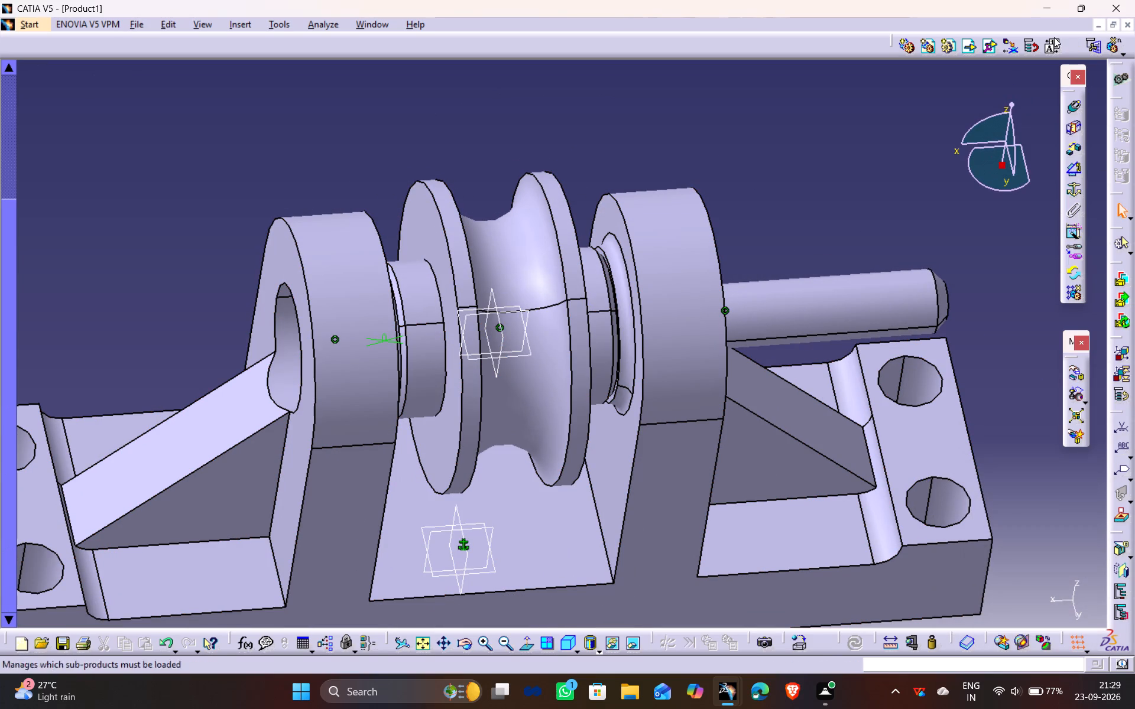
left_click(1074, 149)
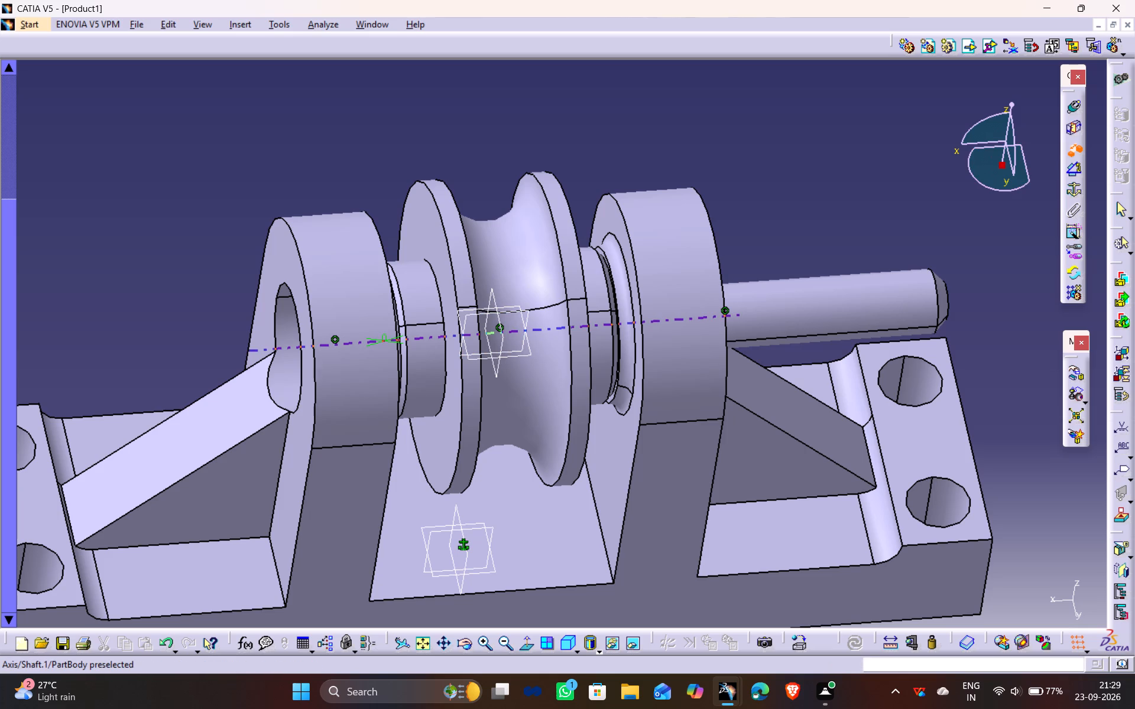
left_click(501, 322)
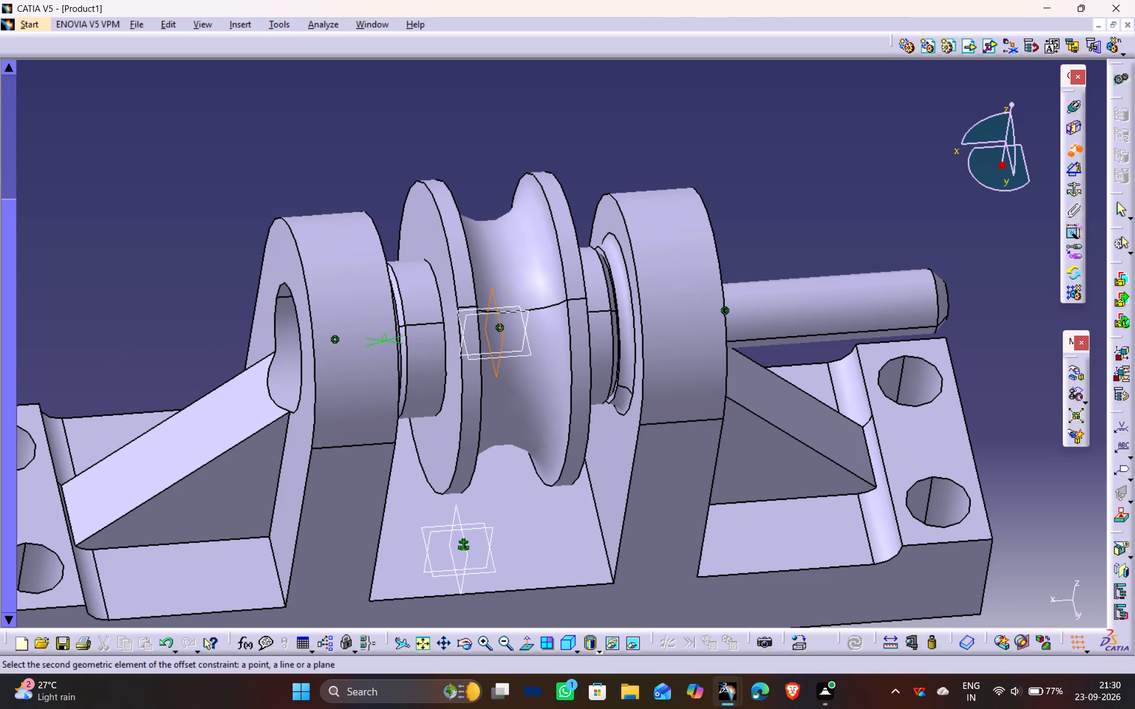
left_click(284, 269)
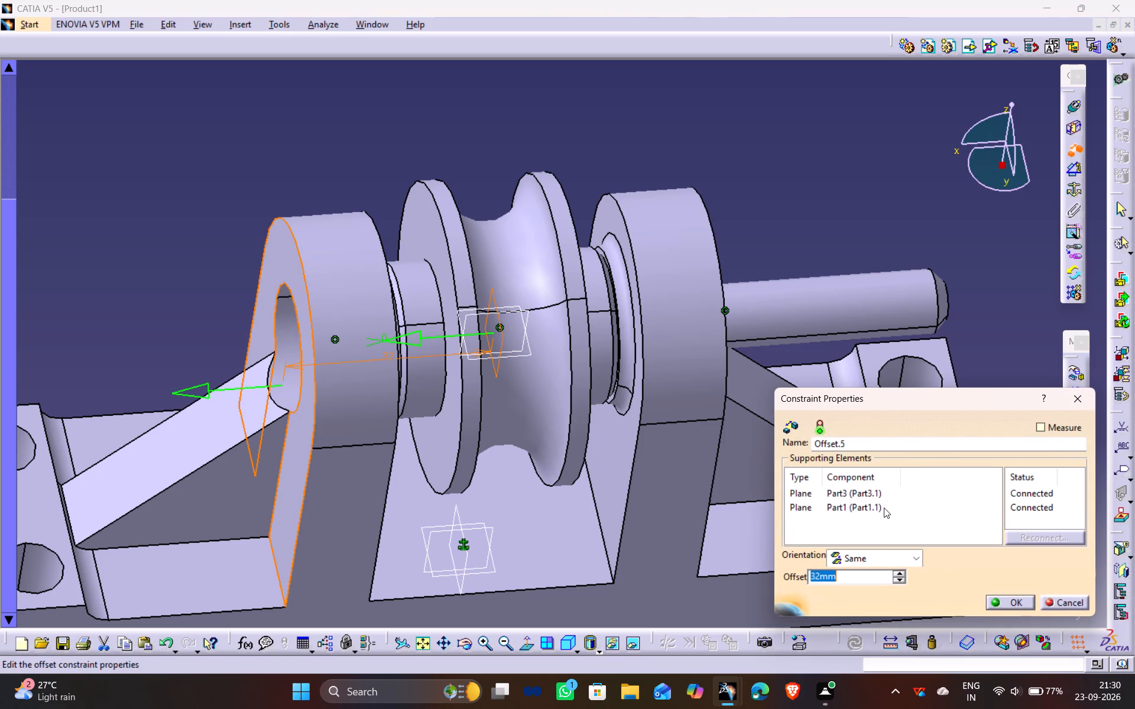
left_click_drag(843, 578, 552, 593)
key("minus")
key("6")
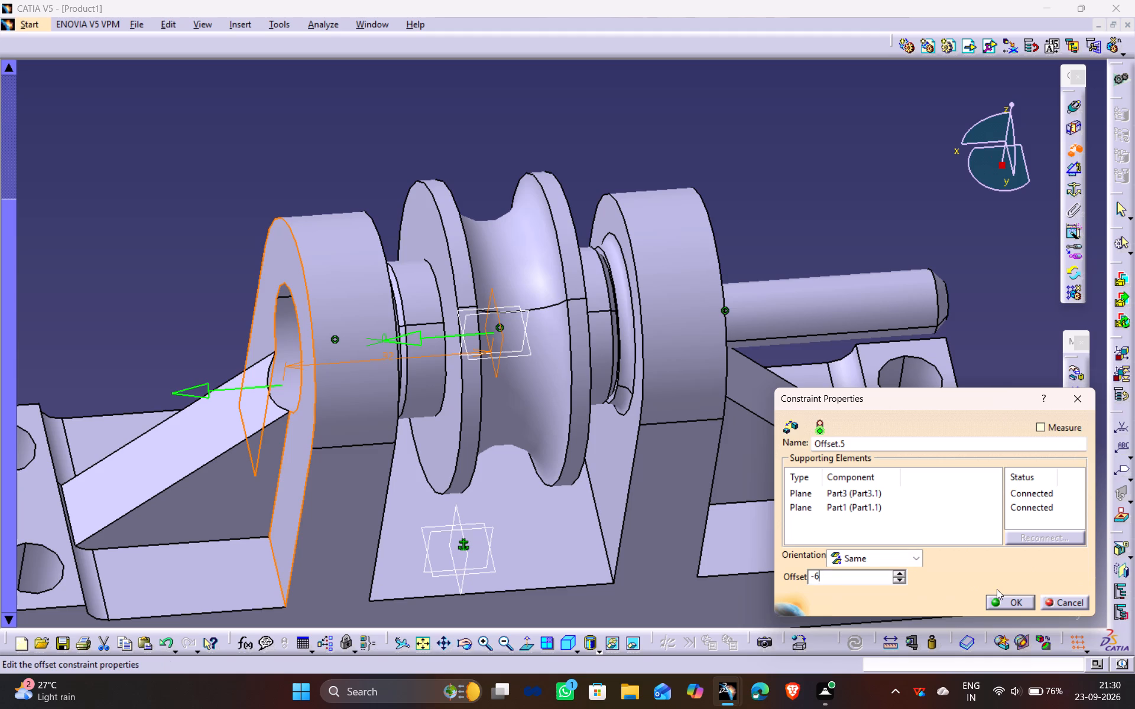
key("BackSpace")
key("3")
left_click(1019, 602)
left_click(855, 645)
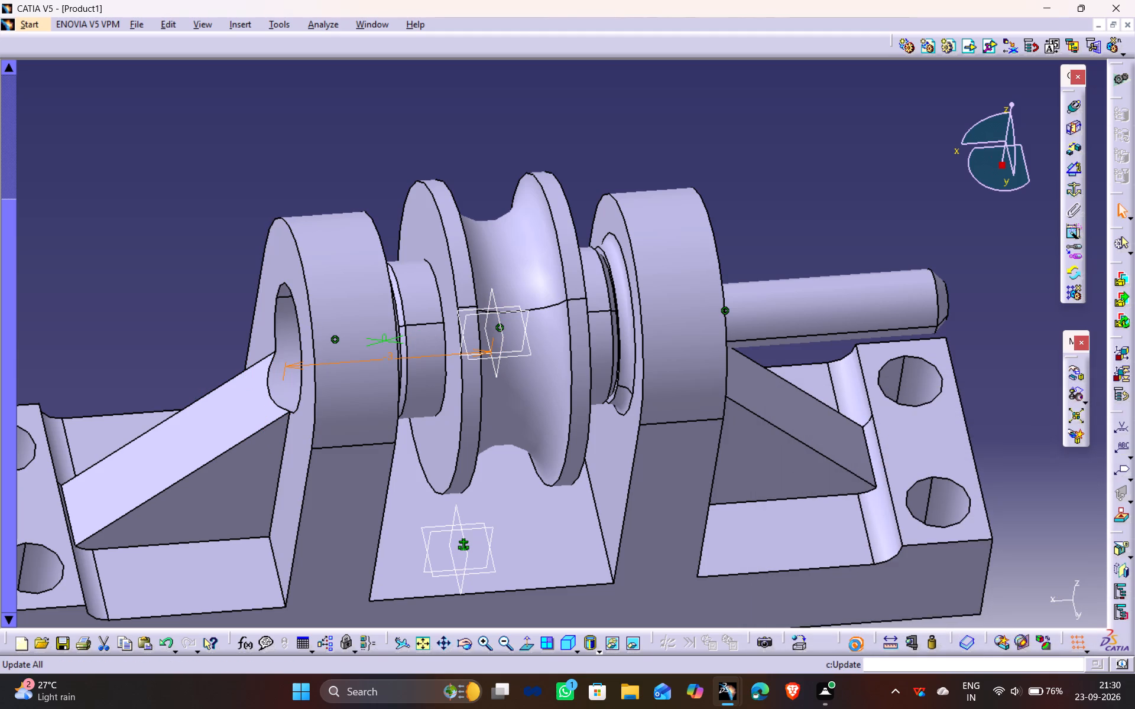
Examine both ends of the pin in the bracket's uprights from several angles.
left_click(799, 209)
scroll(895, 230, "up", 1)
left_click_drag(895, 230, 826, 256)
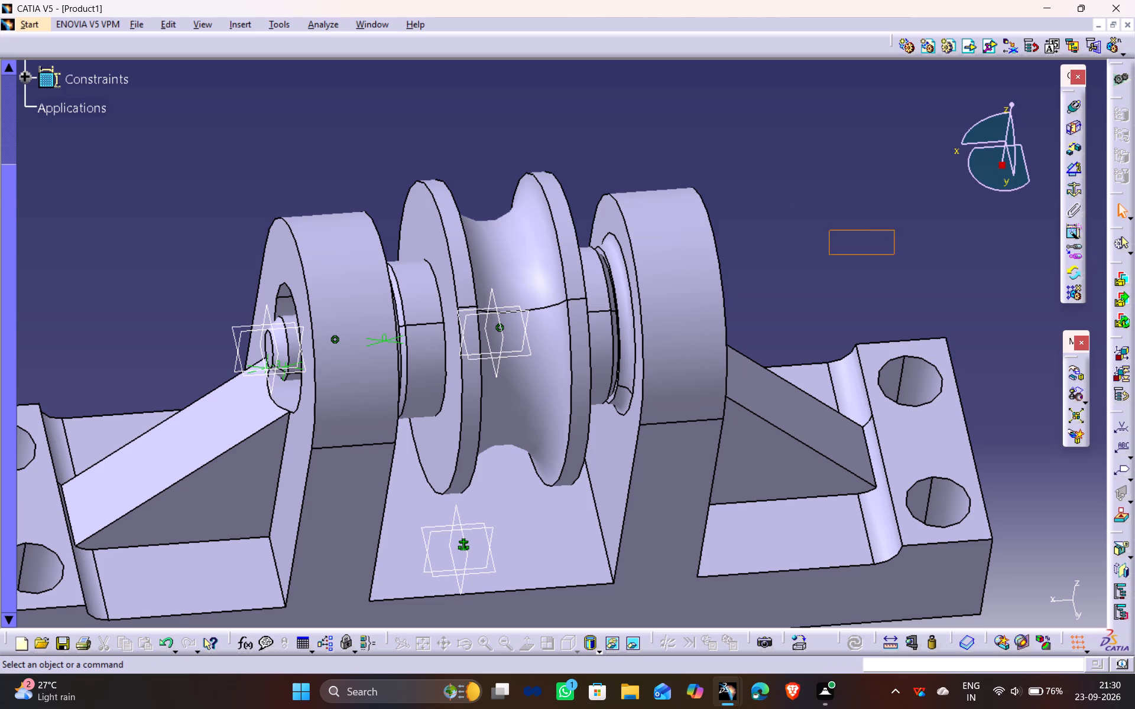
left_click_drag(826, 256, 708, 281)
scroll(712, 281, "down", 1)
middle_click_drag(887, 203, 732, 269)
left_click_drag(887, 203, 732, 269)
scroll(771, 255, "down", 1)
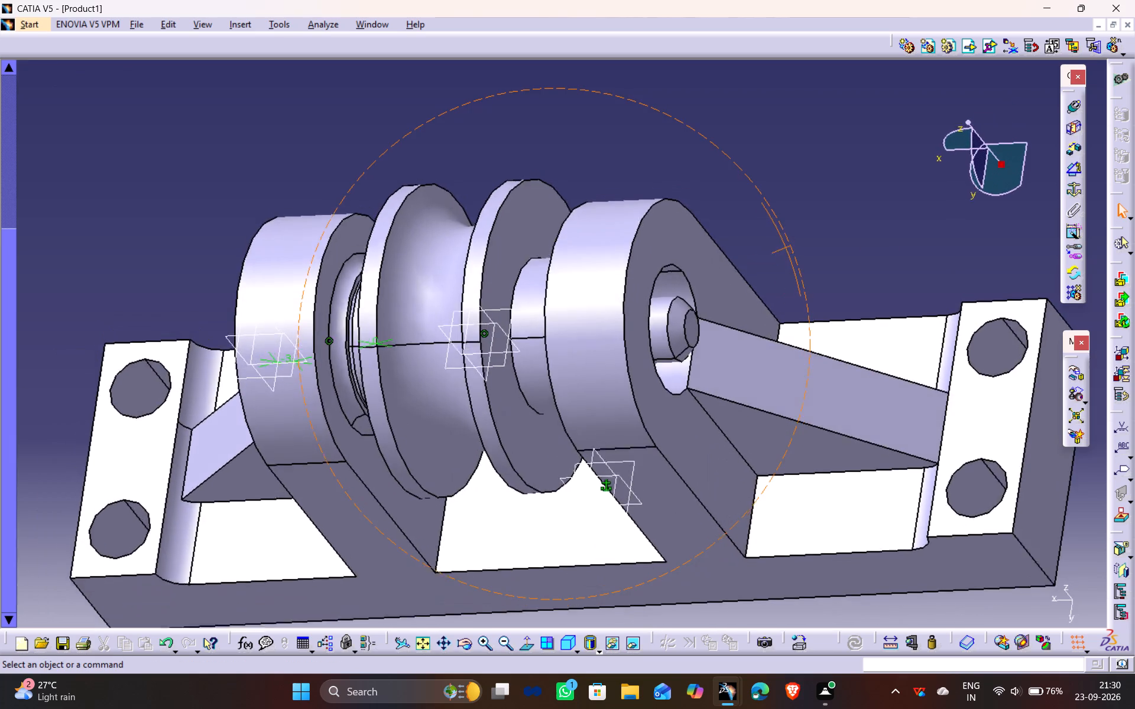
left_click_drag(732, 269, 888, 192)
middle_click_drag(732, 269, 883, 190)
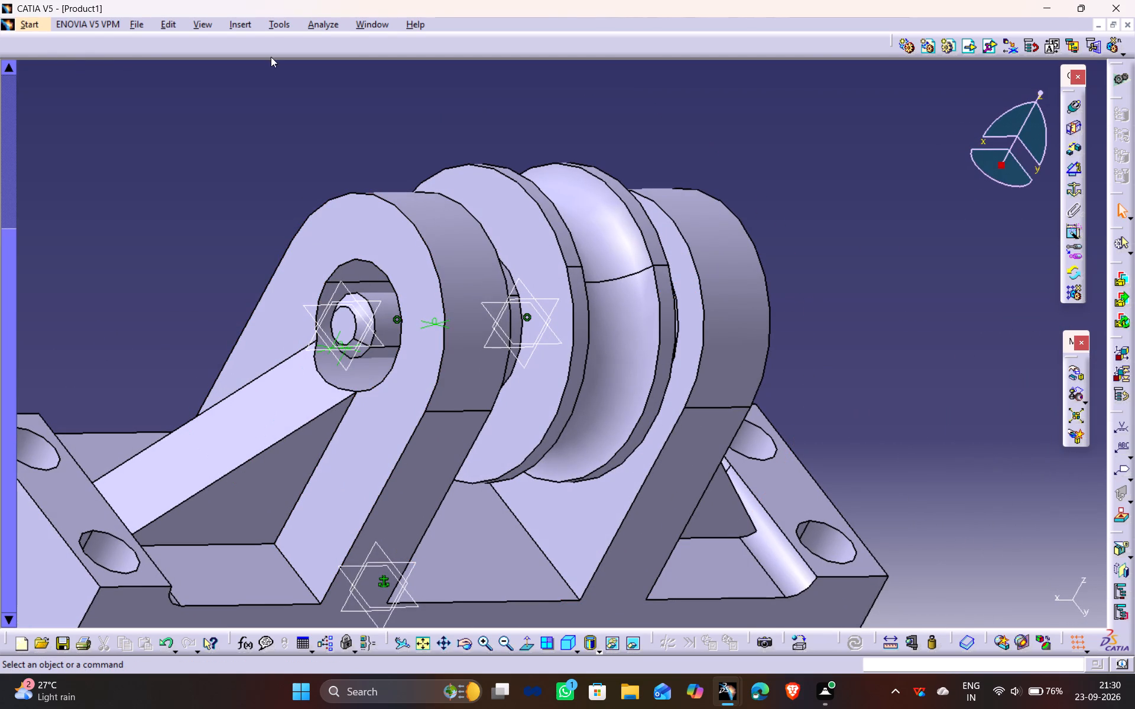
Save the assembly as a CATProduct named A14-Cable Support.
left_click(133, 29)
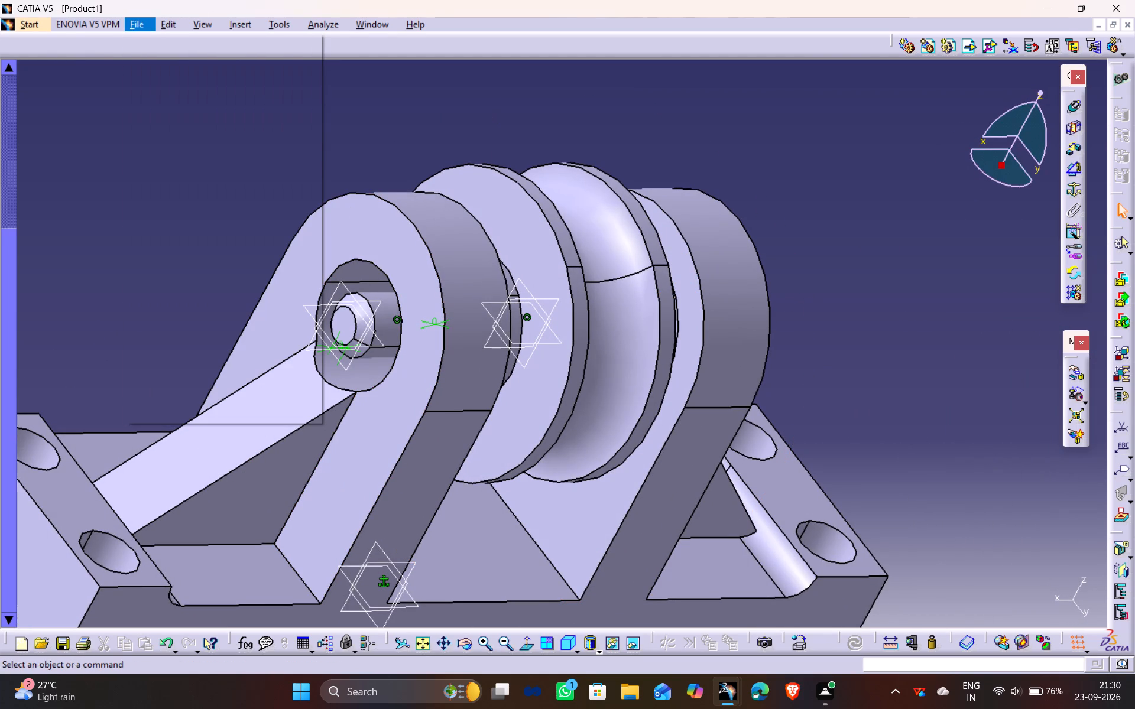
left_click(492, 112)
key("ctrl+s")
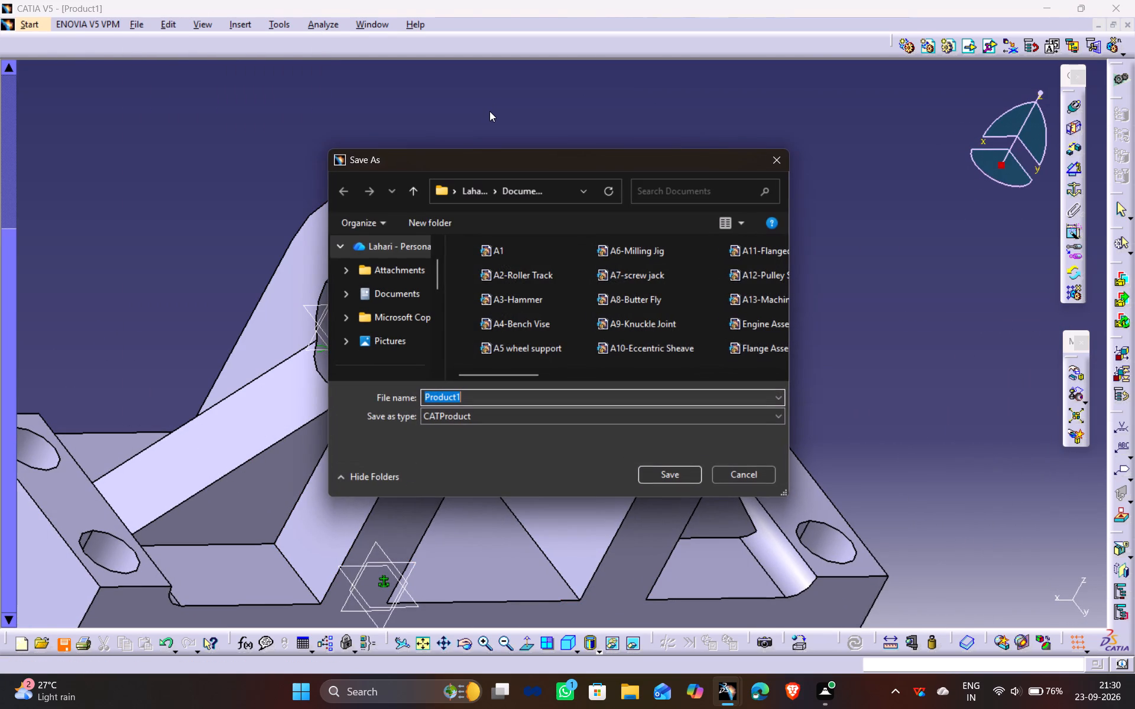
key("BackSpace")
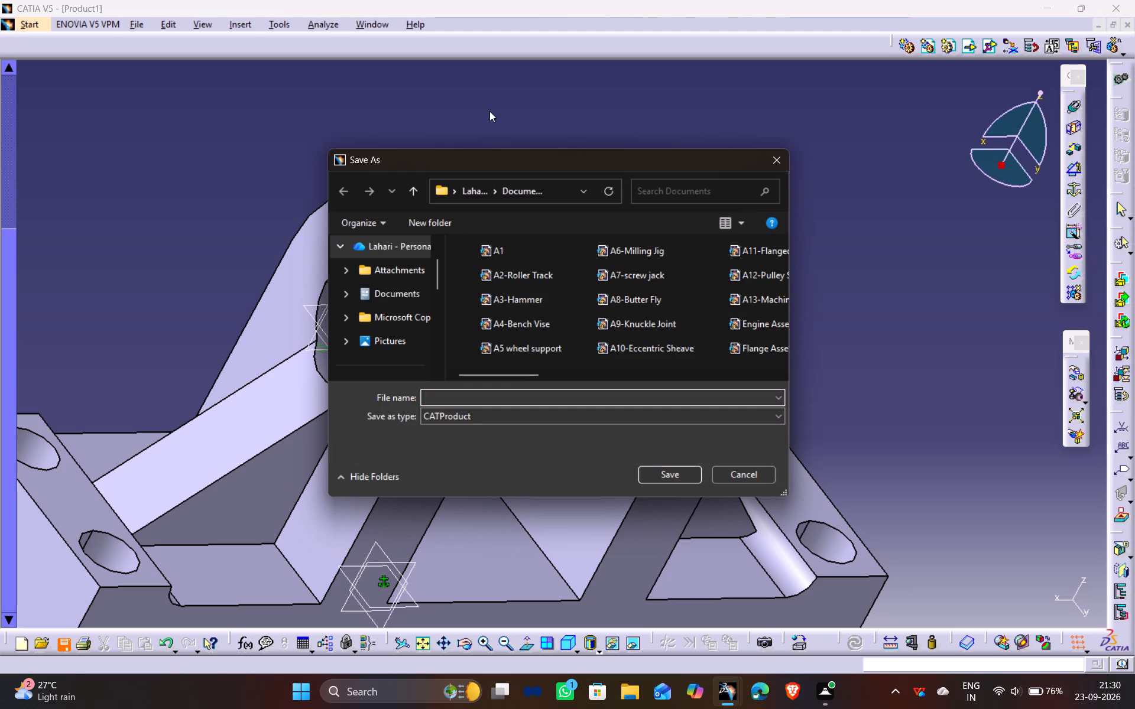
type("A14")
key("minus")
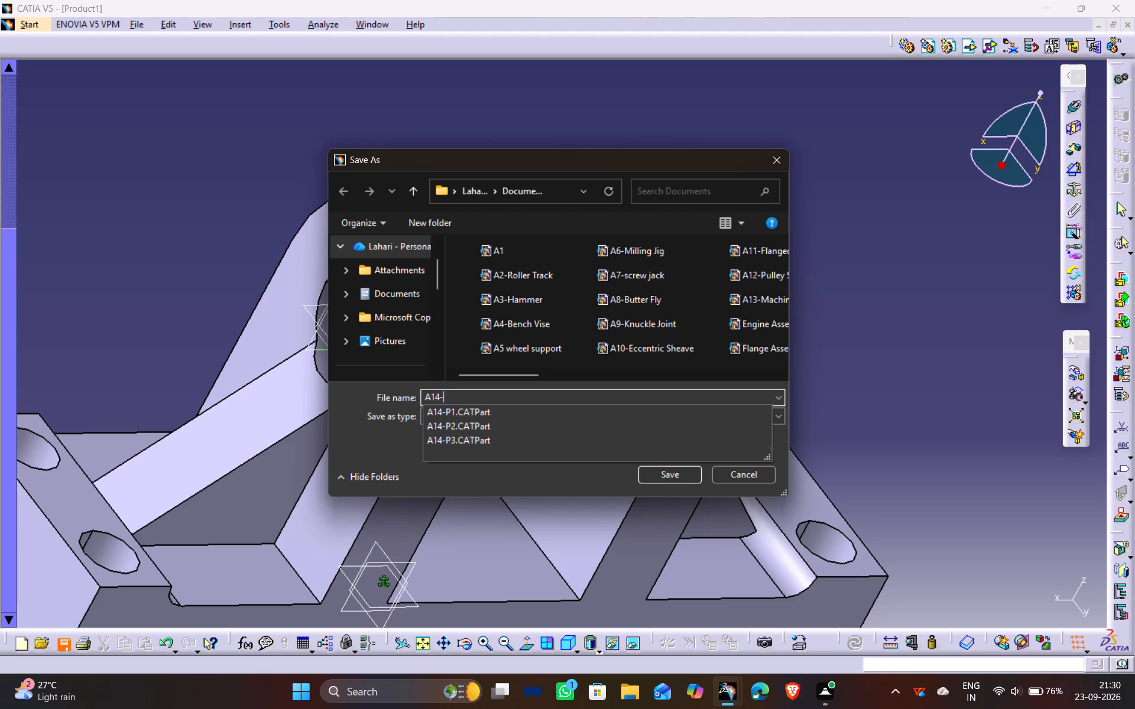
type("Ca")
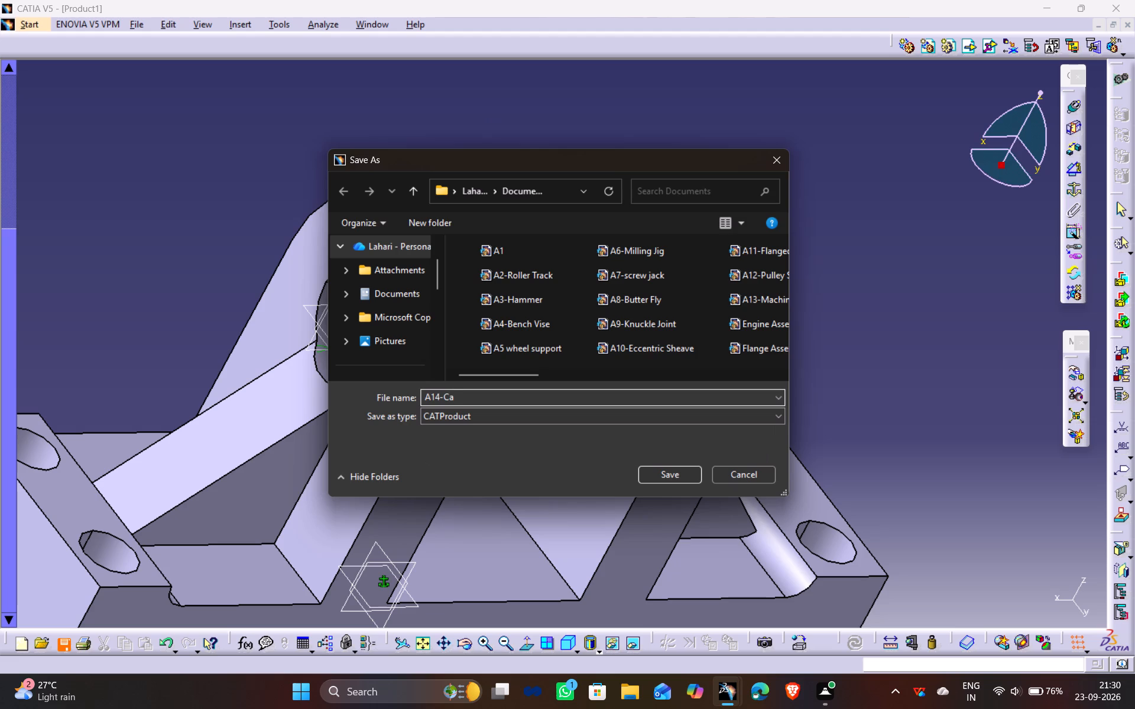
key("b")
type("le Support")
key("Return")
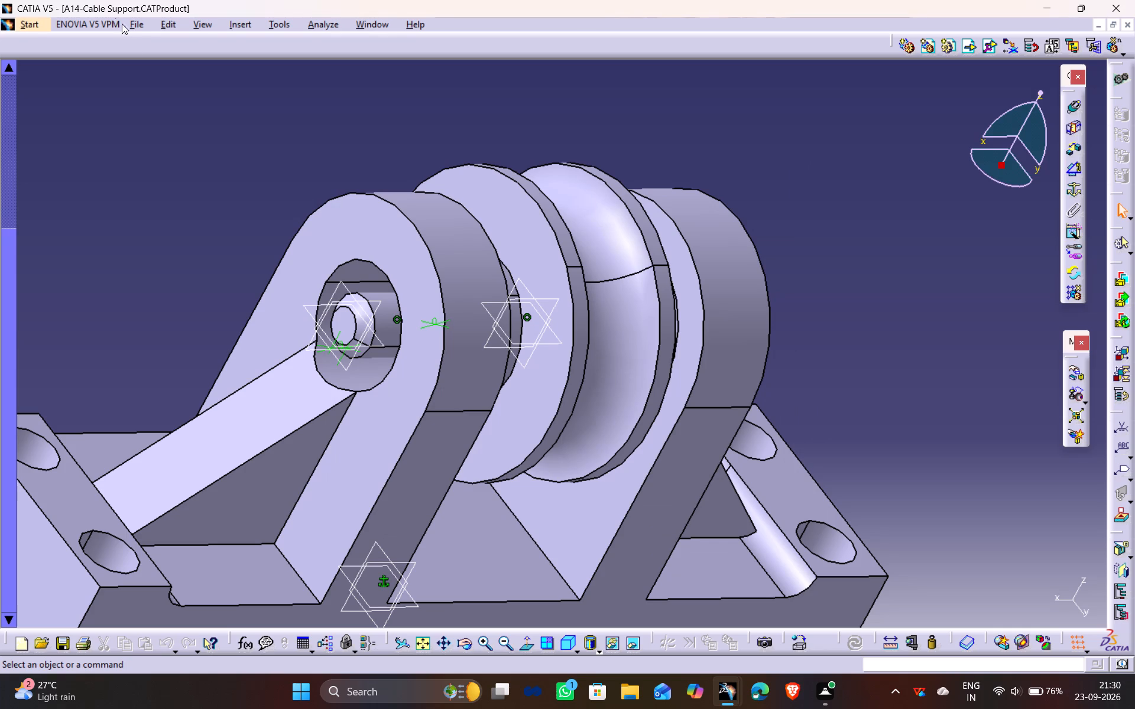
Open the bracket part A14-P1 from the recently used documents.
left_click(139, 16)
left_click(134, 25)
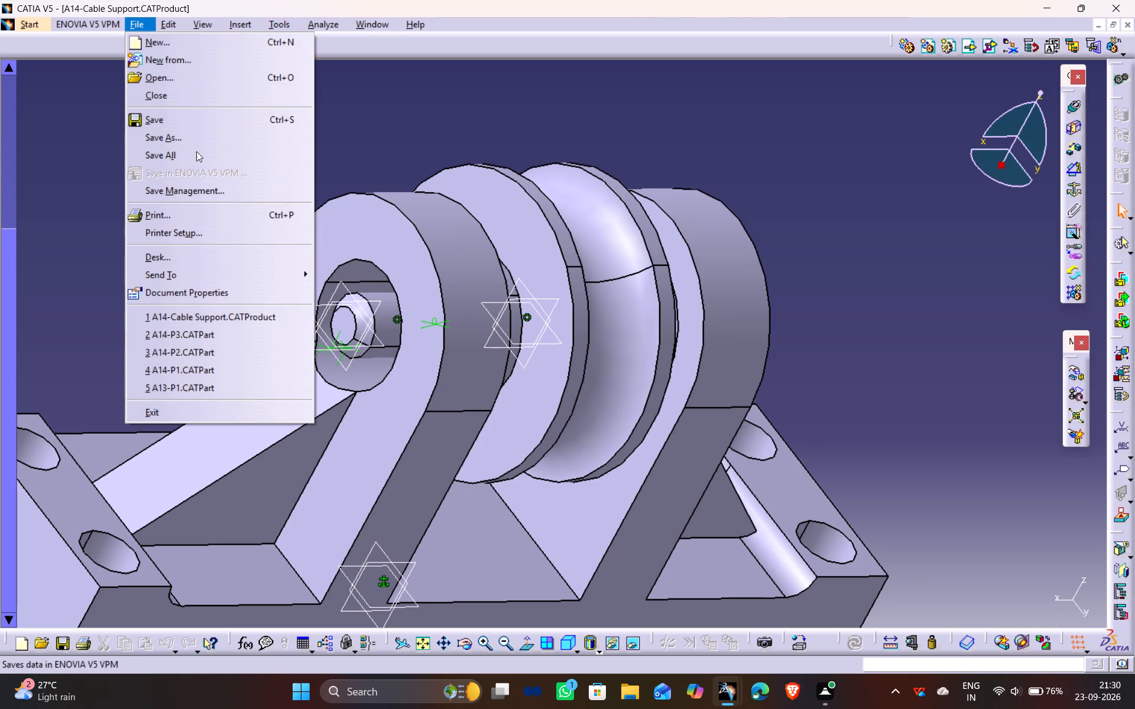
double_click(219, 367)
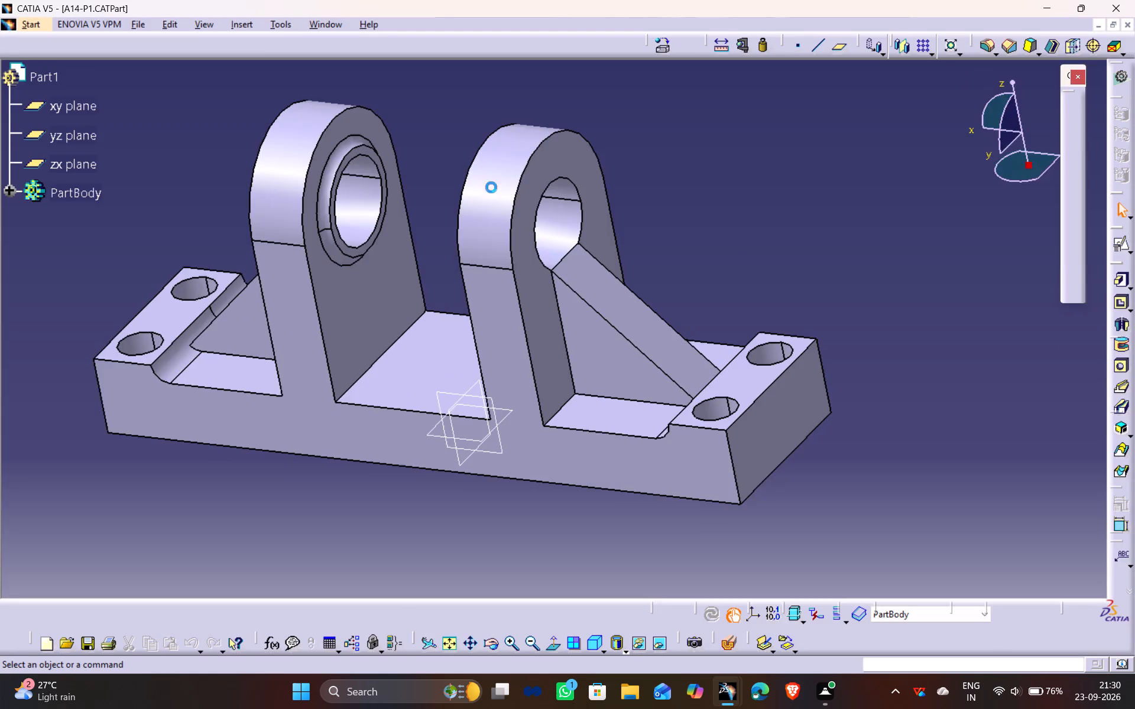
Examine the pocket definitions of the base mounting holes (Pocket.4) and the uprights' bore (Pocket.3) without changing them.
left_click(6, 190)
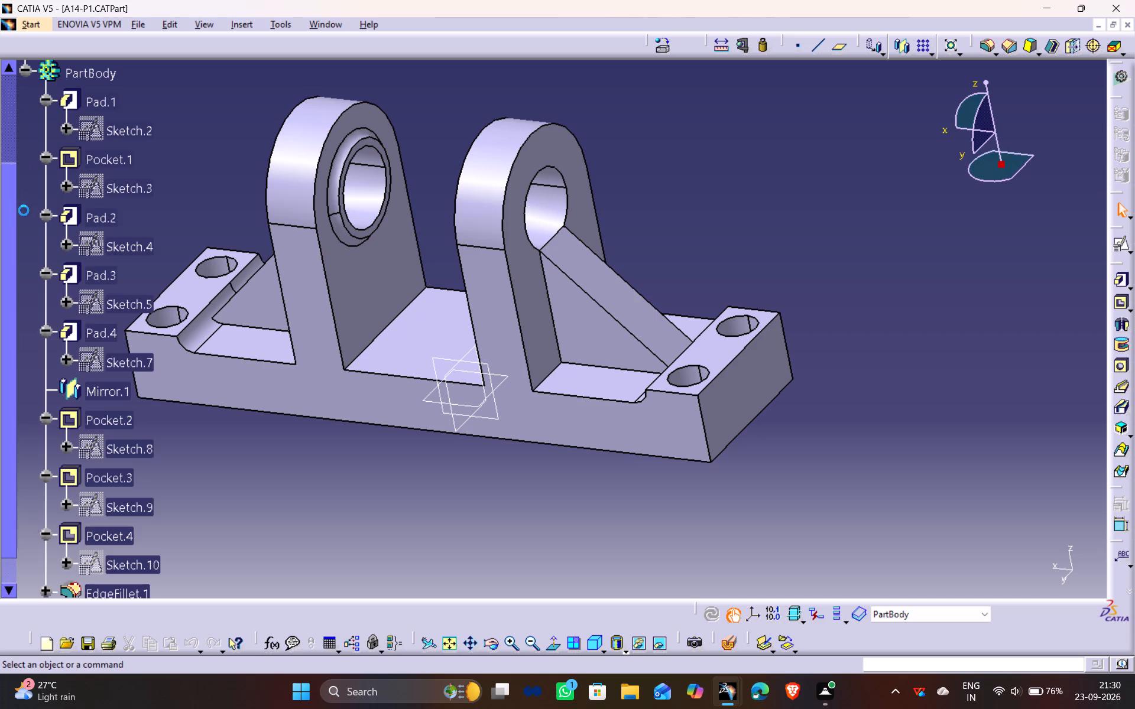
scroll(84, 540, "down", 2)
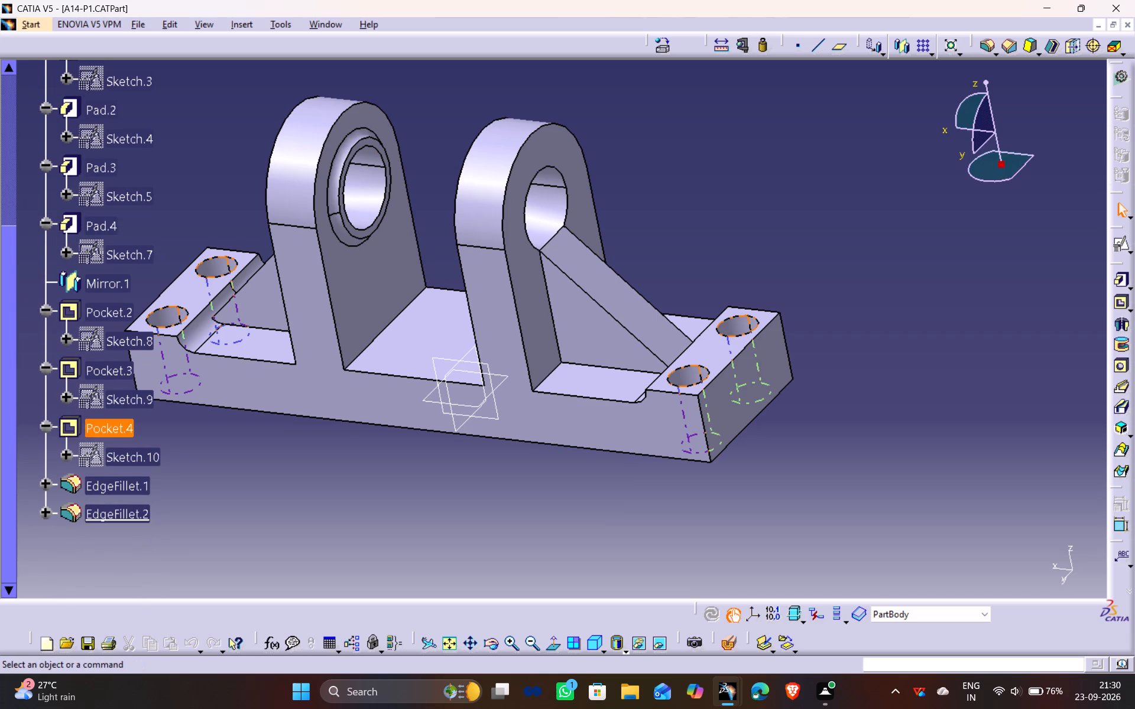
double_click(116, 428)
double_click(117, 371)
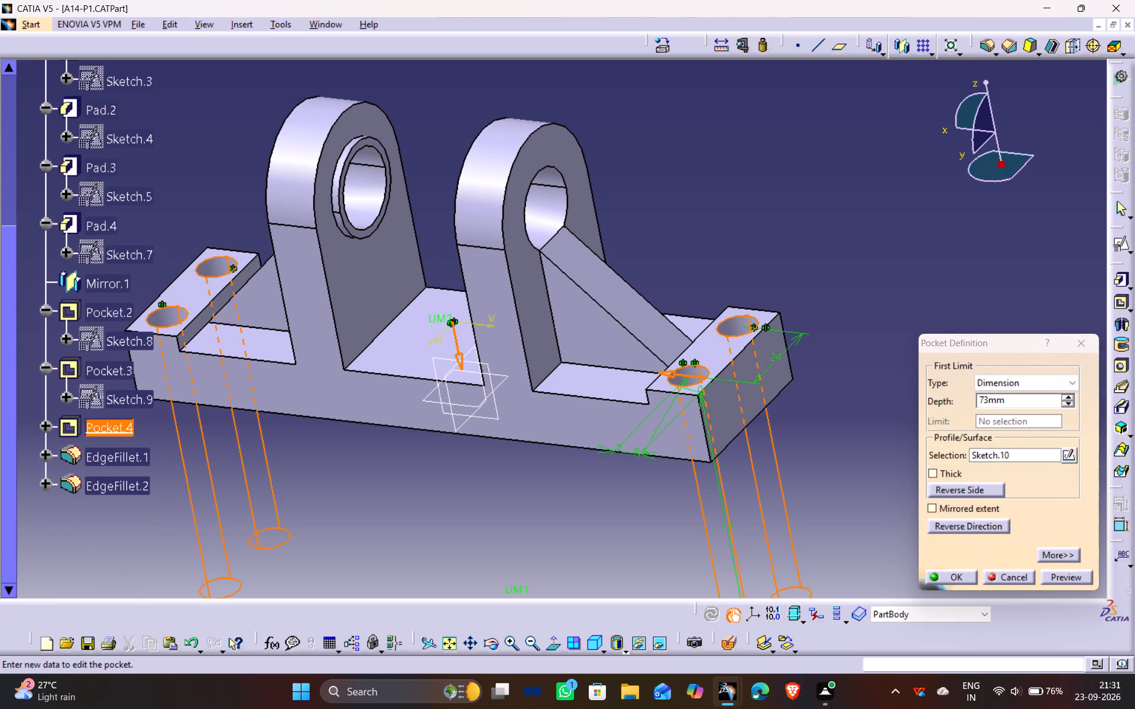
double_click(117, 371)
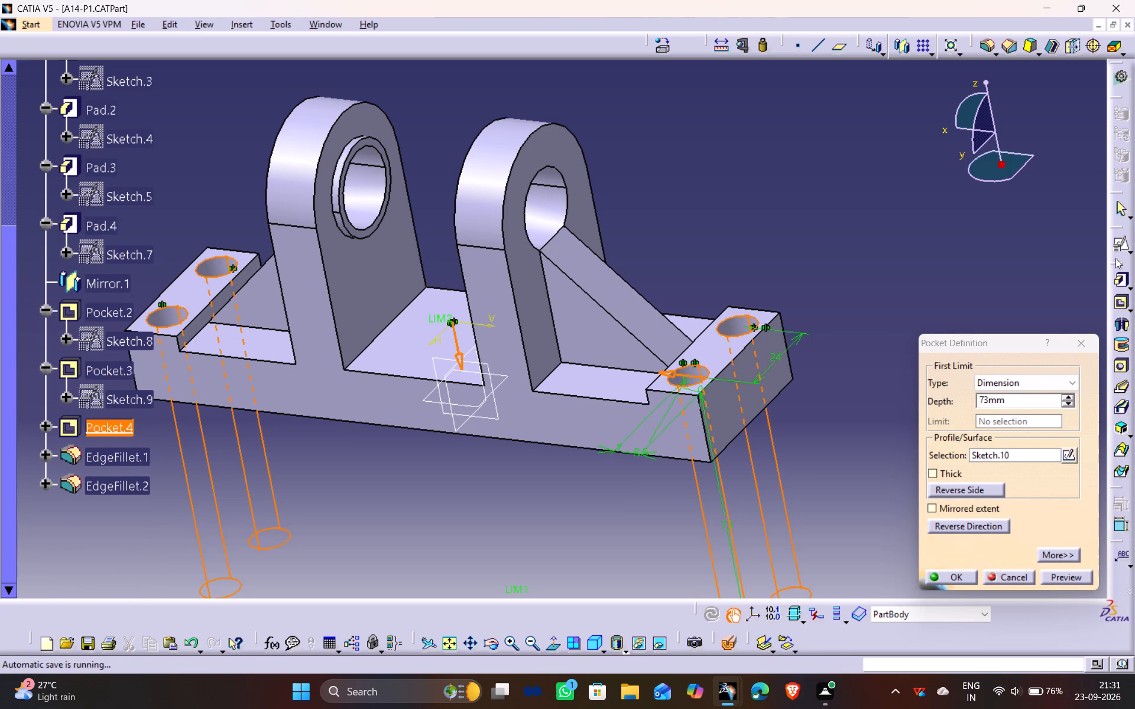
left_click(1087, 346)
left_click(767, 185)
double_click(567, 192)
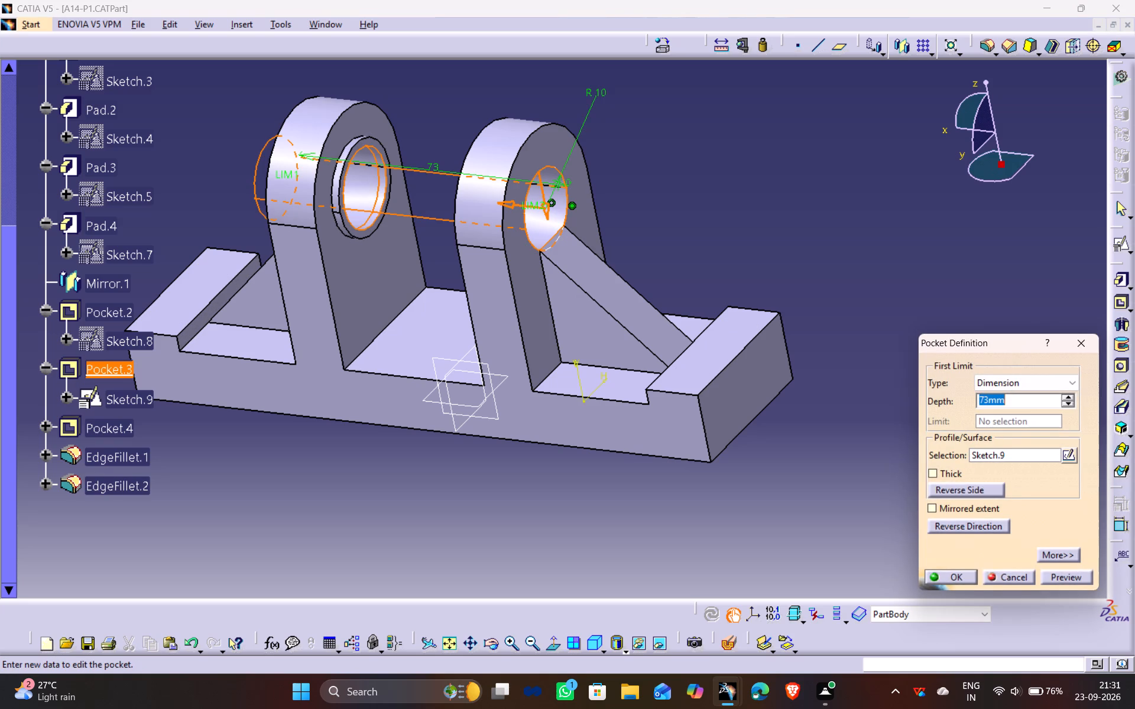
left_click(1080, 336)
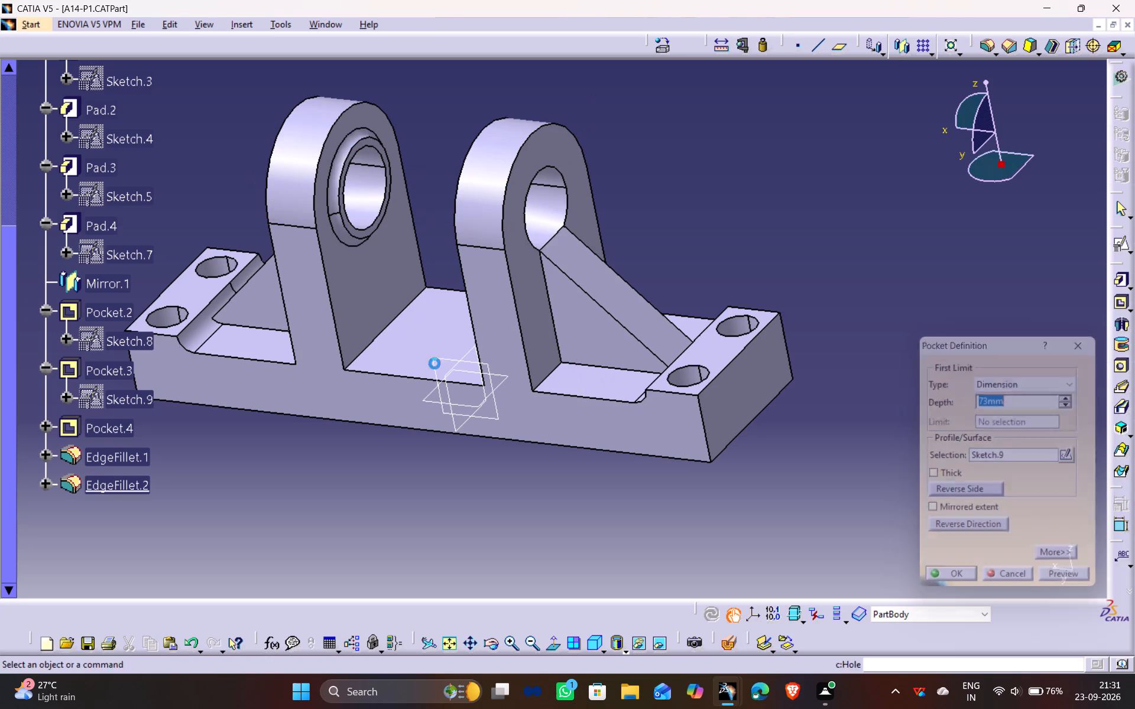
Set the radius of the uprights' bore circle in Sketch.9 to 8 mm, exit the sketch and update the part.
double_click(122, 401)
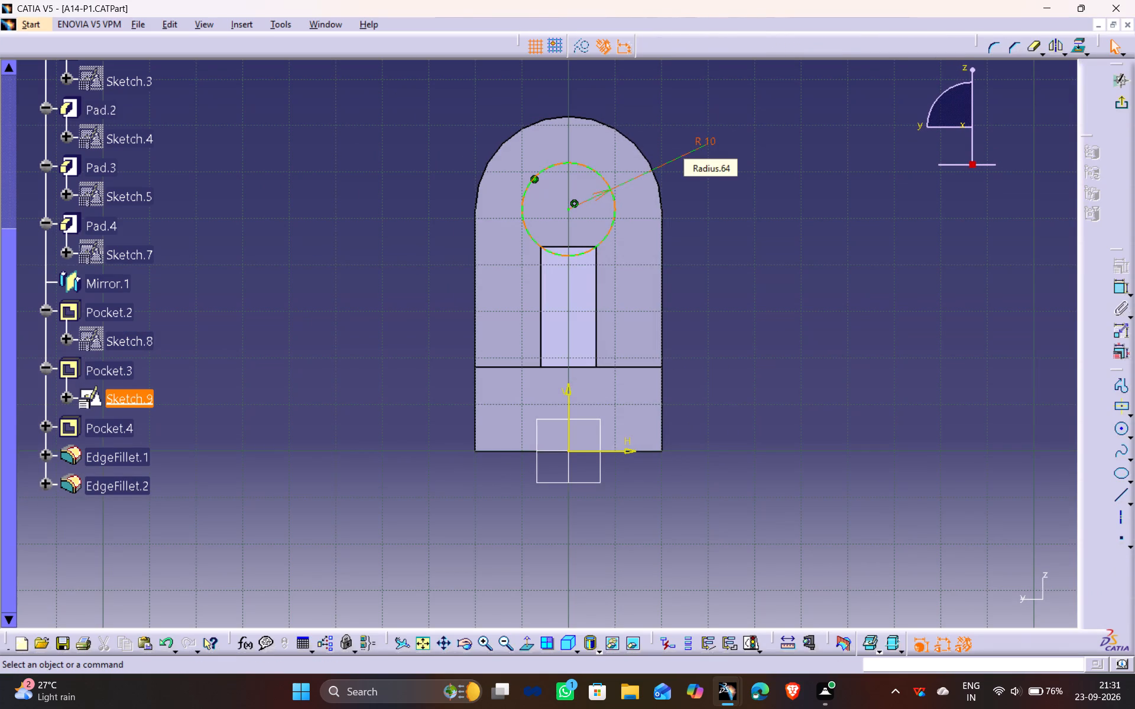
double_click(710, 140)
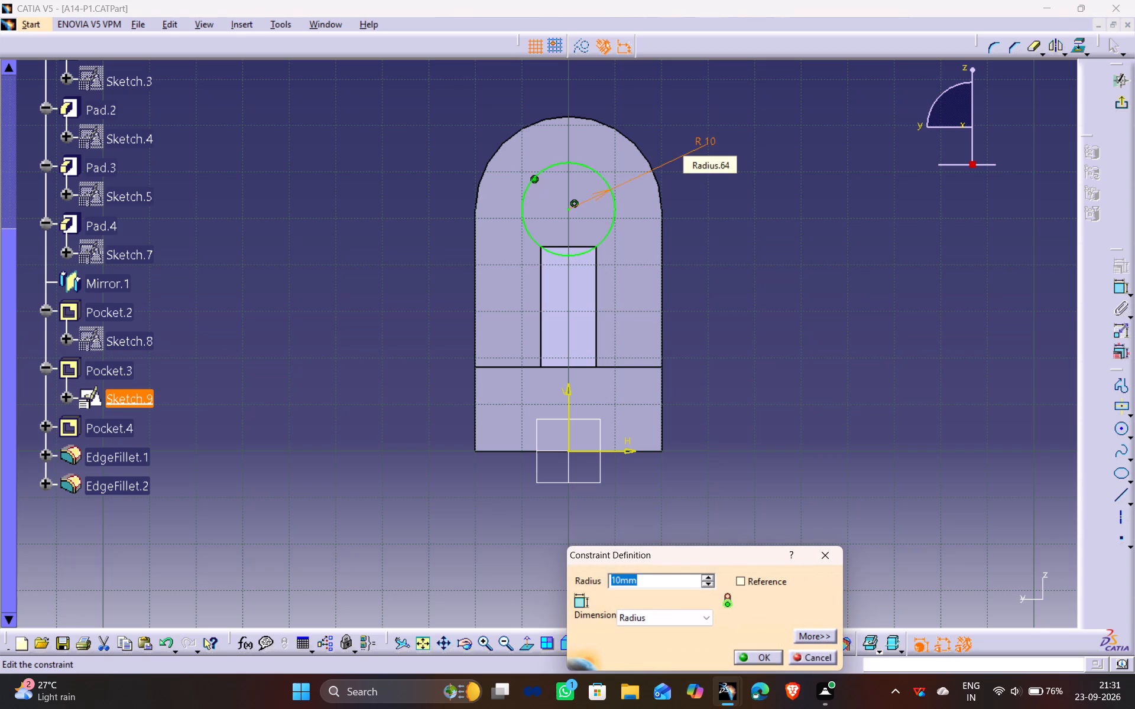
key("8")
key("Return")
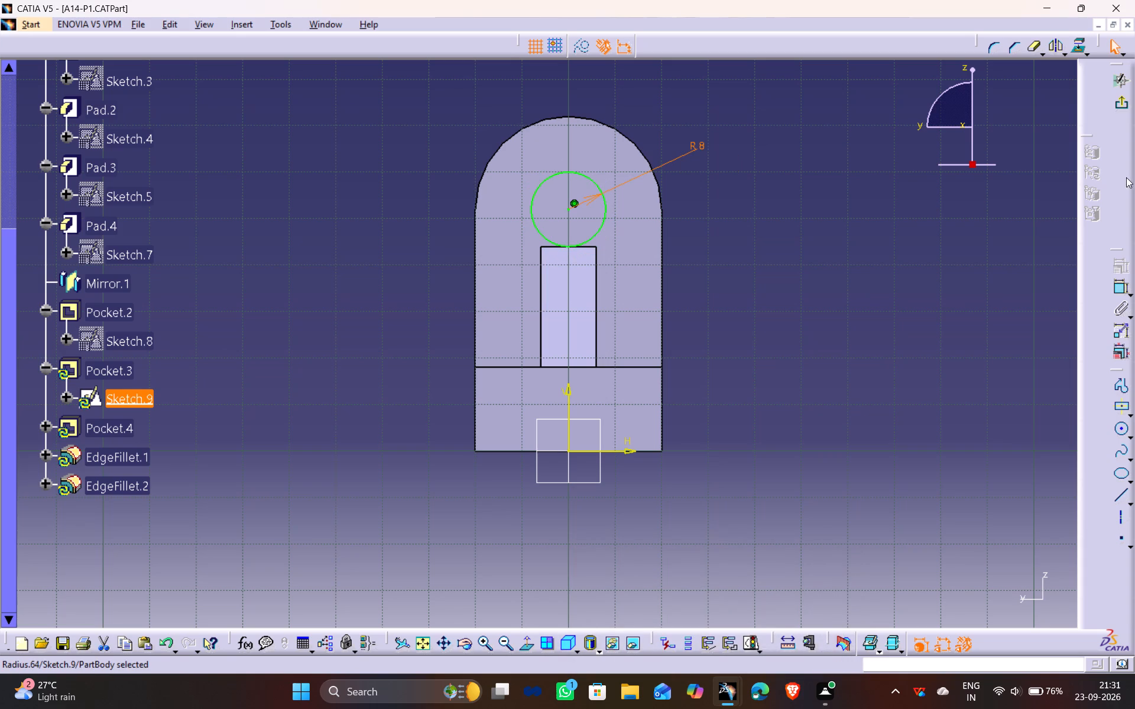
left_click(1128, 108)
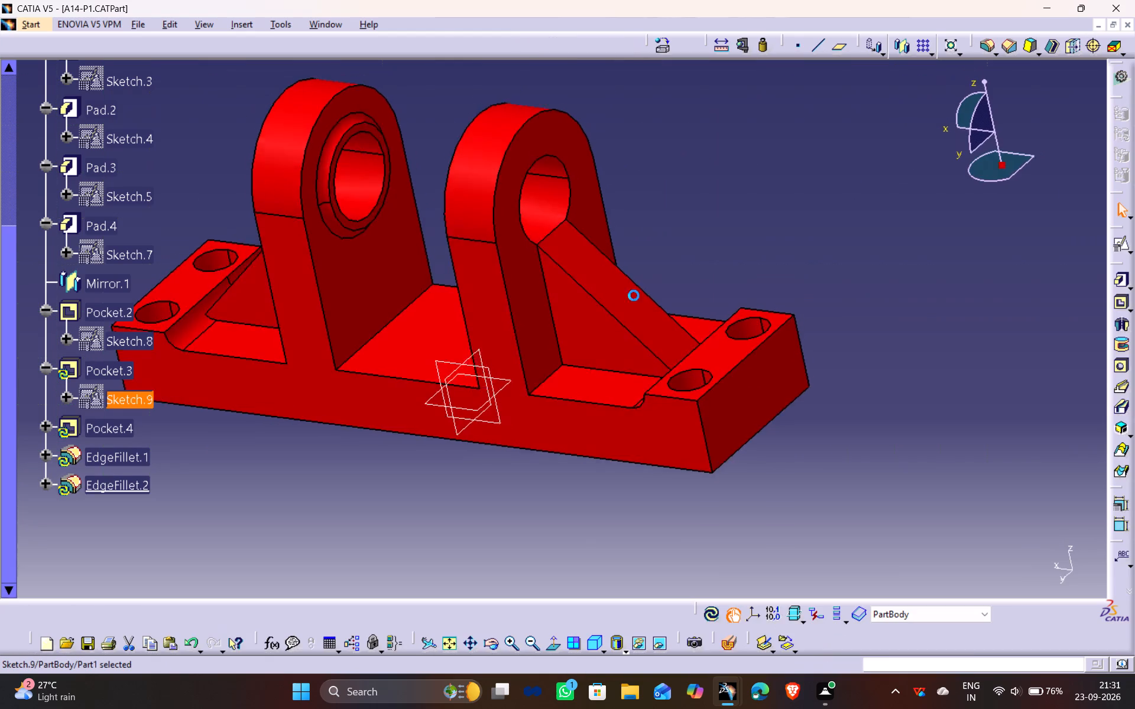
left_click(714, 613)
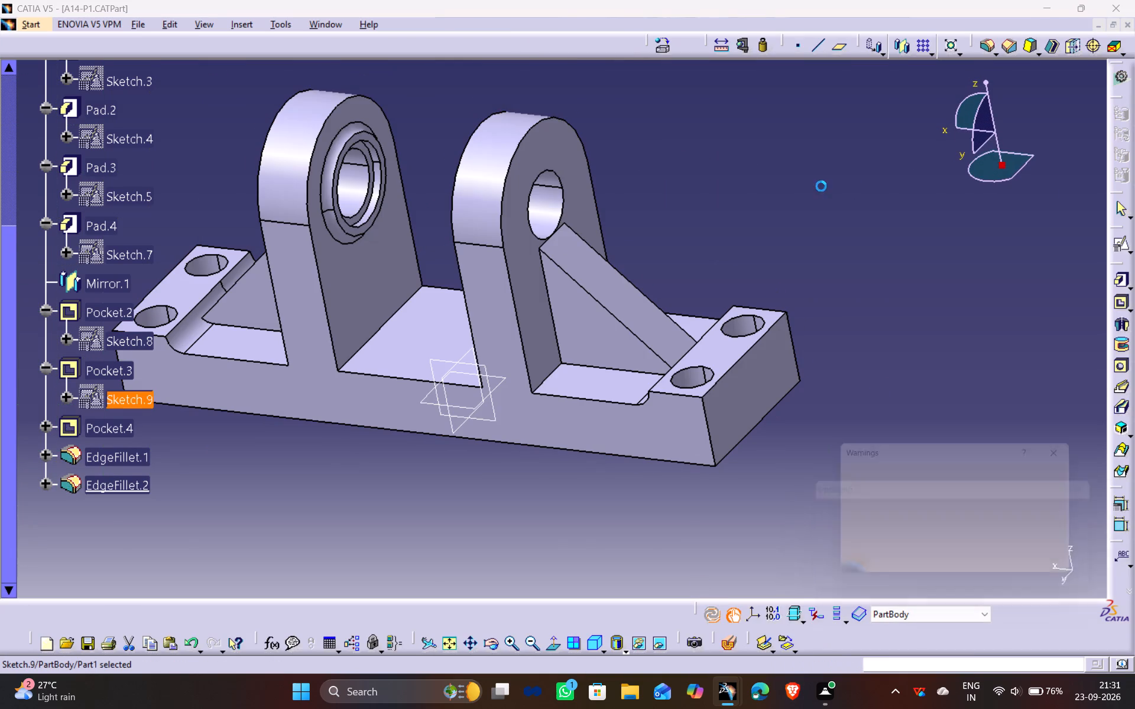
left_click(1088, 449)
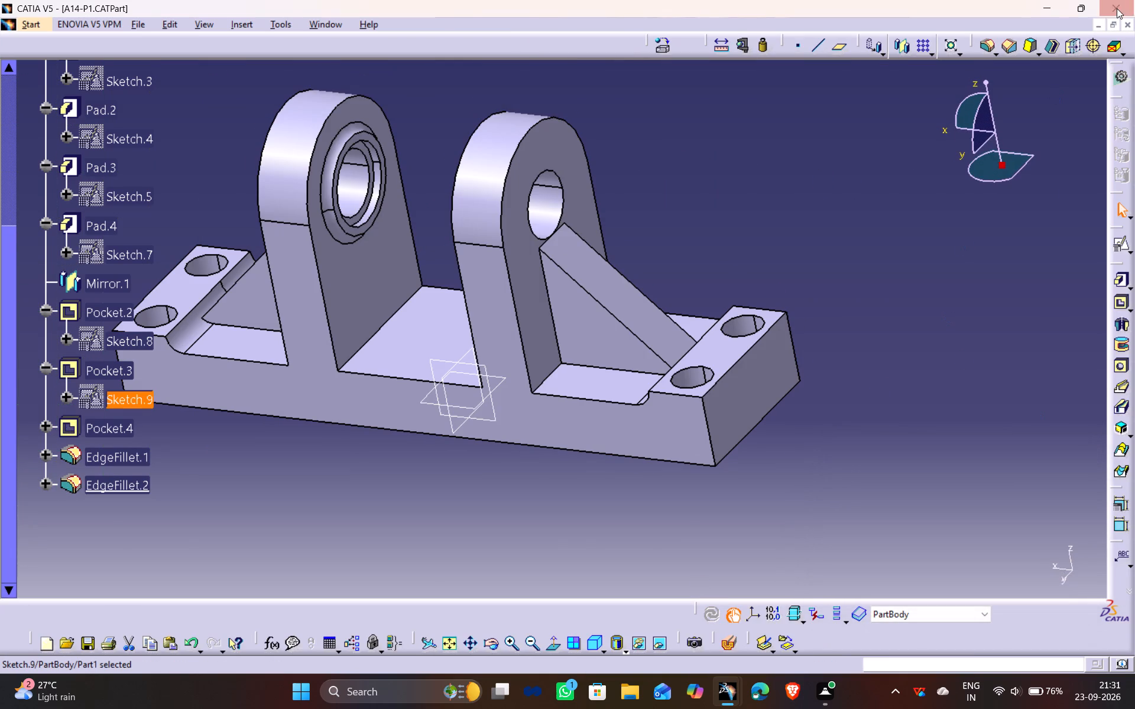
Close the A14-P1 part and save its changes.
left_click(1126, 22)
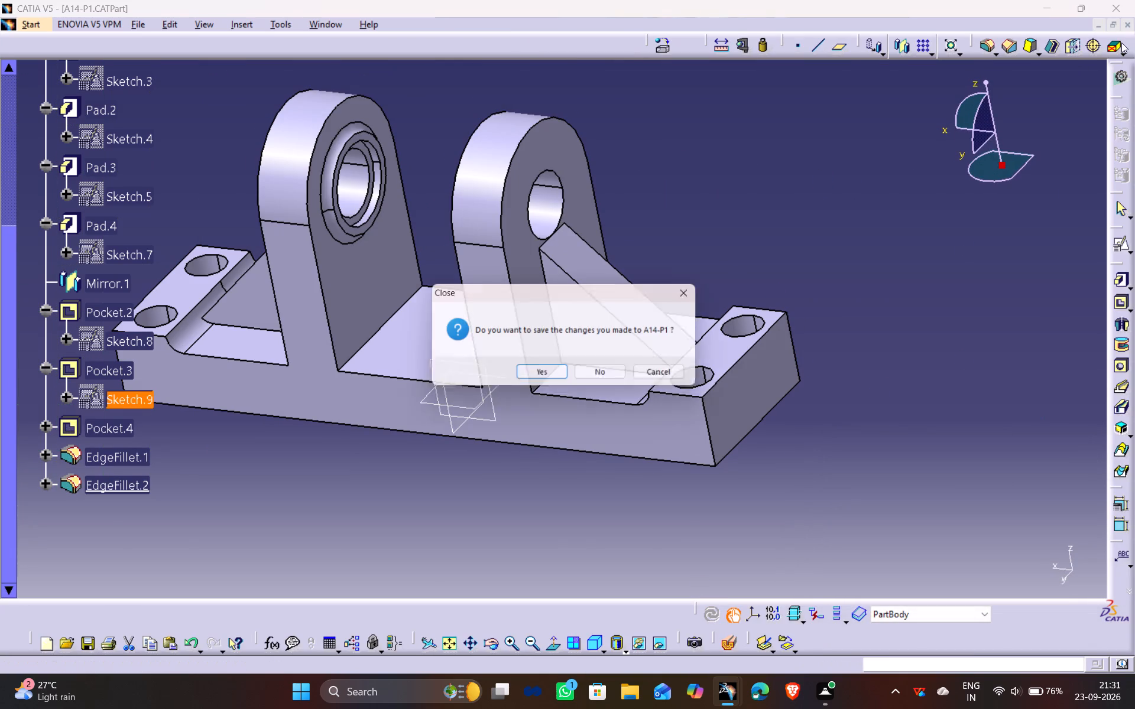
left_click(529, 376)
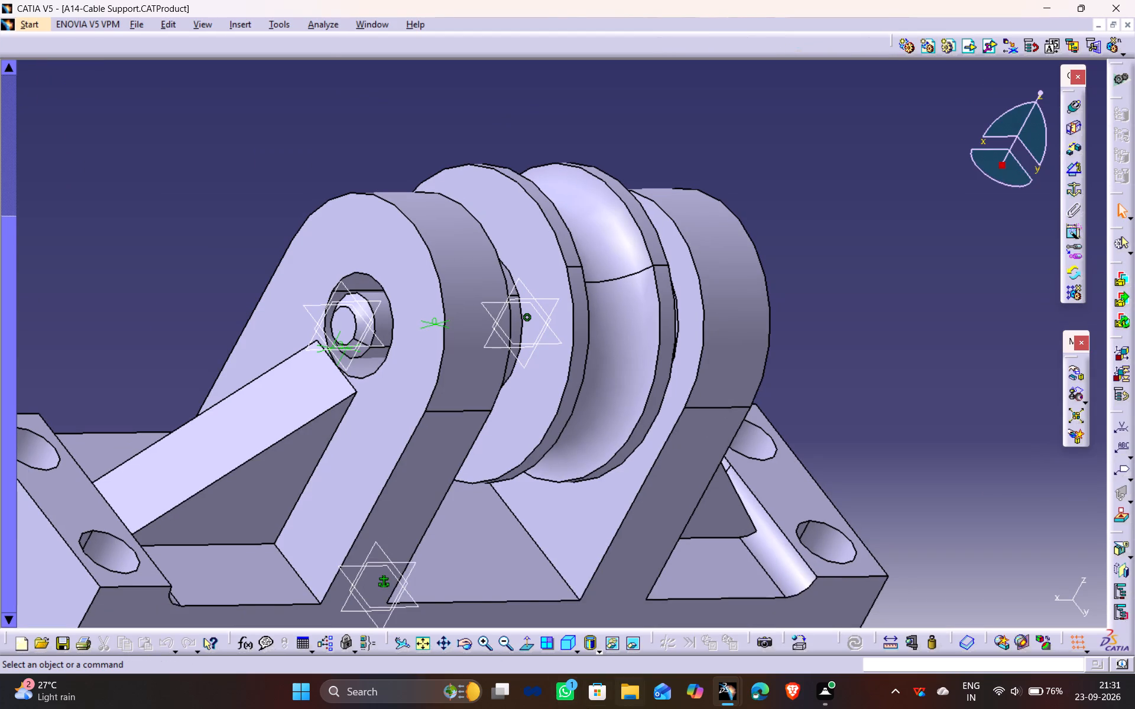
Examine how the pin sits in the bracket's revised bore in the A14-Cable Support assembly.
scroll(824, 397, "down", 1)
middle_click_drag(824, 396, 830, 338)
left_click(914, 366)
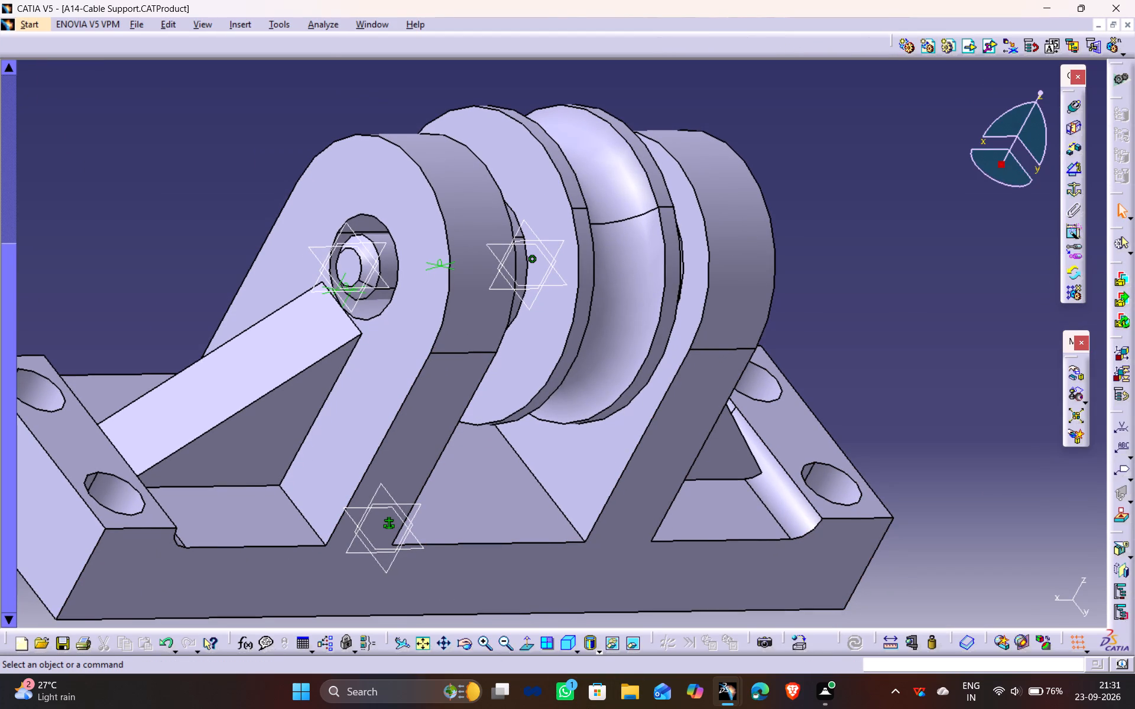
left_click(867, 280)
middle_click_drag(151, 116, 160, 155, "ctrl")
left_click_drag(151, 116, 163, 151, "ctrl")
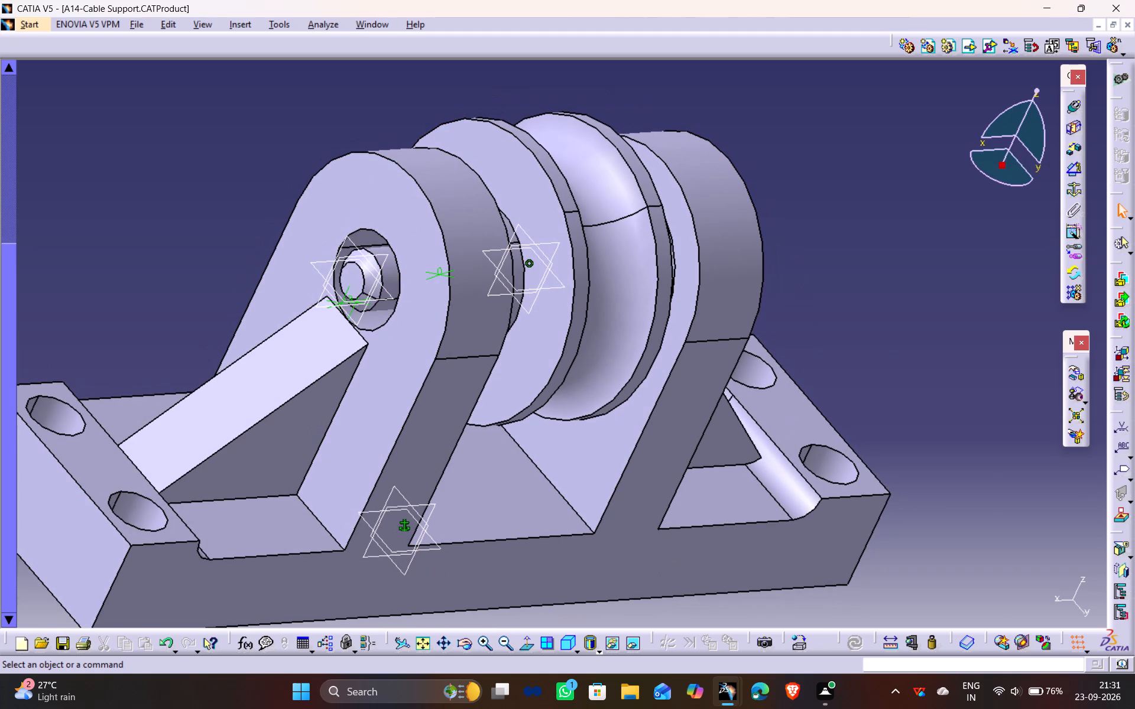
scroll(27, 277, "down", 5)
scroll(27, 277, "up", 12)
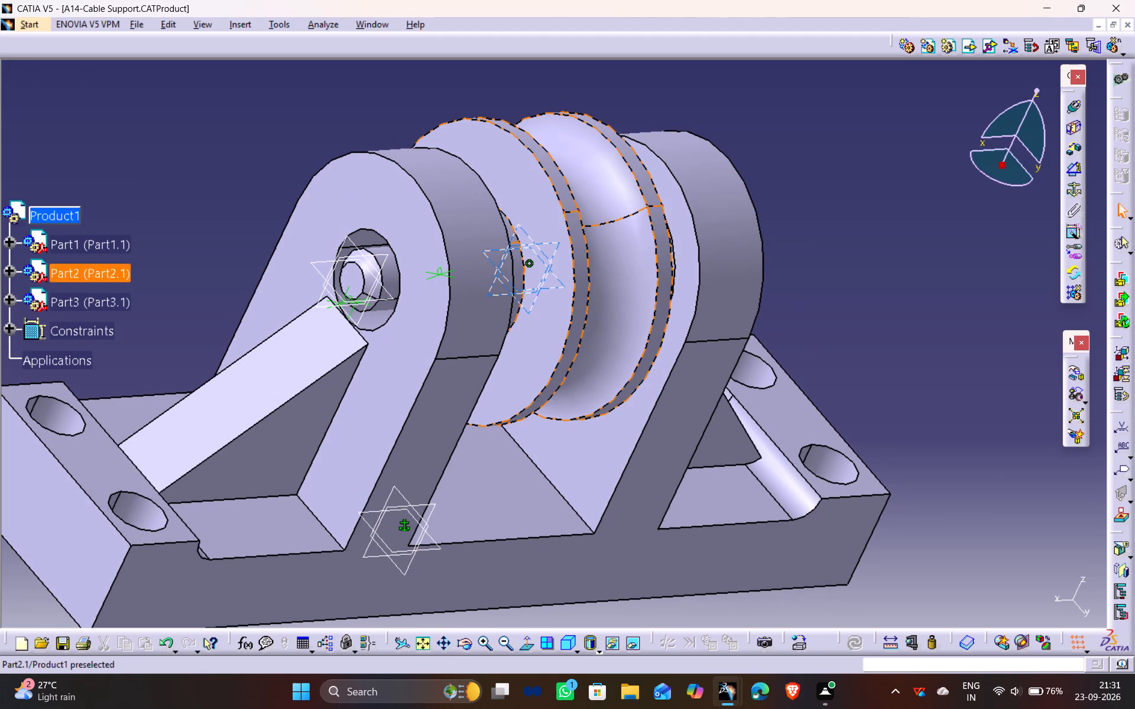
scroll(44, 268, "down", 2)
scroll(135, 173, "down", 1)
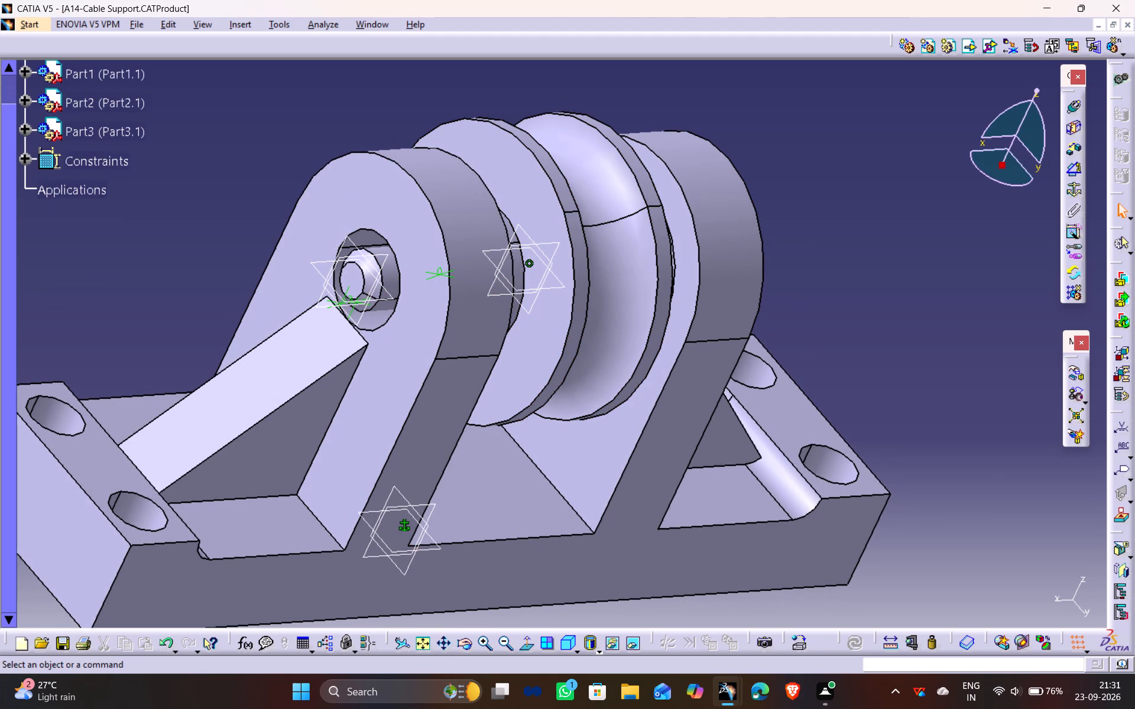
scroll(180, 125, "up", 1)
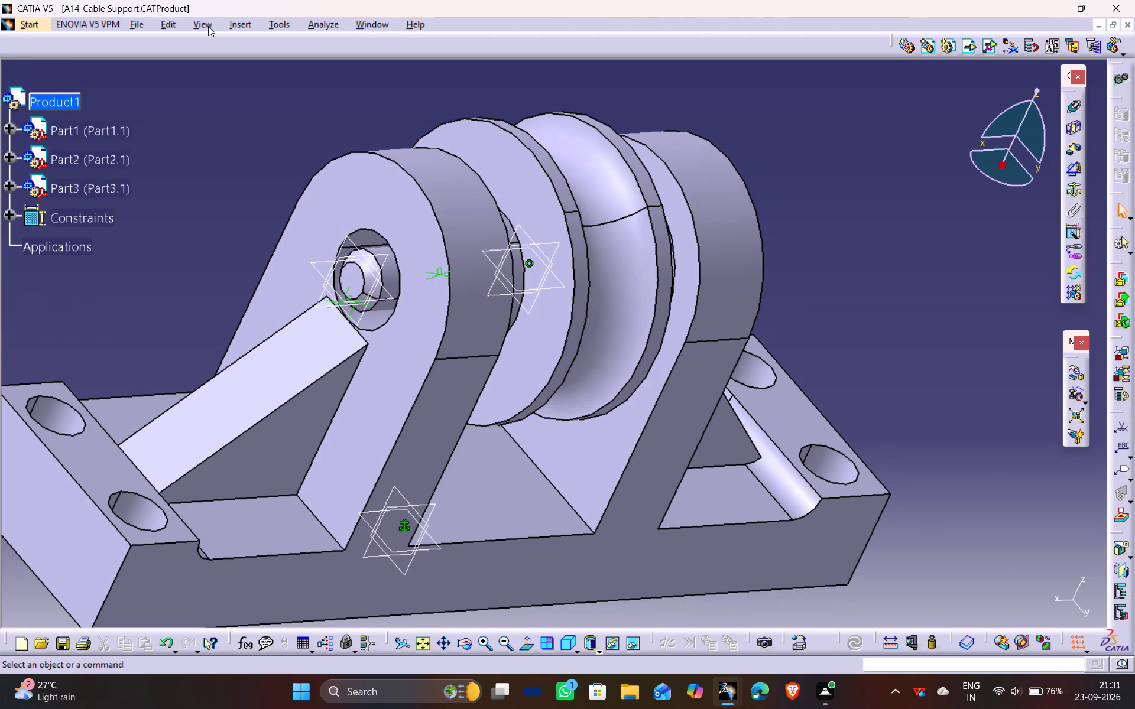
left_click(279, 207)
Activate the bracket Part1 in the assembly, open it in a new window to inspect it, and close that window.
double_click(385, 243)
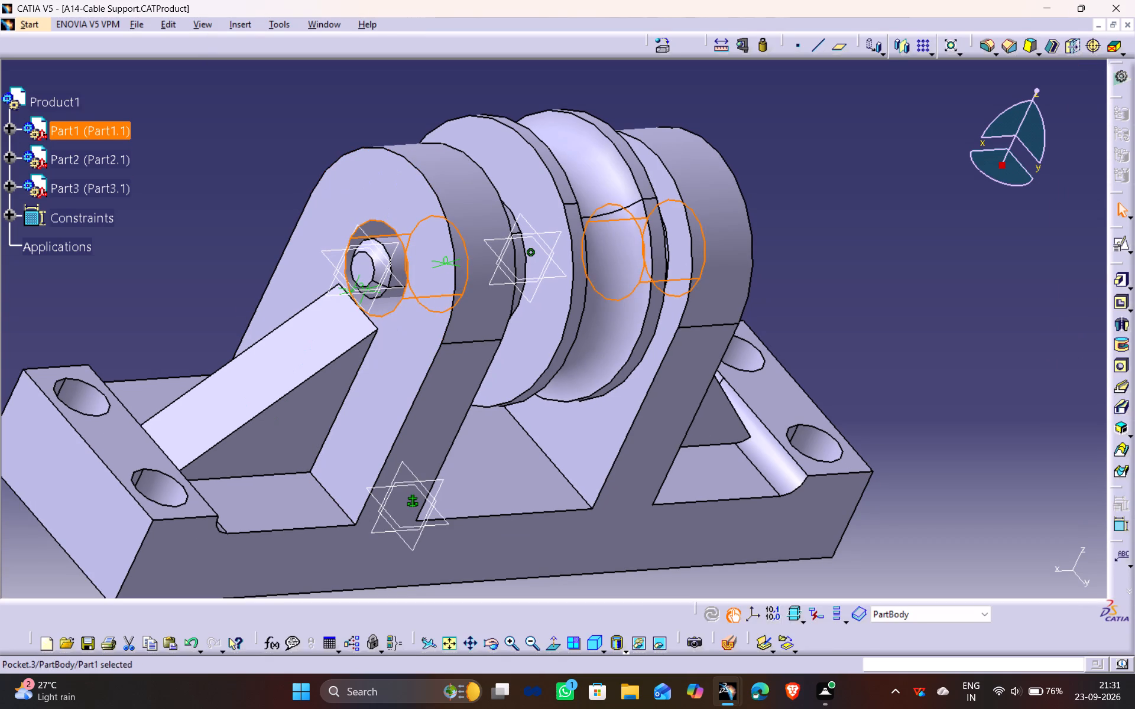
left_click(819, 193)
left_click(819, 188)
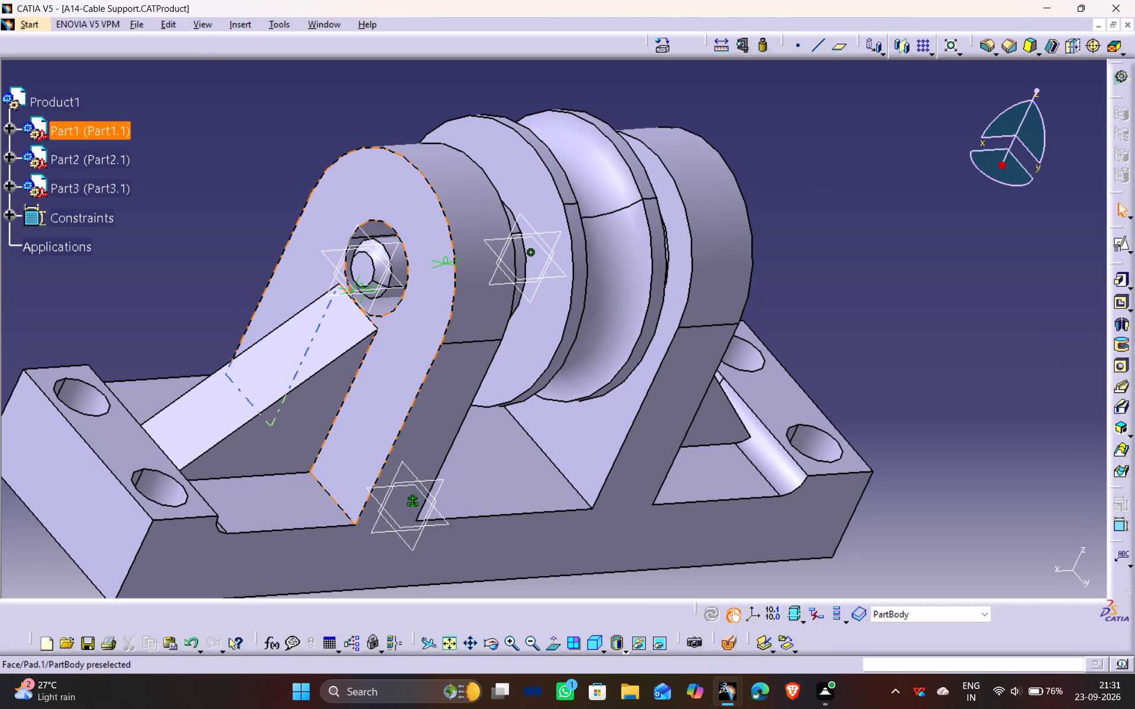
left_click(407, 389)
left_click(77, 478)
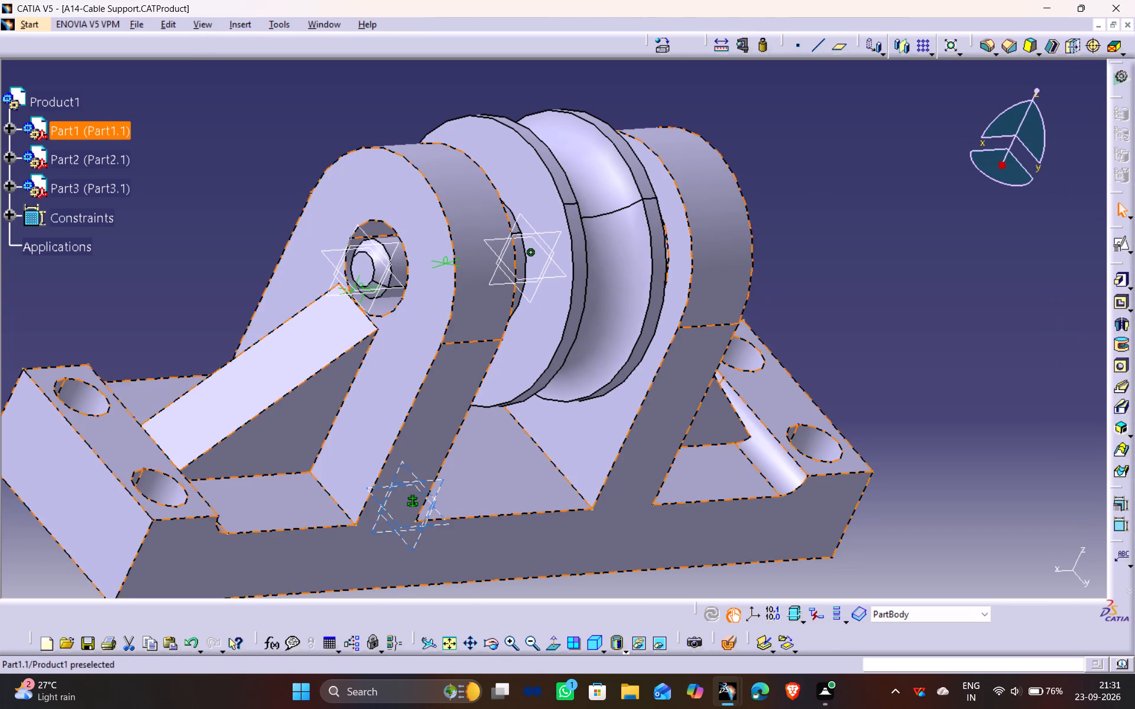
left_click(103, 128)
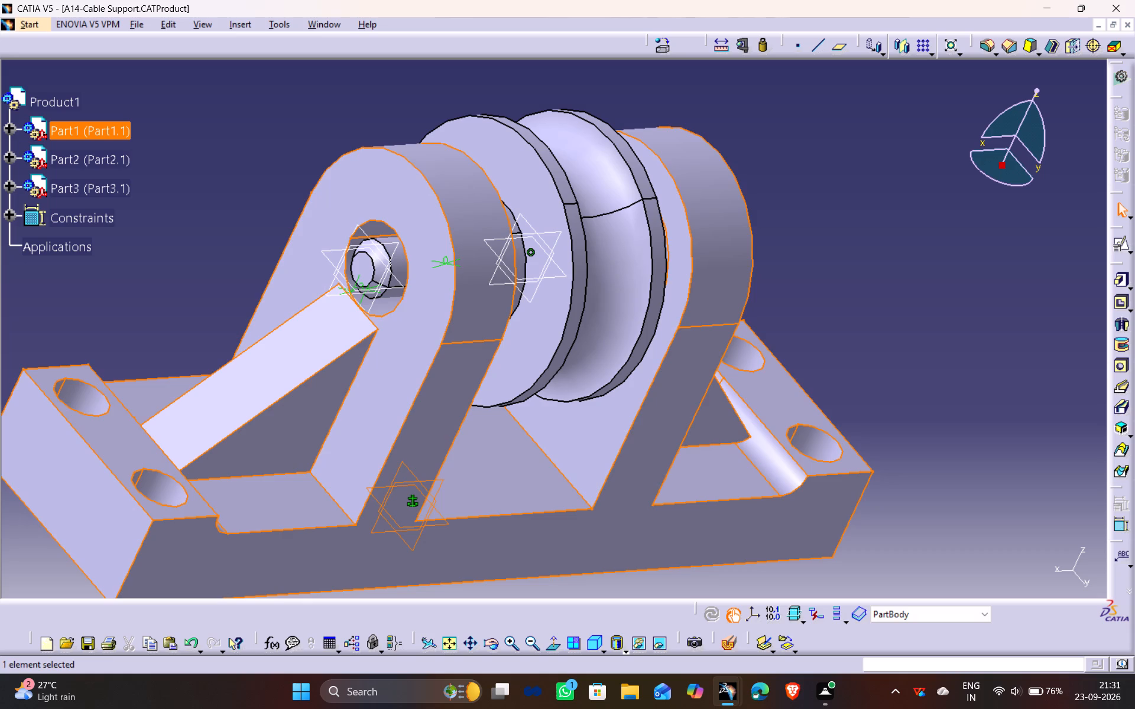
right_click(72, 132)
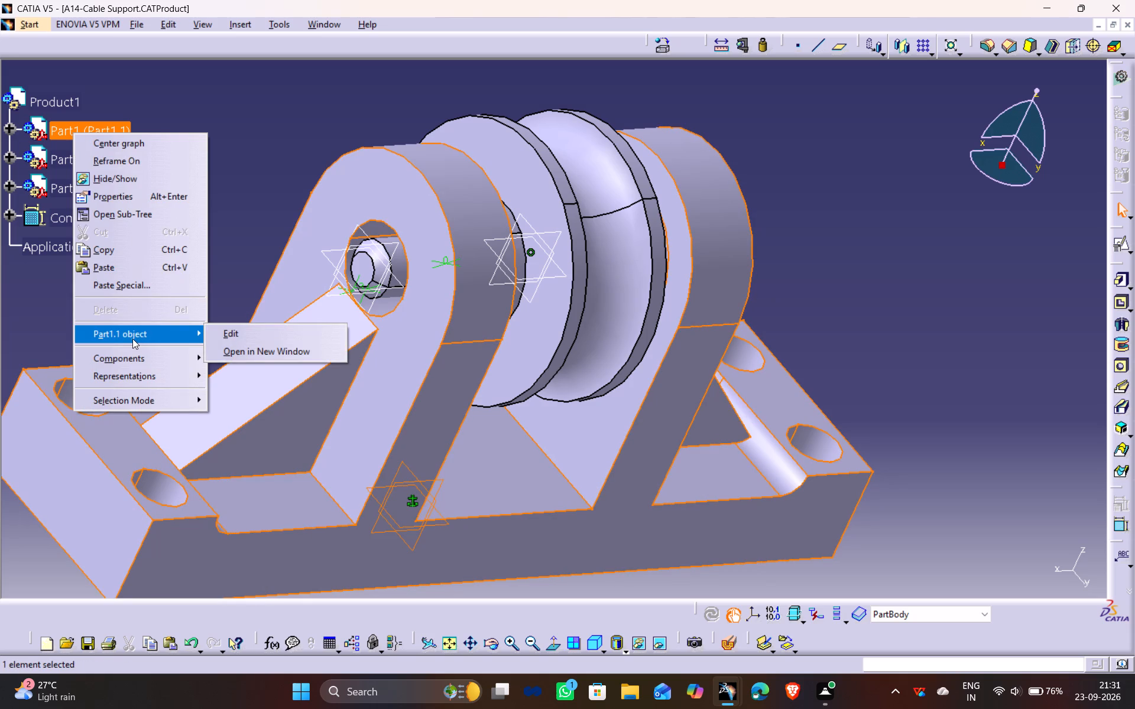
left_click(247, 350)
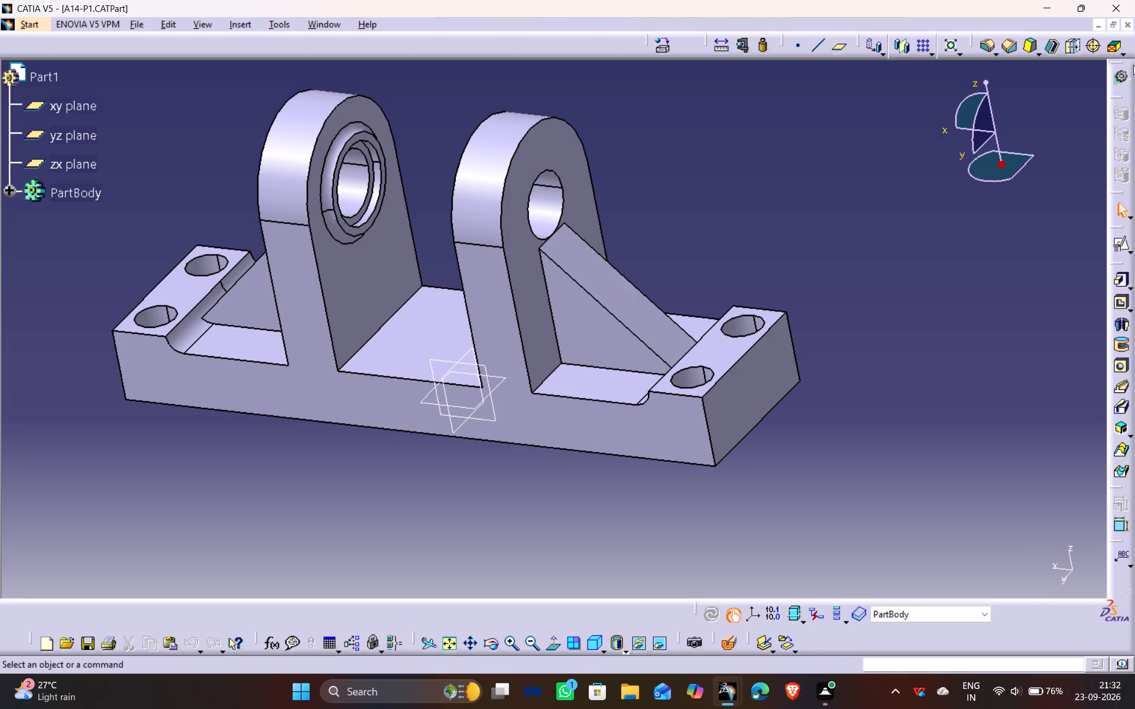
left_click(1129, 27)
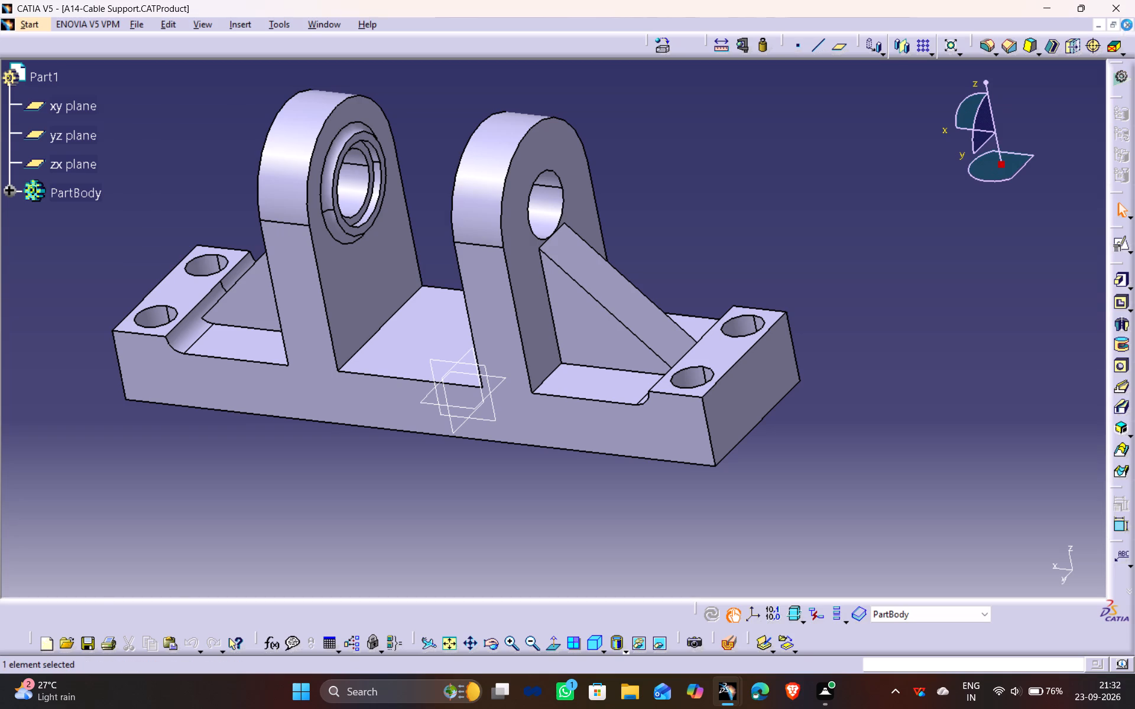
Exit CATIA and save the changes to A14-Cable Support.
left_click(1118, 6)
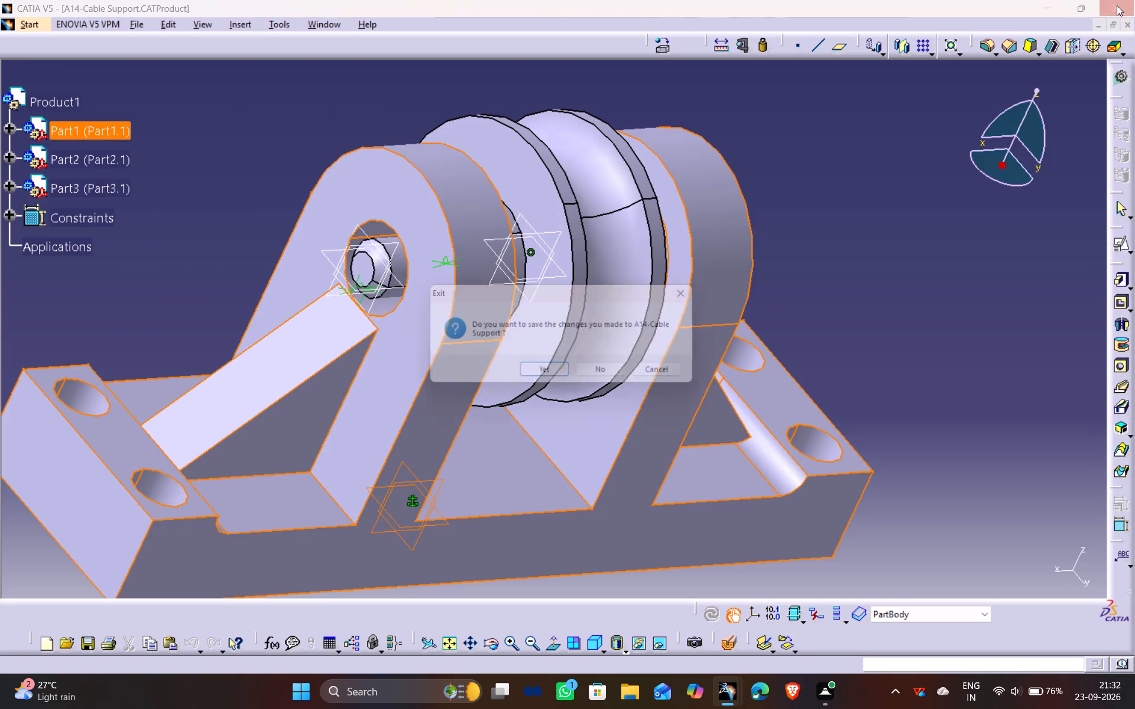
left_click(557, 376)
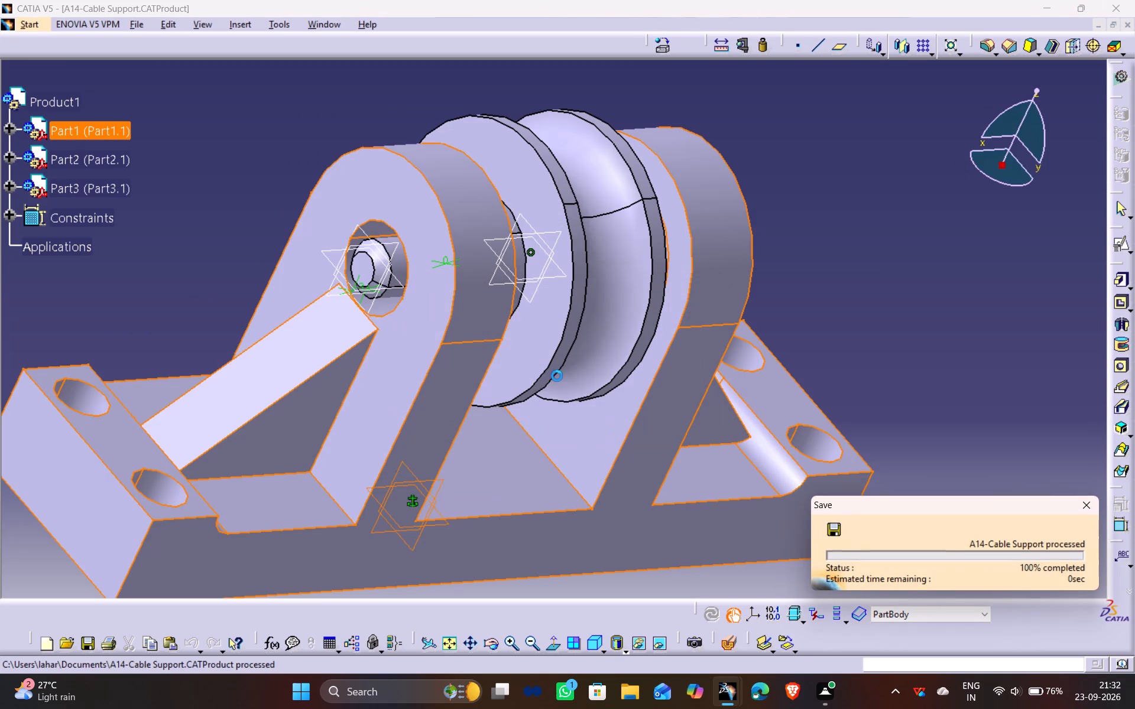
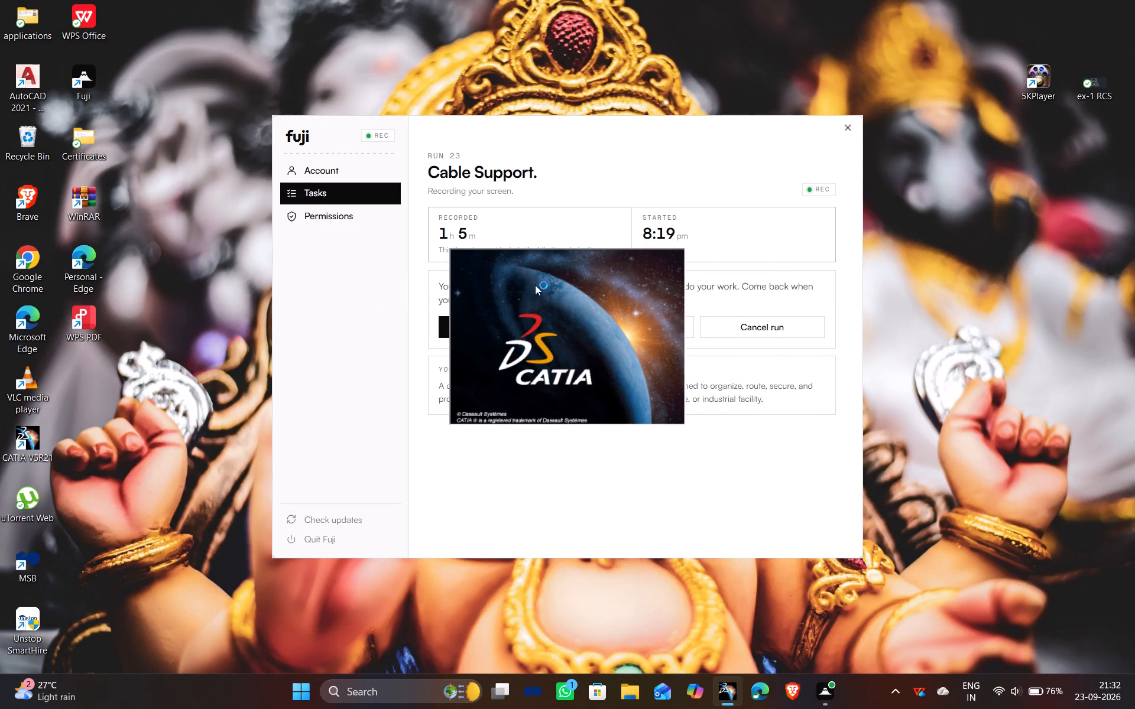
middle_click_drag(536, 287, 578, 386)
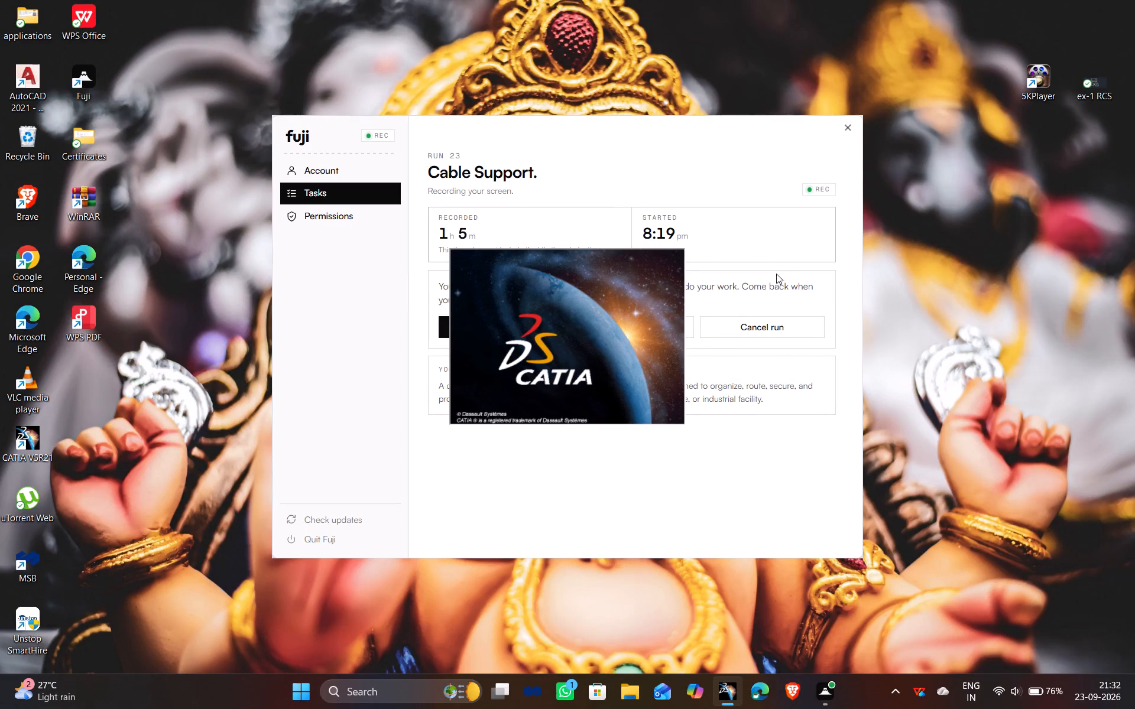
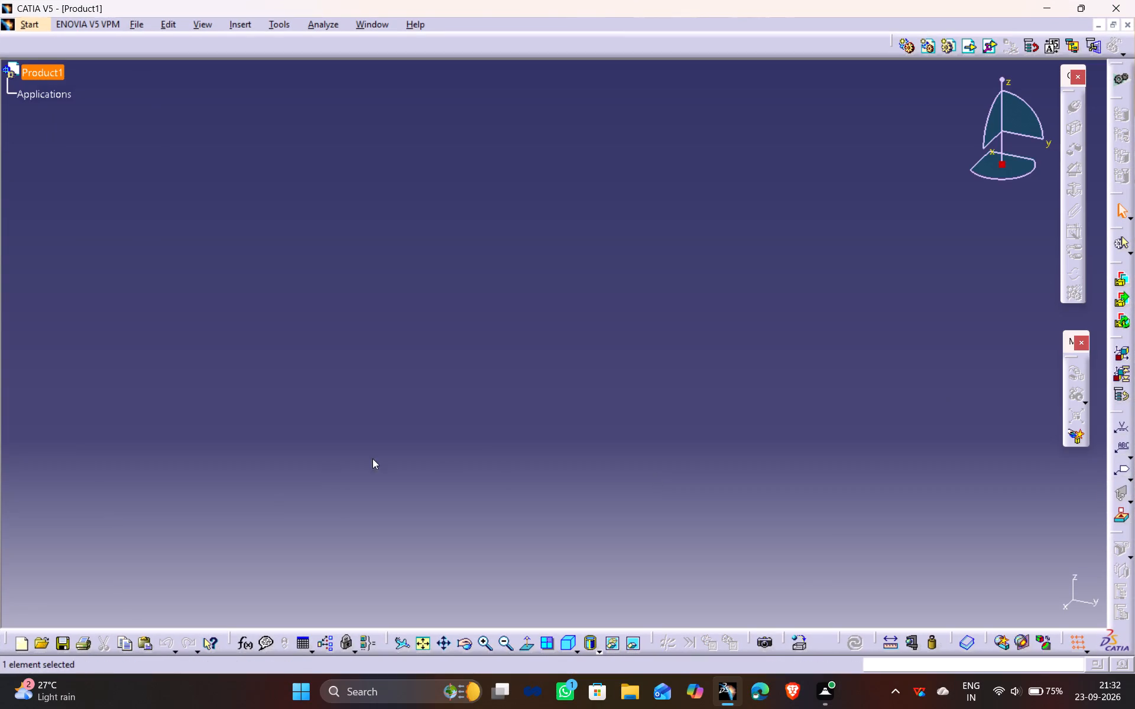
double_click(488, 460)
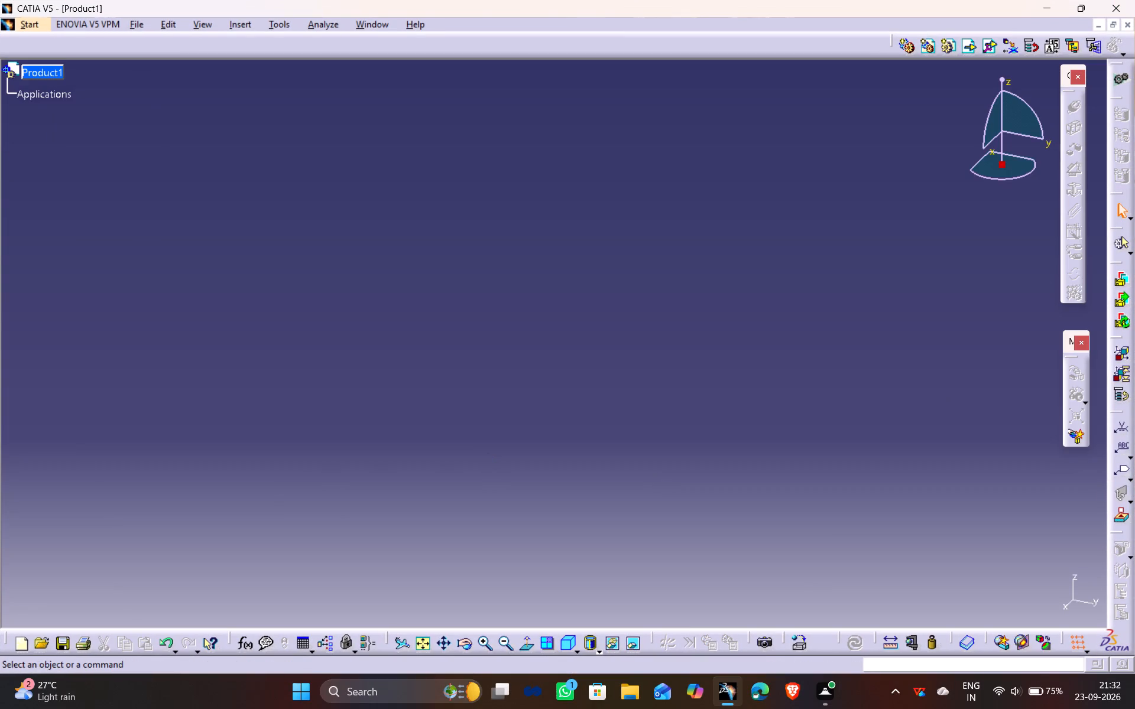
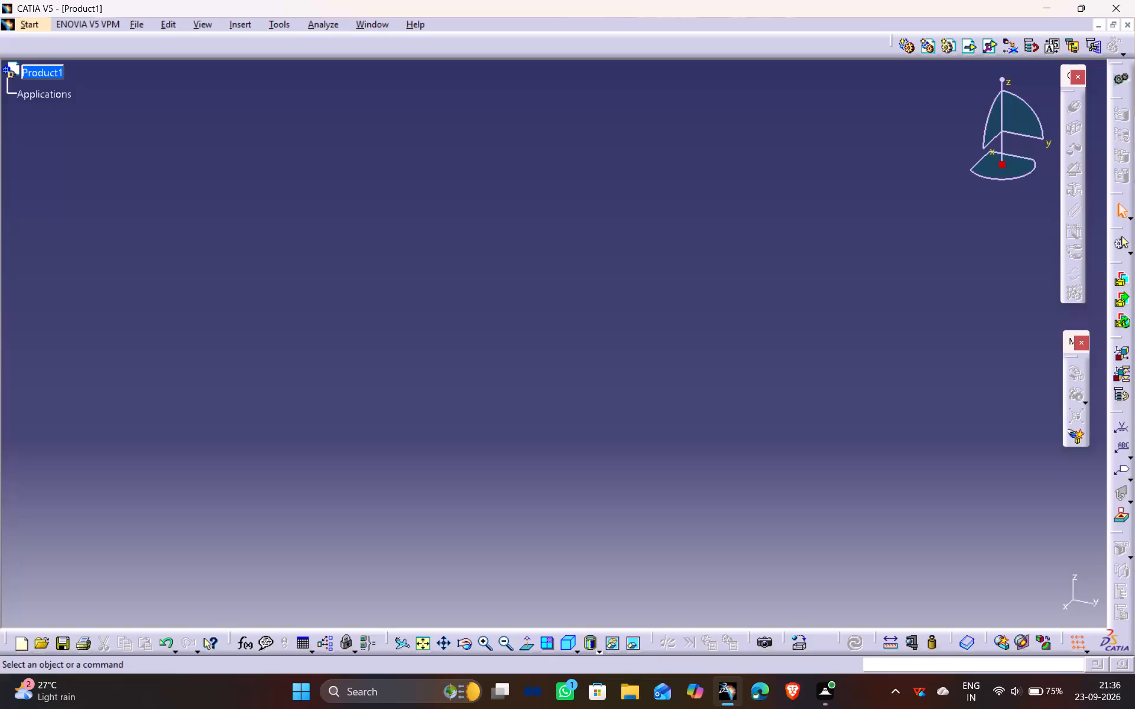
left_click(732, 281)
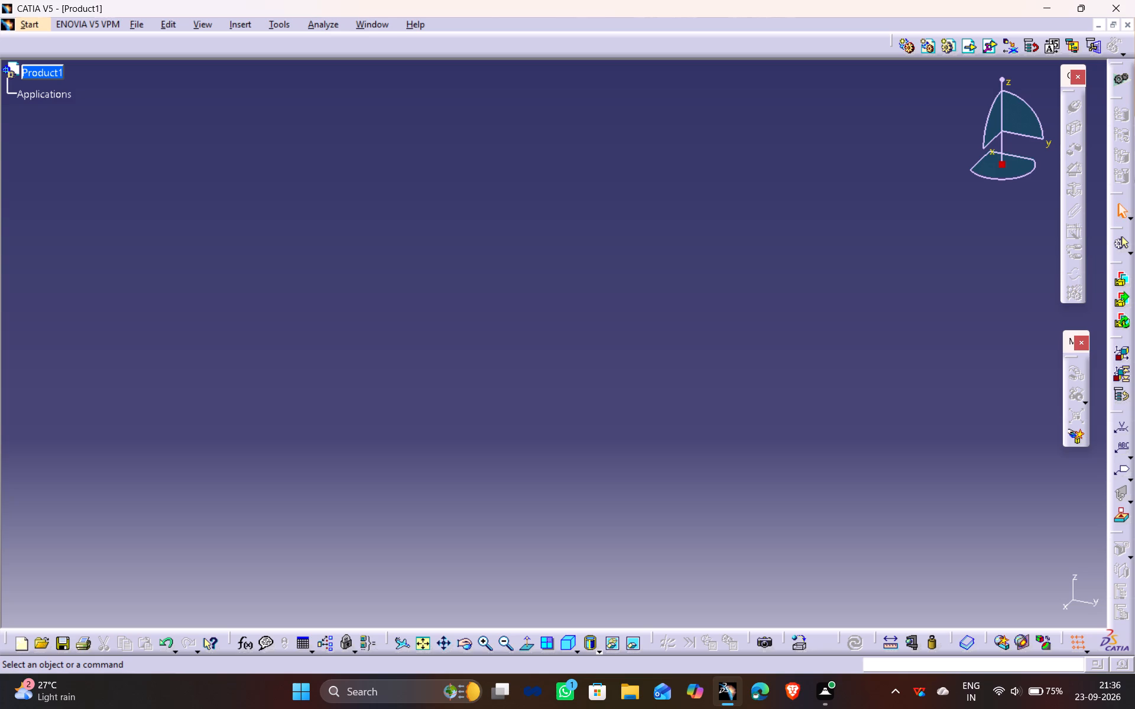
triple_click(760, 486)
Close the empty Product1 document.
left_click(1133, 27)
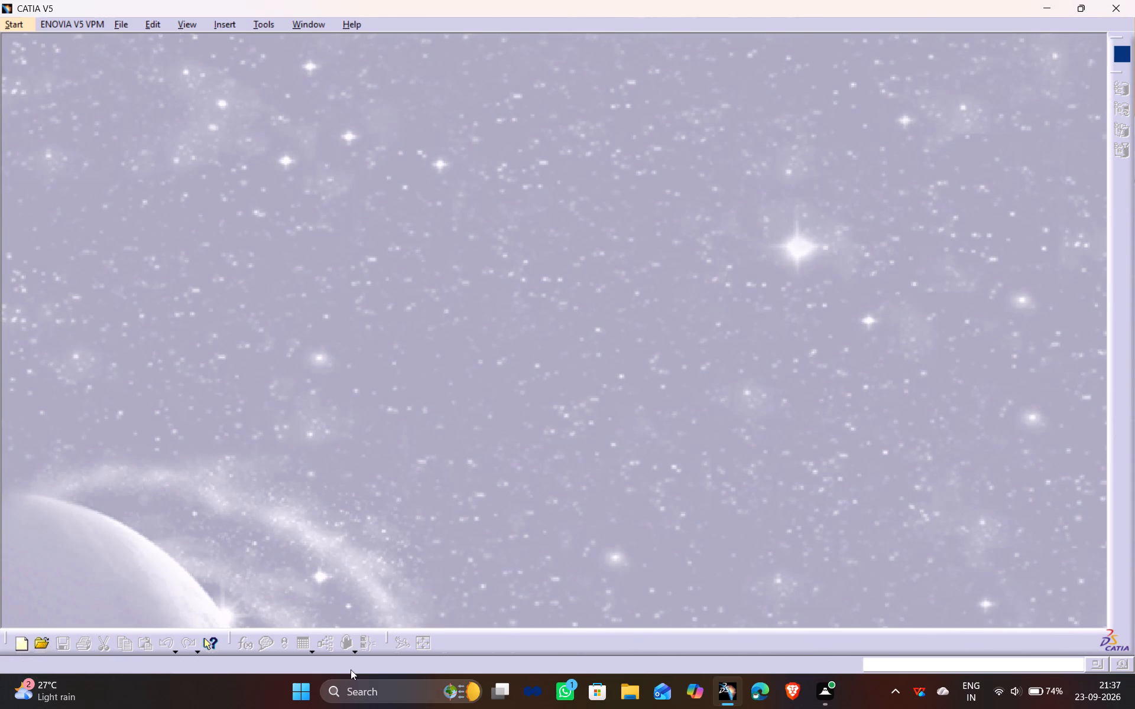
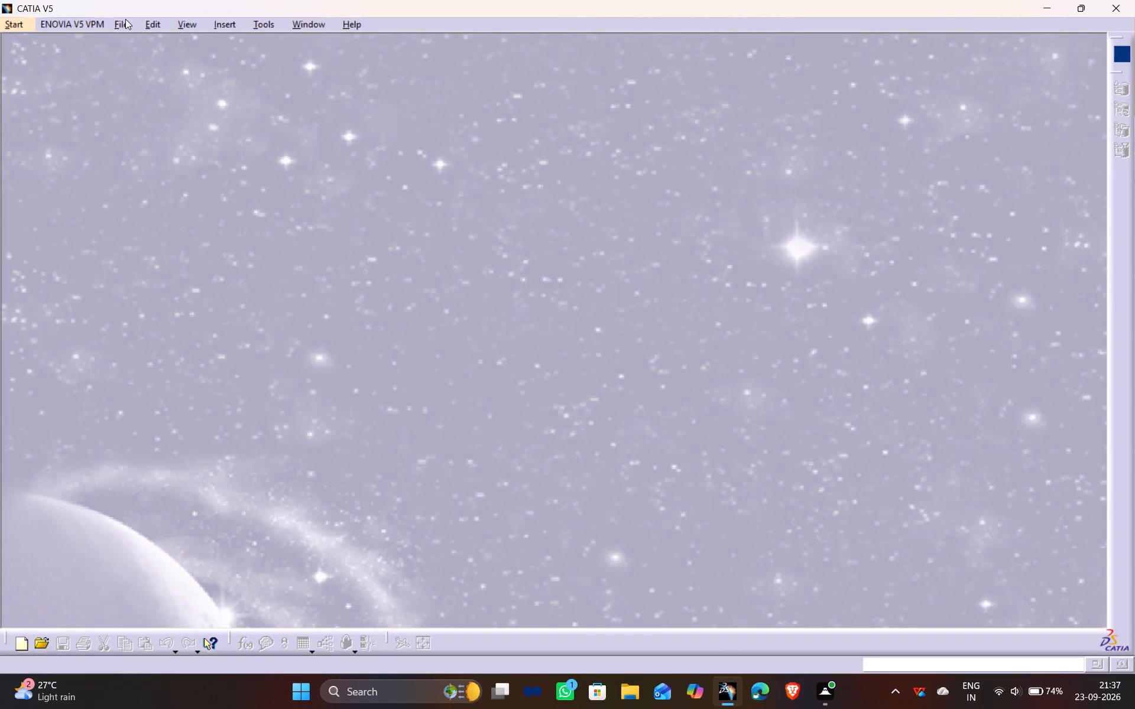
Reopen the saved A14-Cable Support product assembly from the recently used files.
left_click(117, 24)
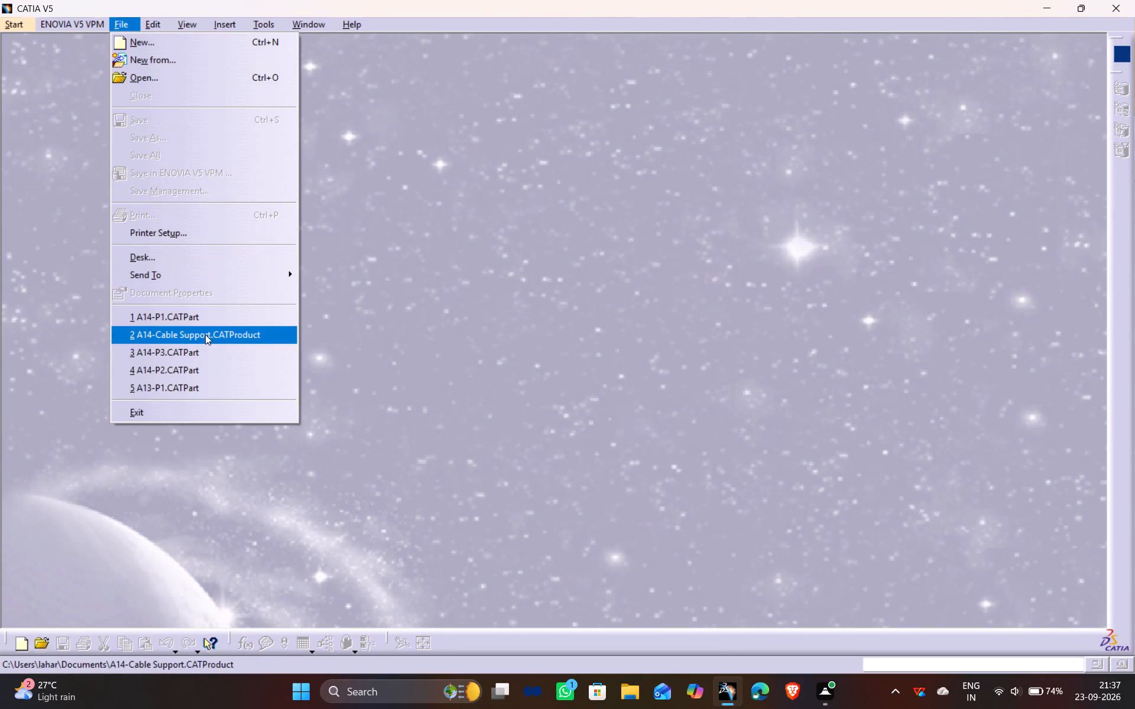
double_click(206, 334)
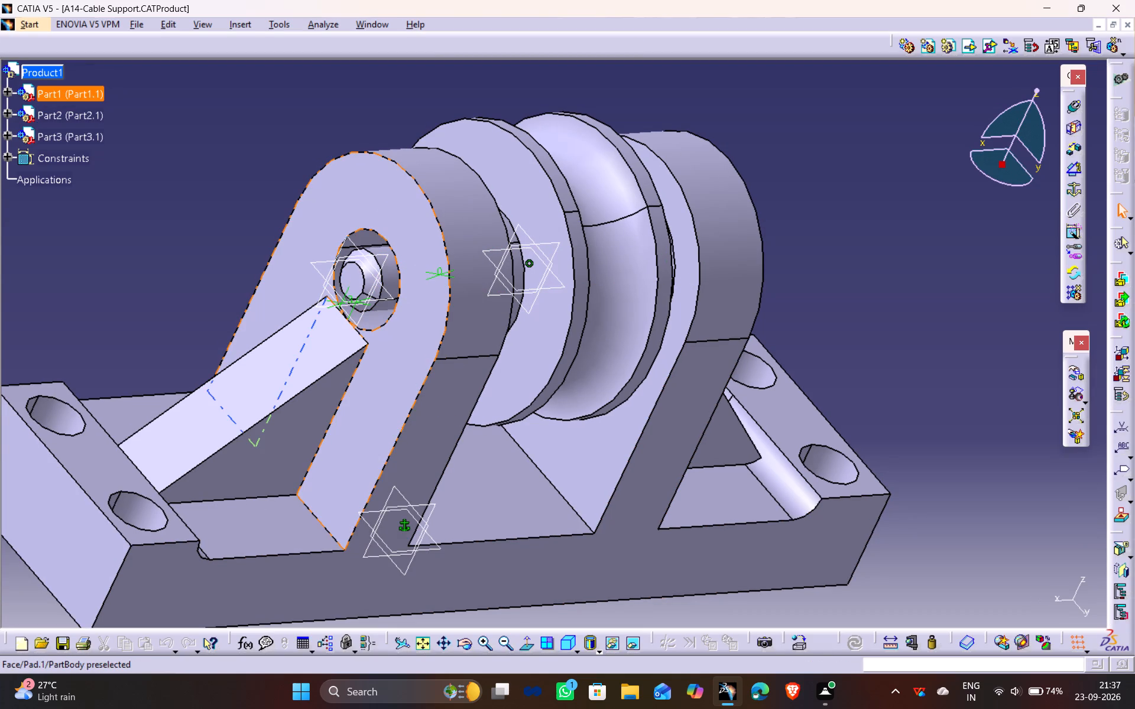
Check the component degrees of freedom of the Part3 pin in the assembly.
left_click(62, 136)
right_click(77, 141)
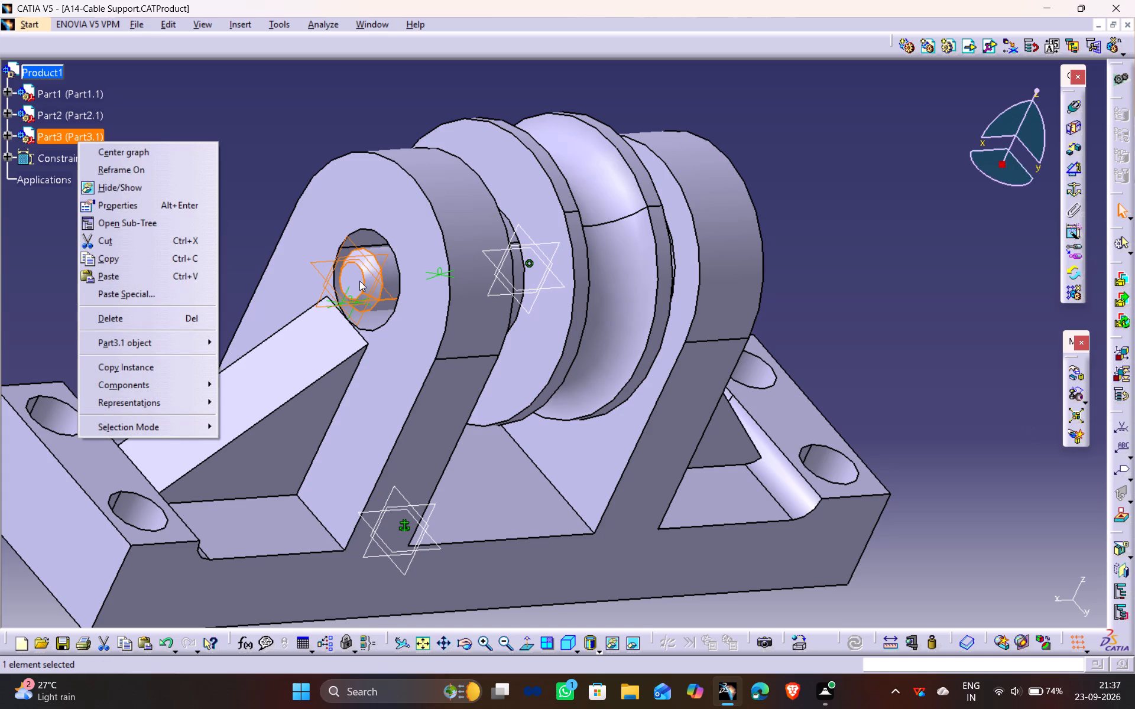
left_click(145, 342)
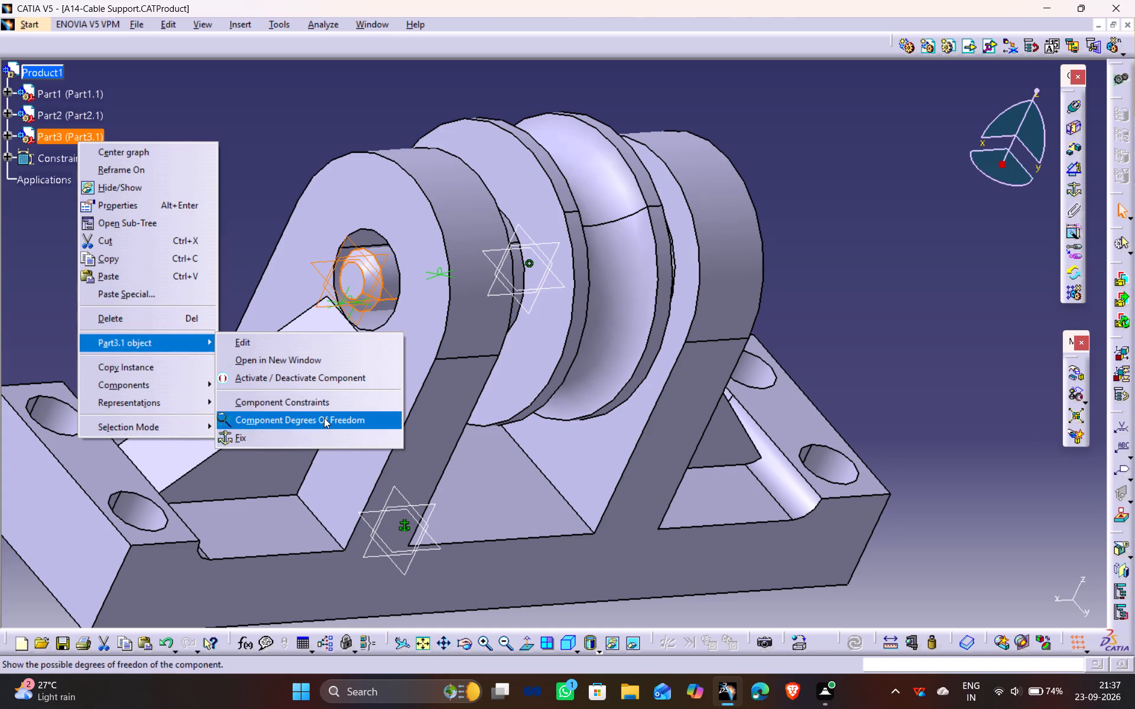
left_click(323, 418)
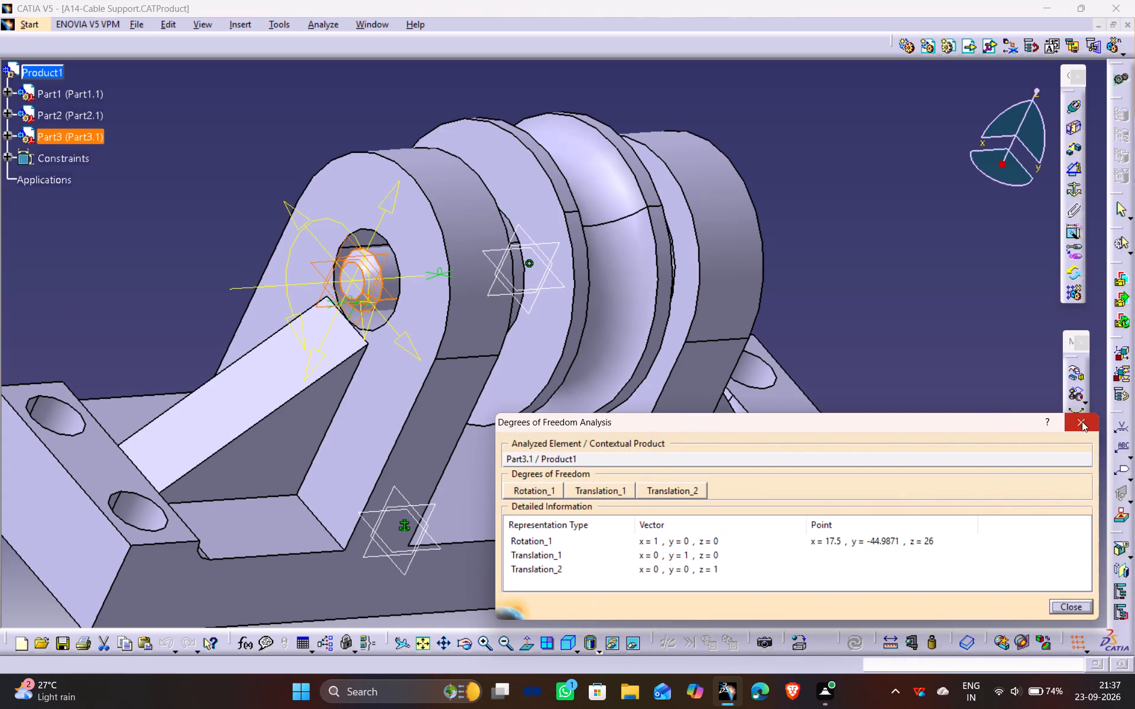
left_click(1081, 421)
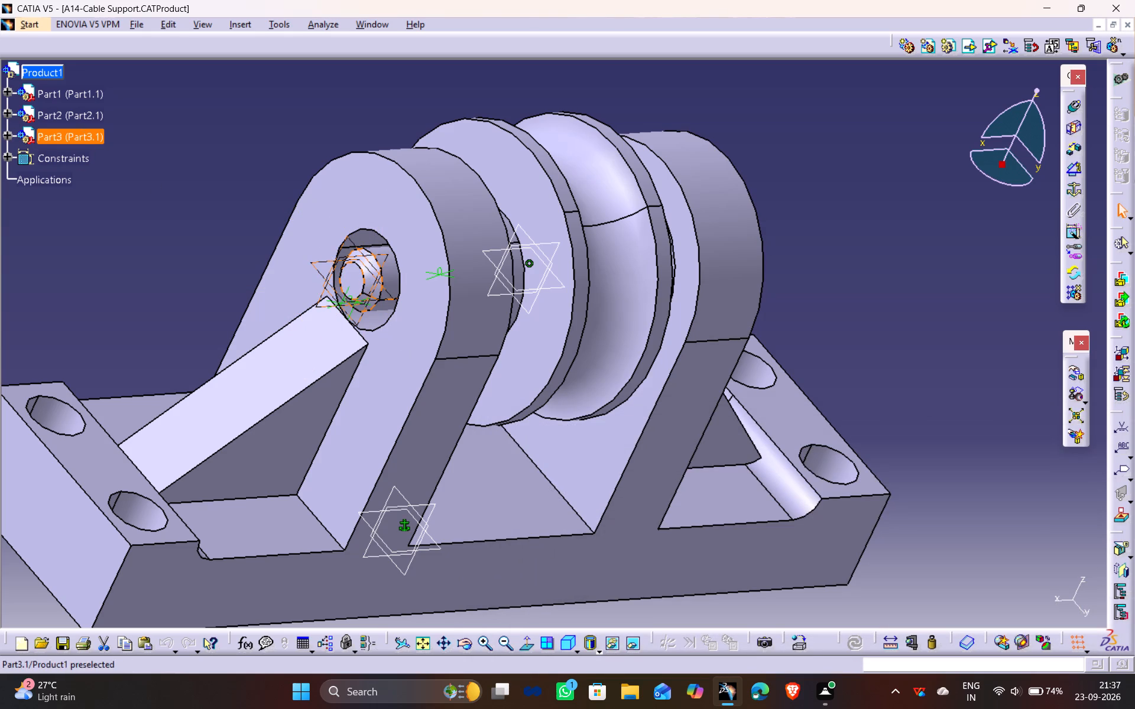
Open the Part3 pin from the assembly in its own window.
right_click(86, 137)
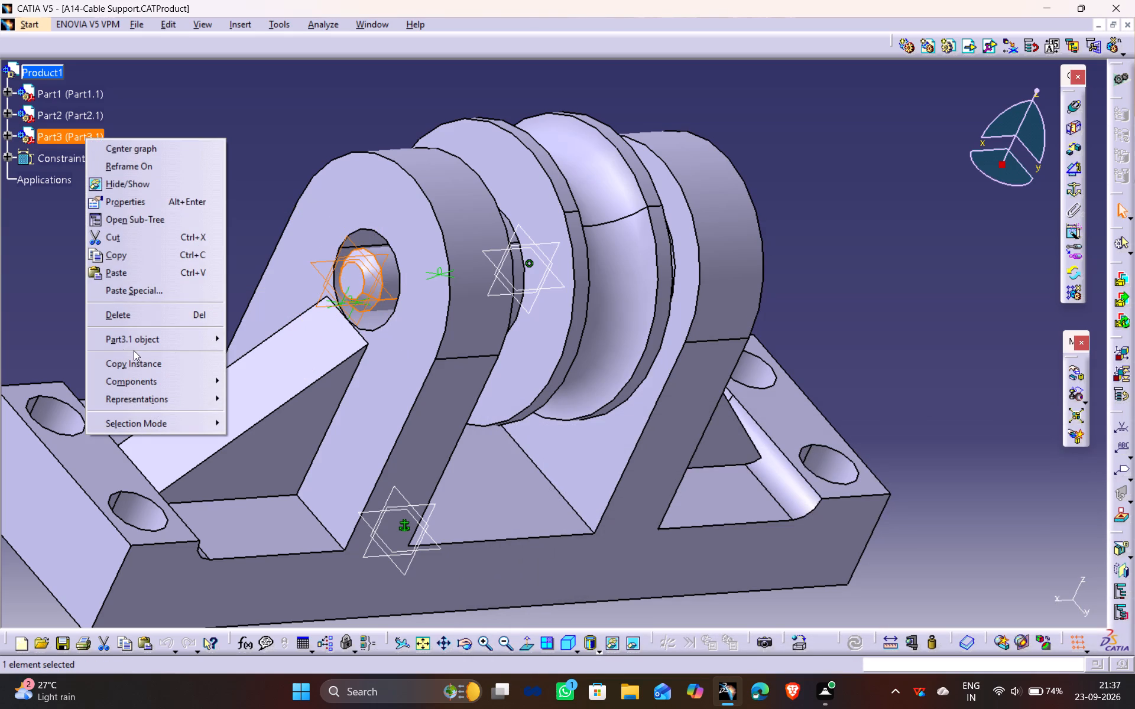
left_click(295, 355)
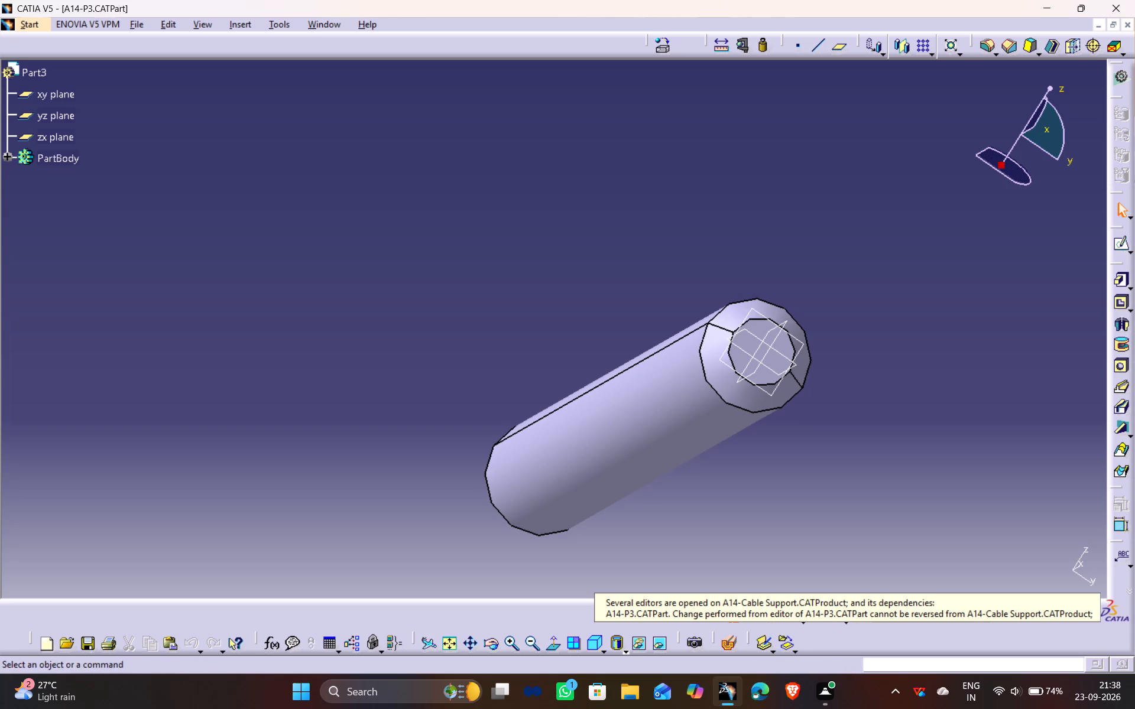
Edit the sketch of the pin's pad, moving its diameter dimension label close beside the circle, and return to the 3D part.
left_click(15, 154)
left_click(5, 160)
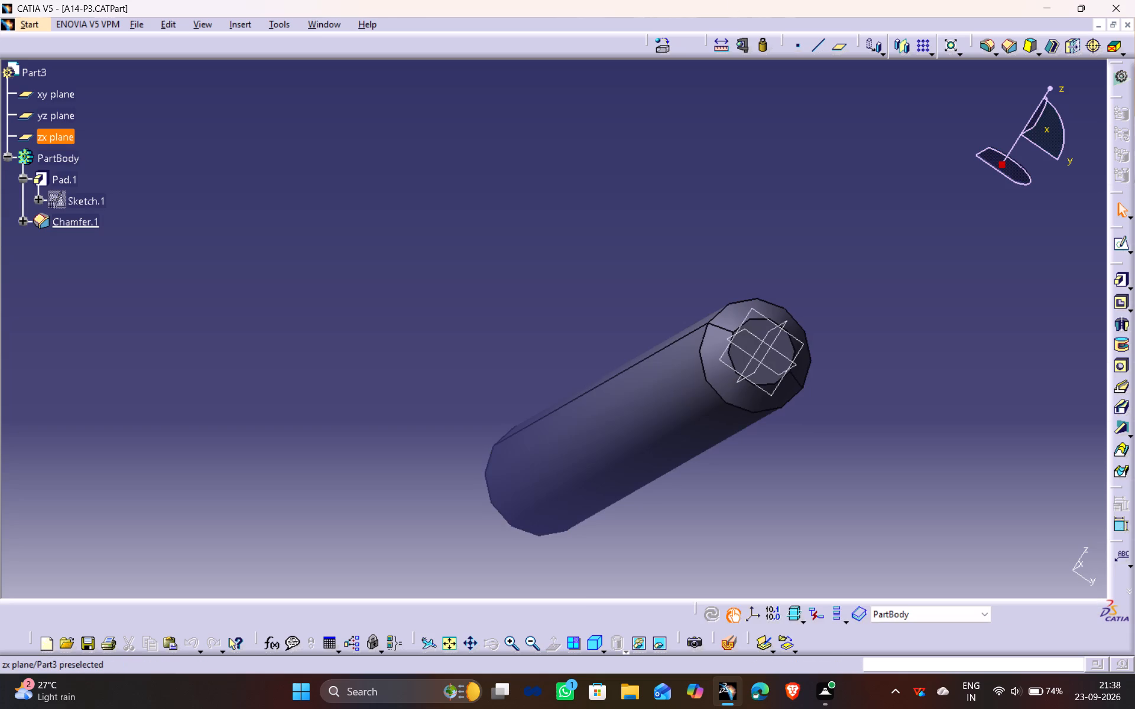
left_click(9, 135)
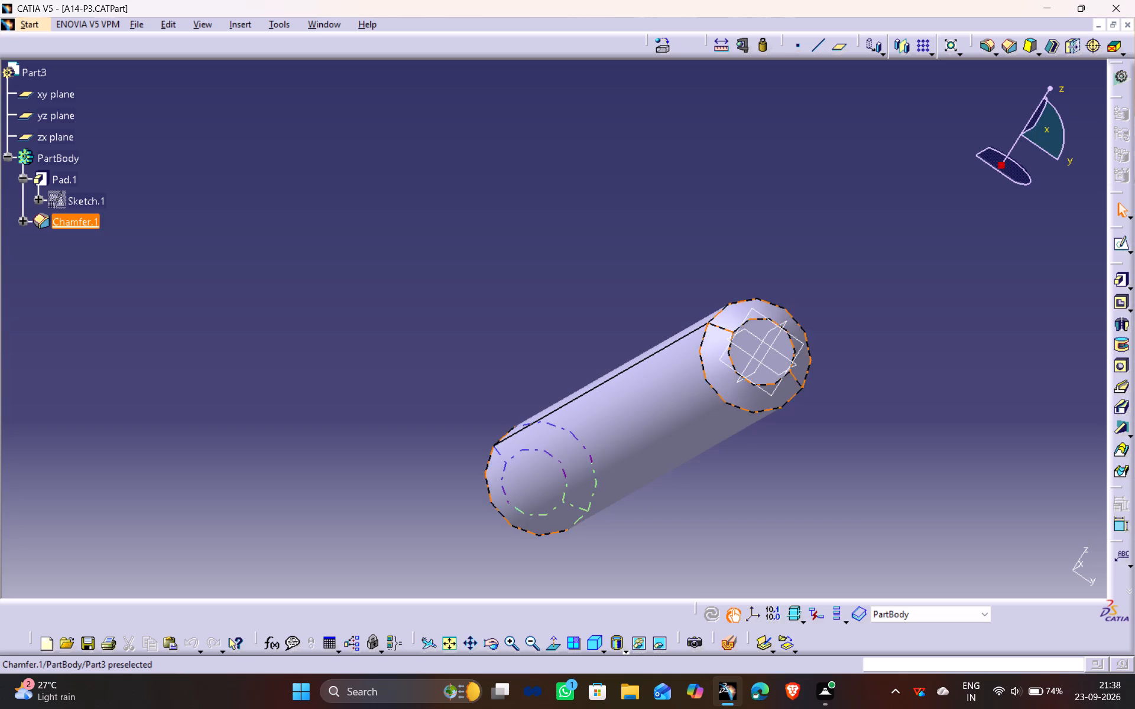
double_click(96, 199)
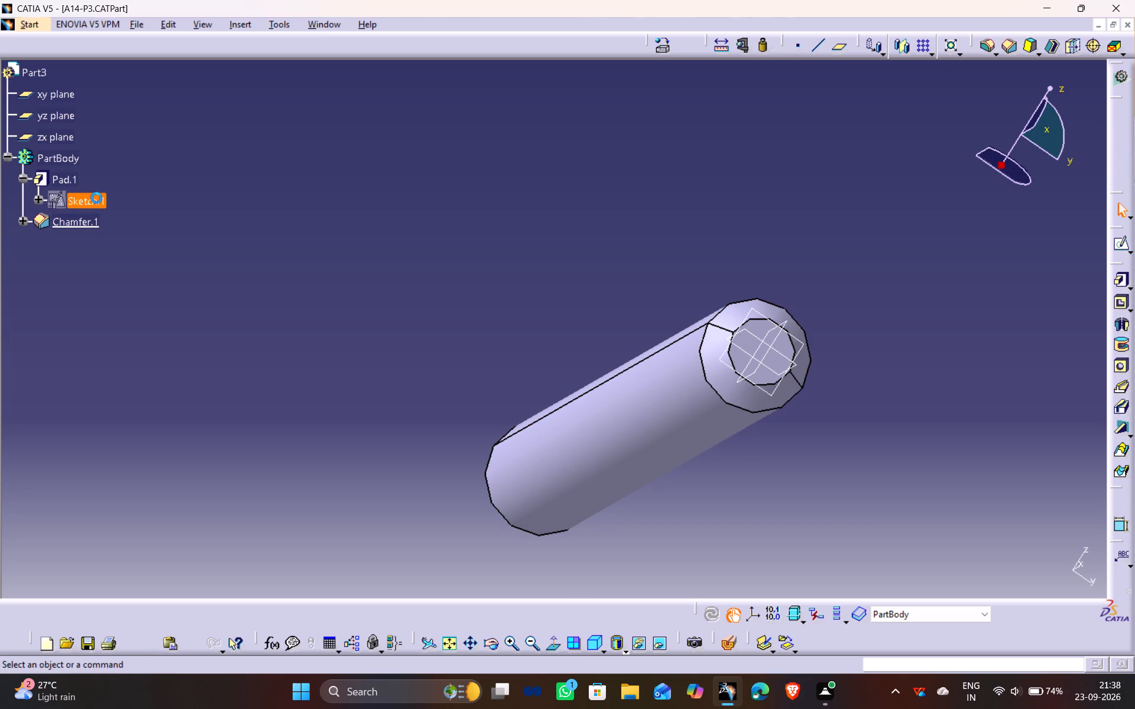
middle_click_drag(994, 230, 524, 356)
middle_click_drag(667, 205, 670, 292, "ctrl")
left_click(831, 564)
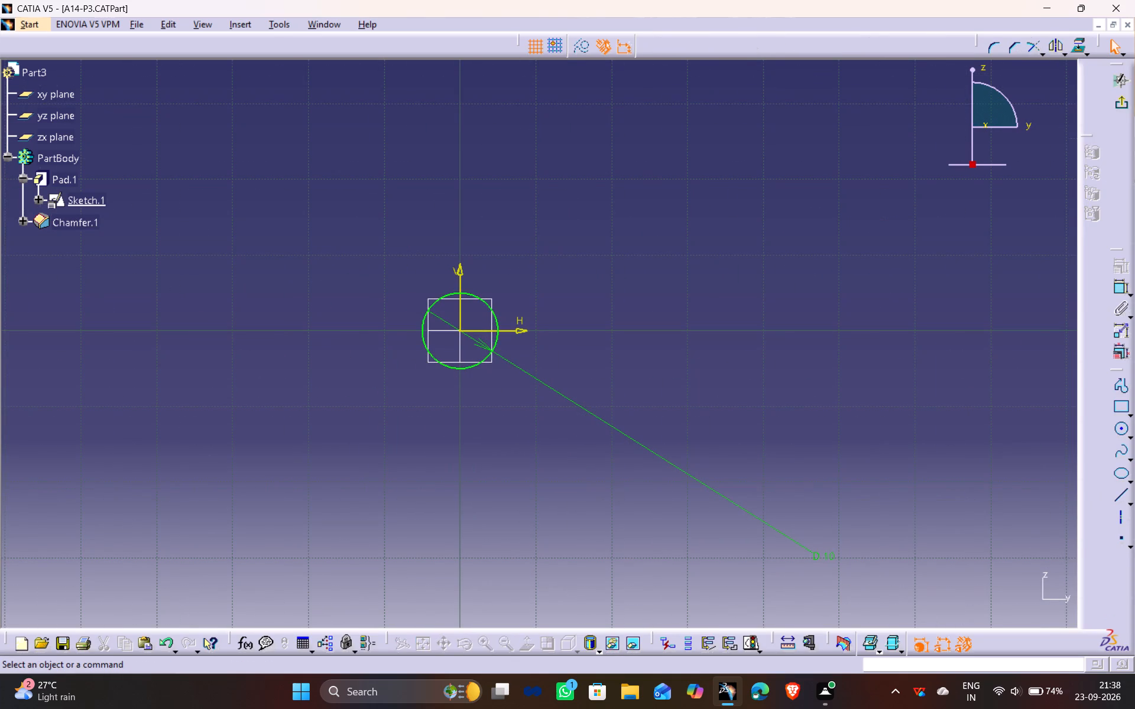
left_click_drag(825, 554, 553, 279)
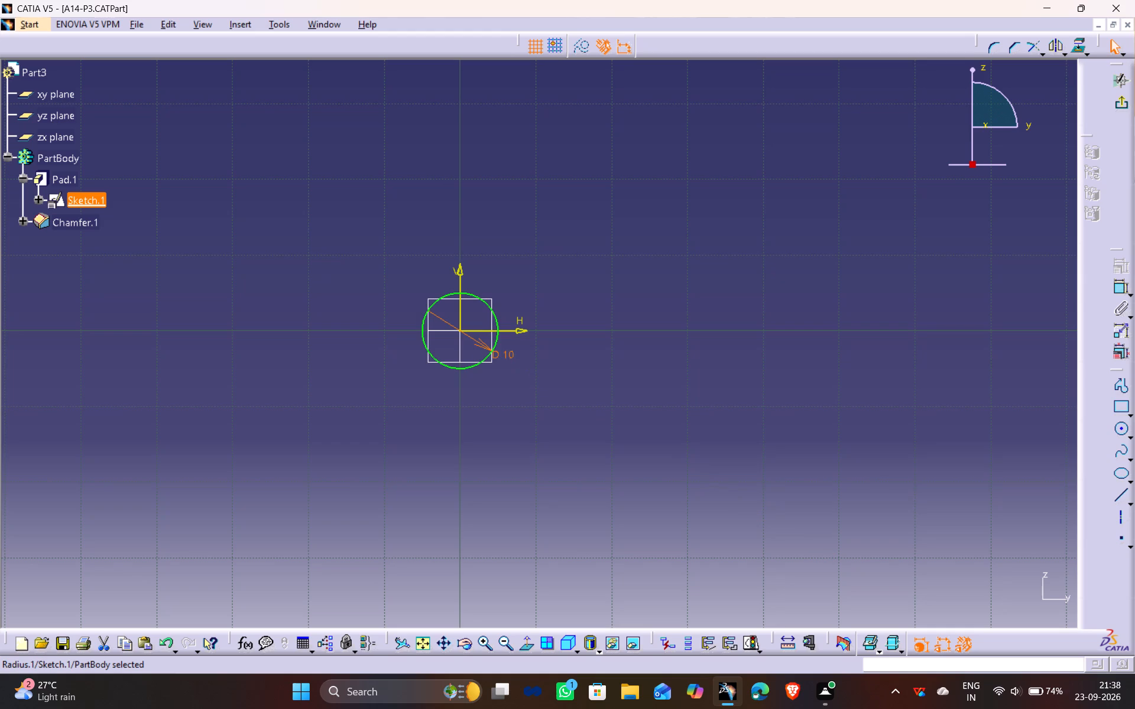
left_click_drag(553, 279, 571, 310)
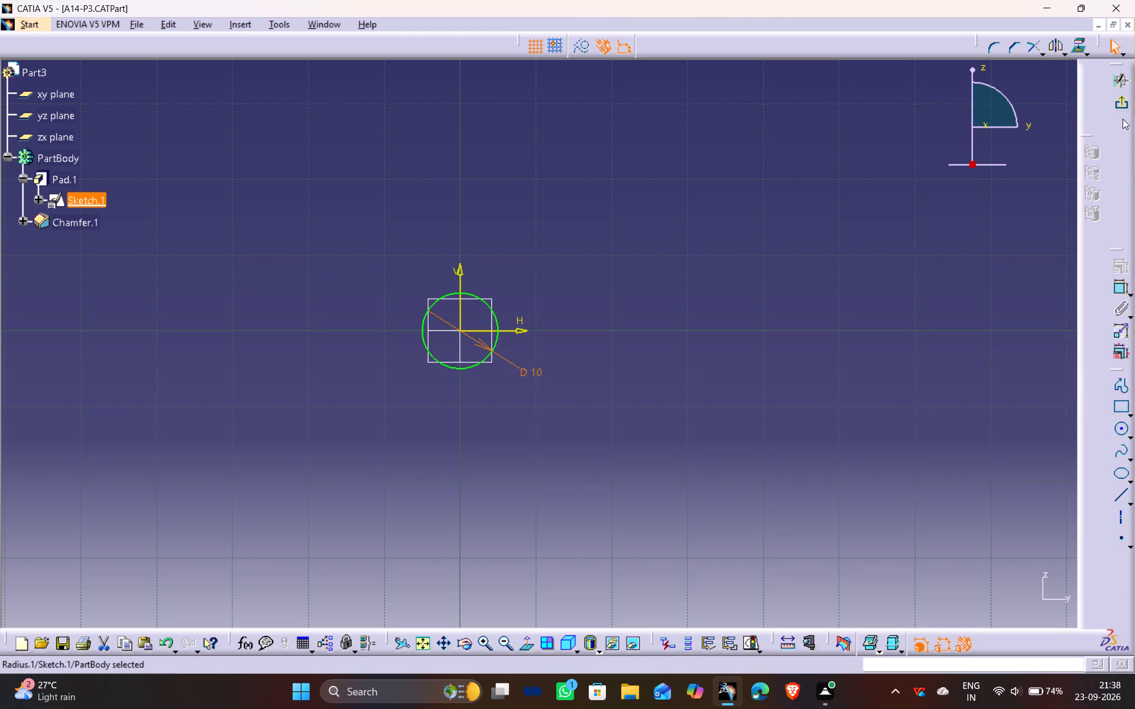
left_click(1118, 105)
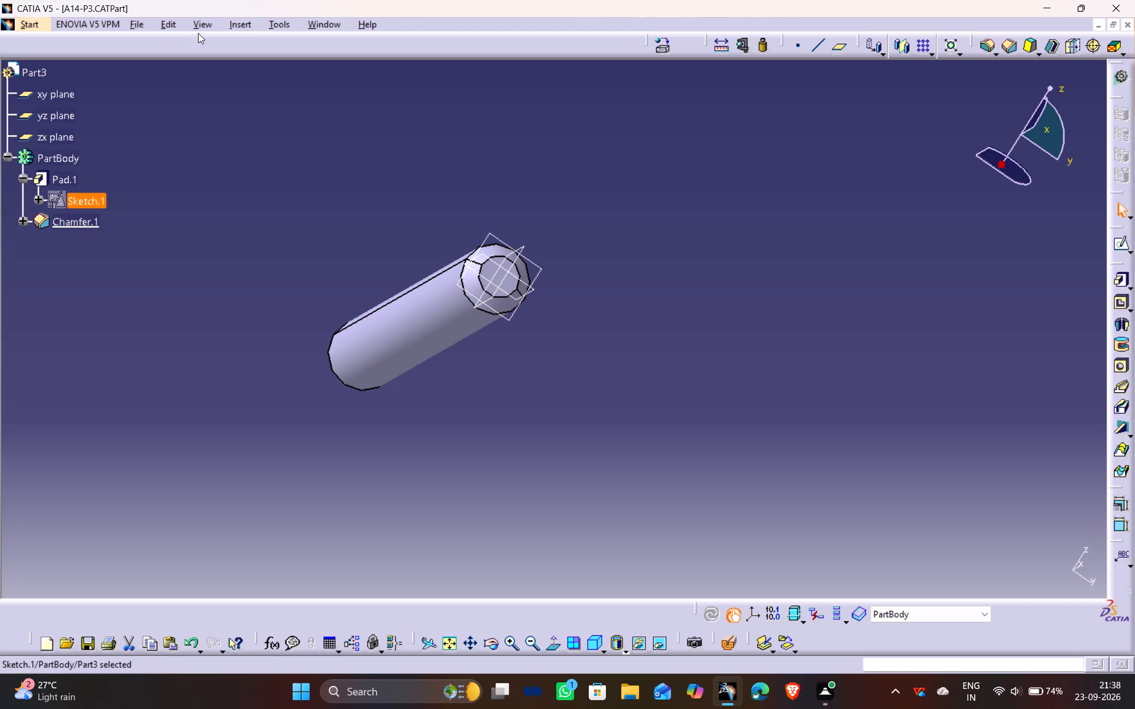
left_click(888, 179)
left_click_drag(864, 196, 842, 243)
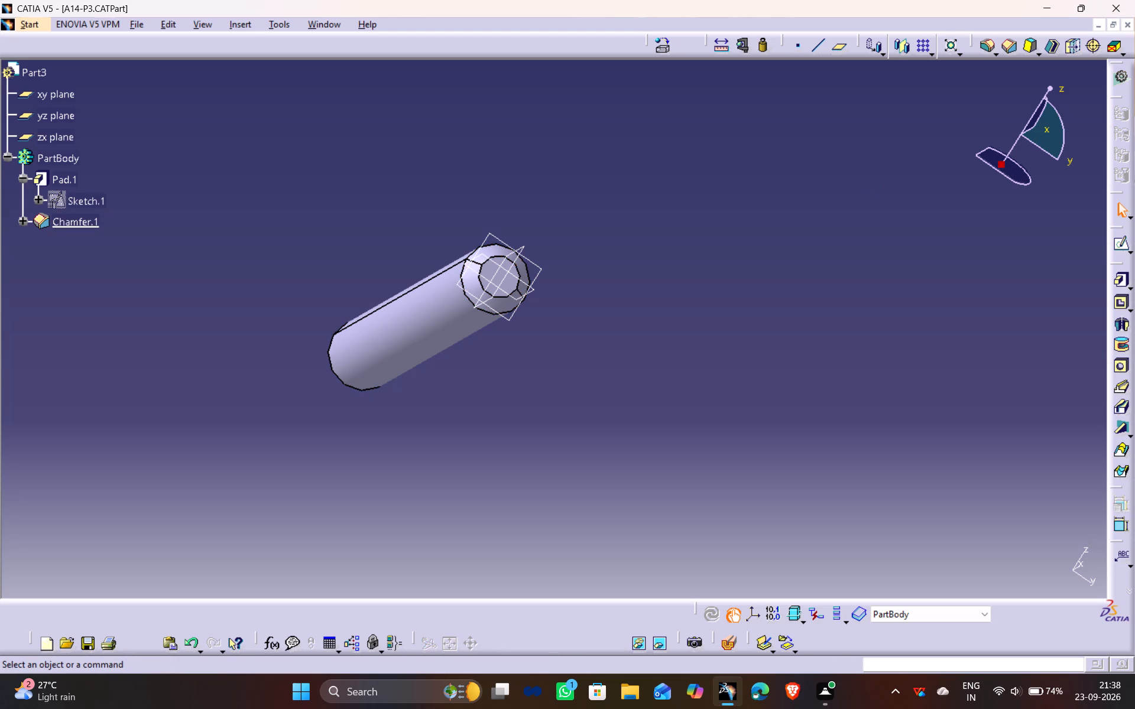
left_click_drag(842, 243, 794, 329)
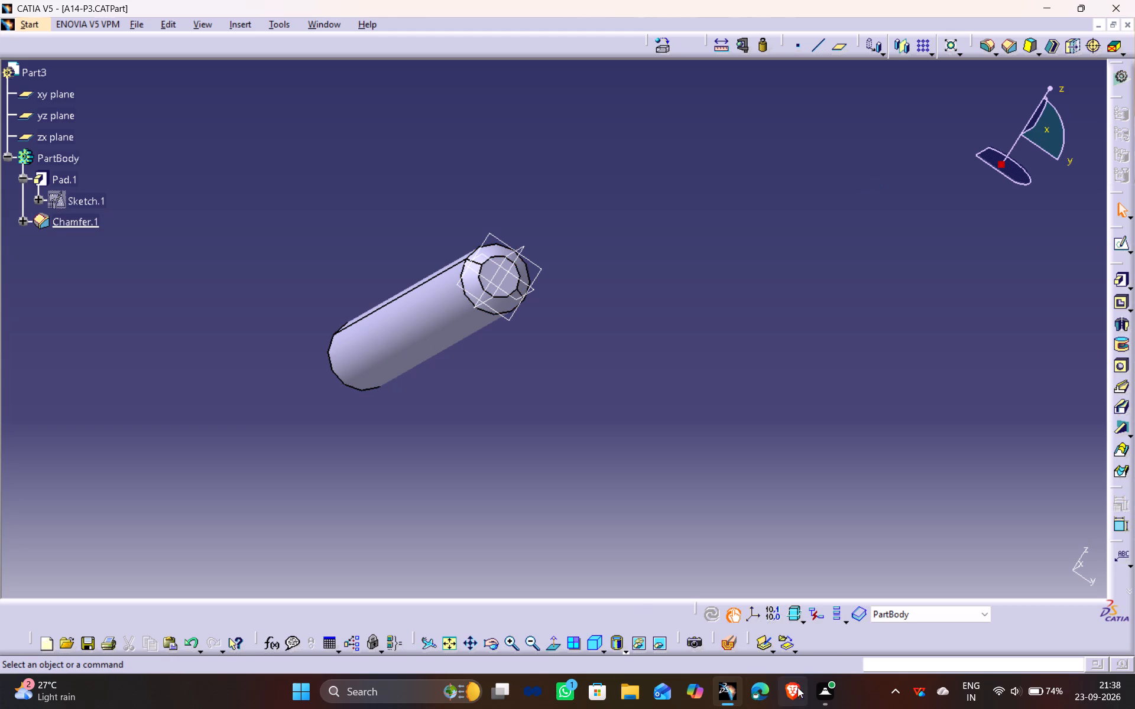
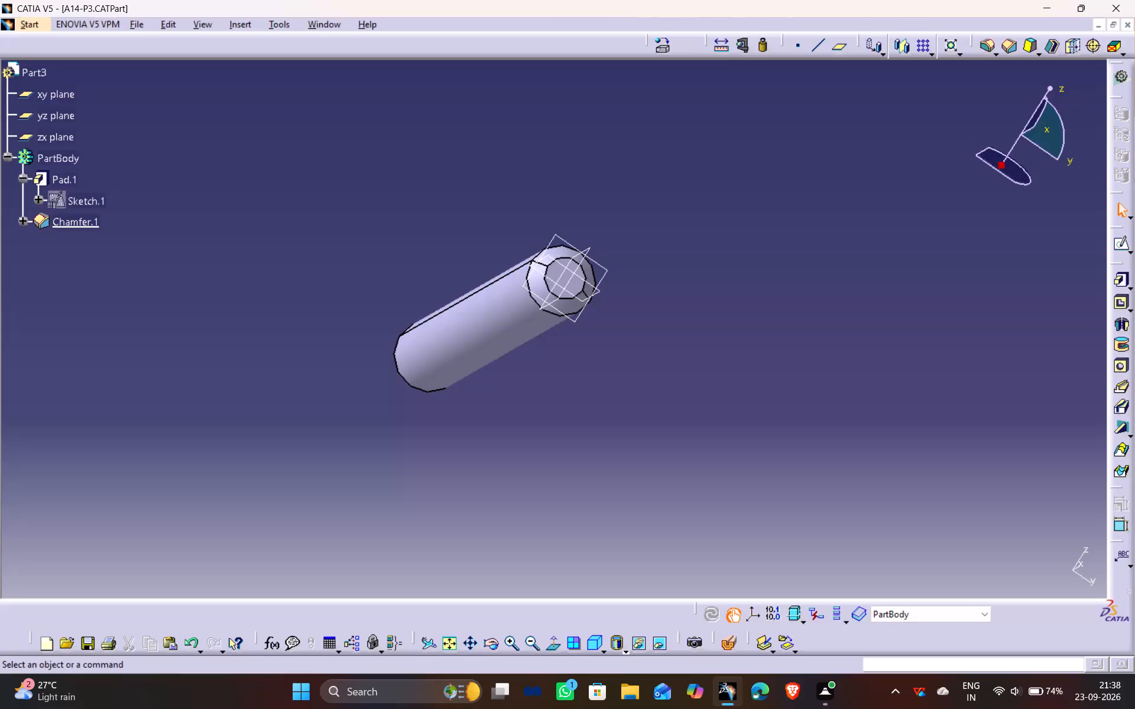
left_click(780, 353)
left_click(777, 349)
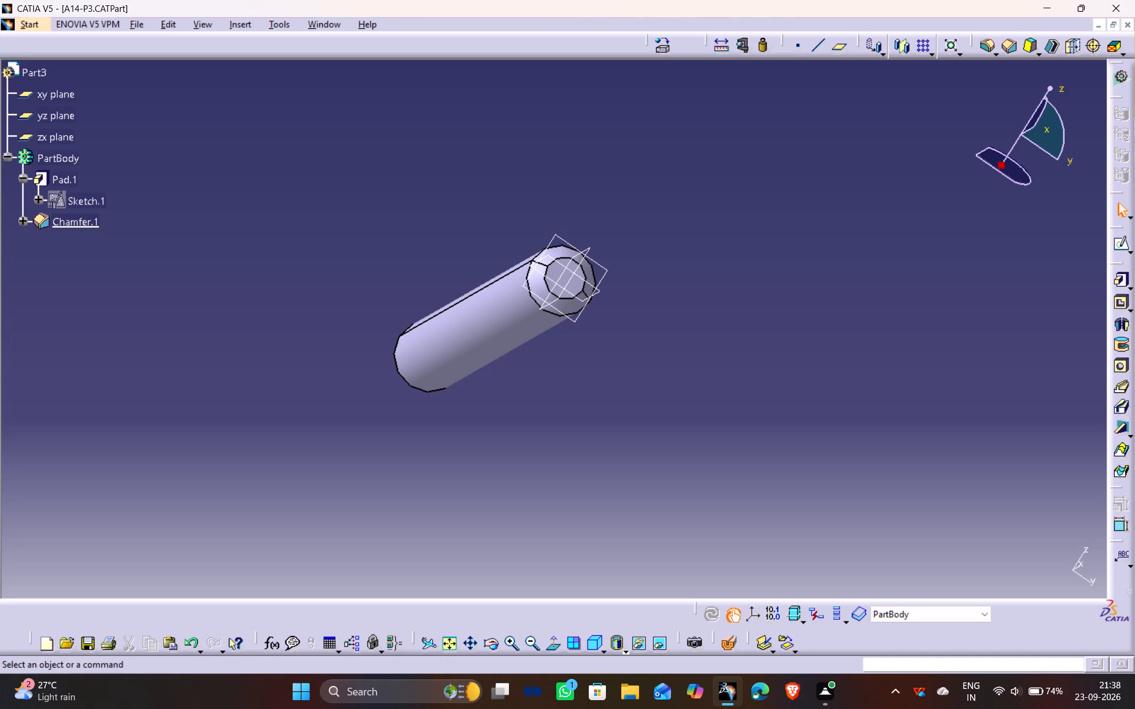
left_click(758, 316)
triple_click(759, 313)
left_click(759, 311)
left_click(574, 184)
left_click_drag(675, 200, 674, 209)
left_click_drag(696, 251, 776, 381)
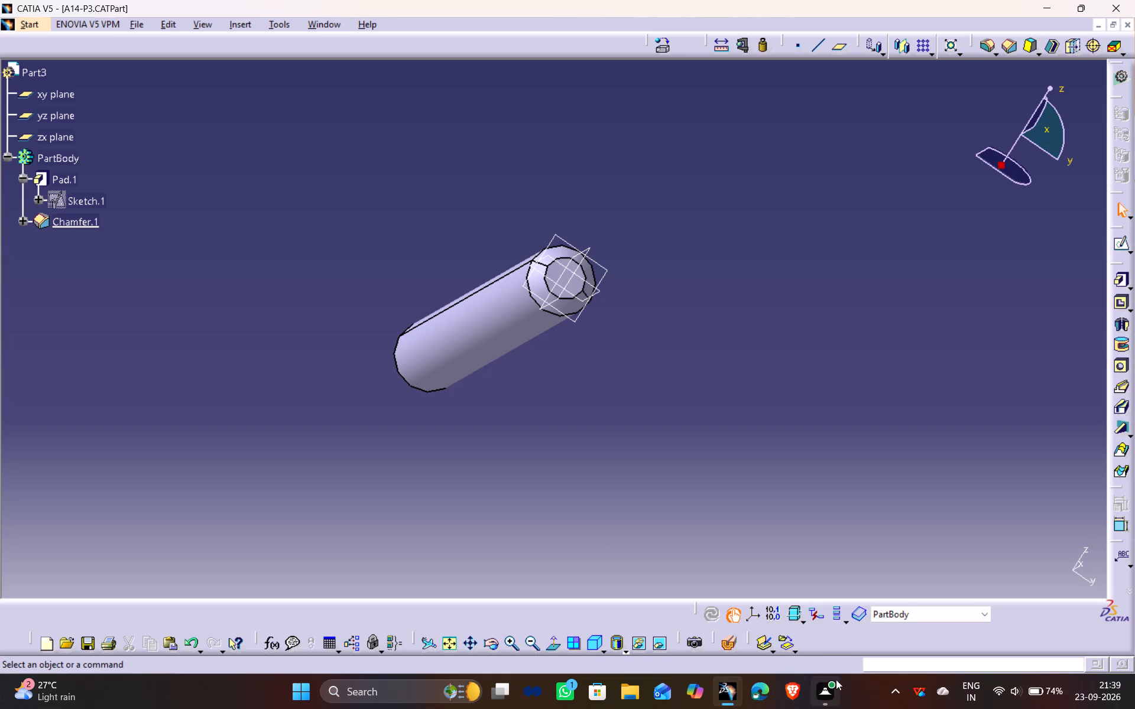
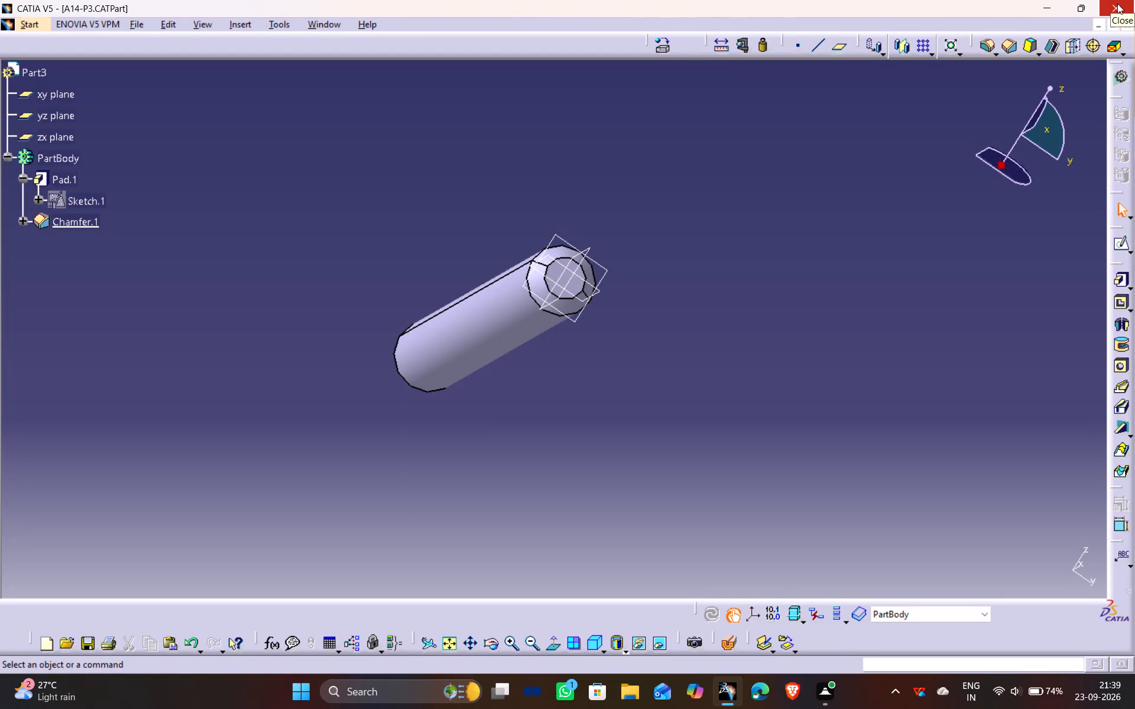
Exit the CAD application, saving the changes made to the A14-P3 pin part.
left_click(708, 395)
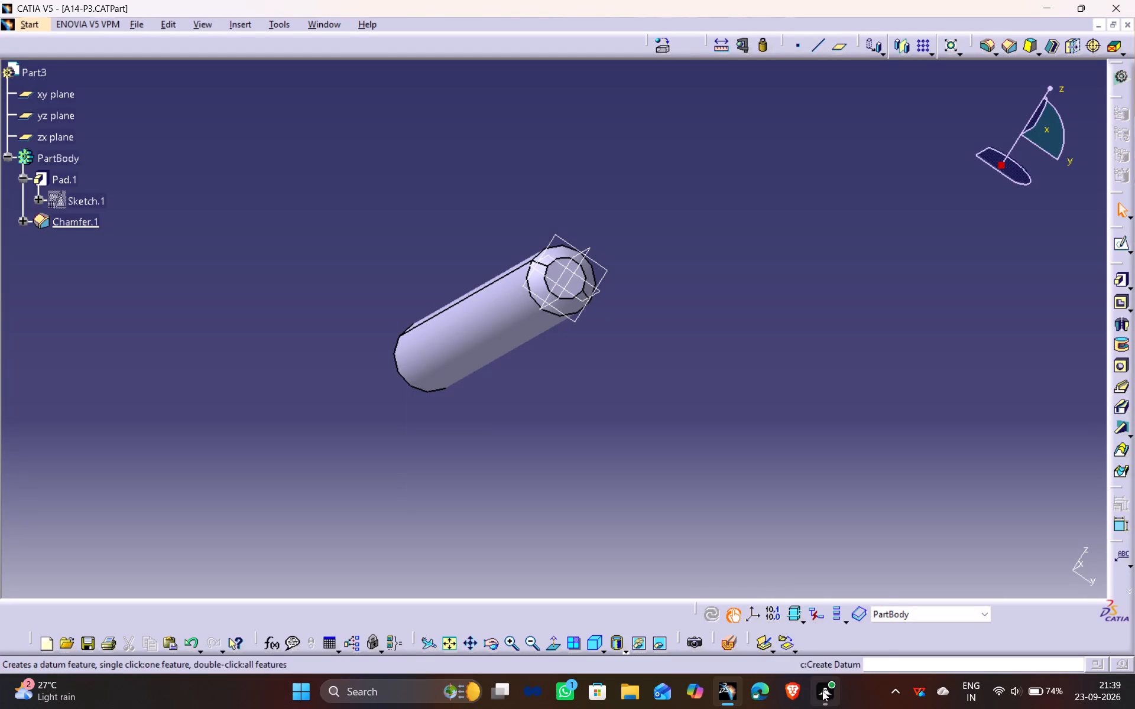
left_click(831, 429)
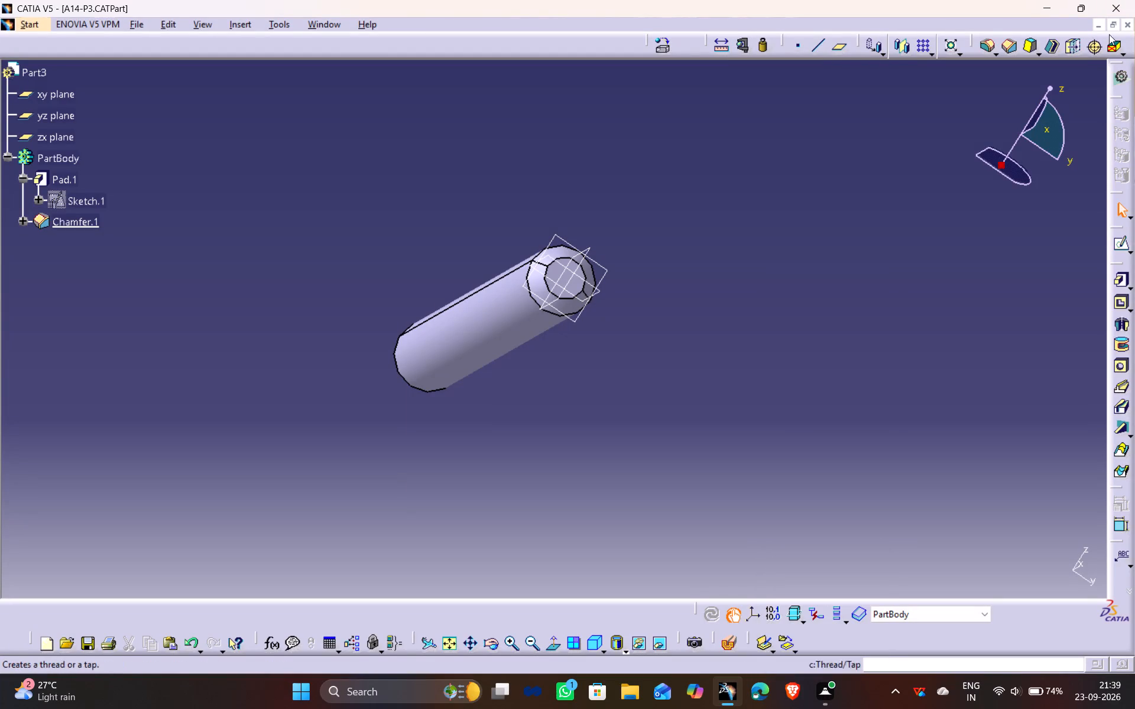
left_click(1117, 9)
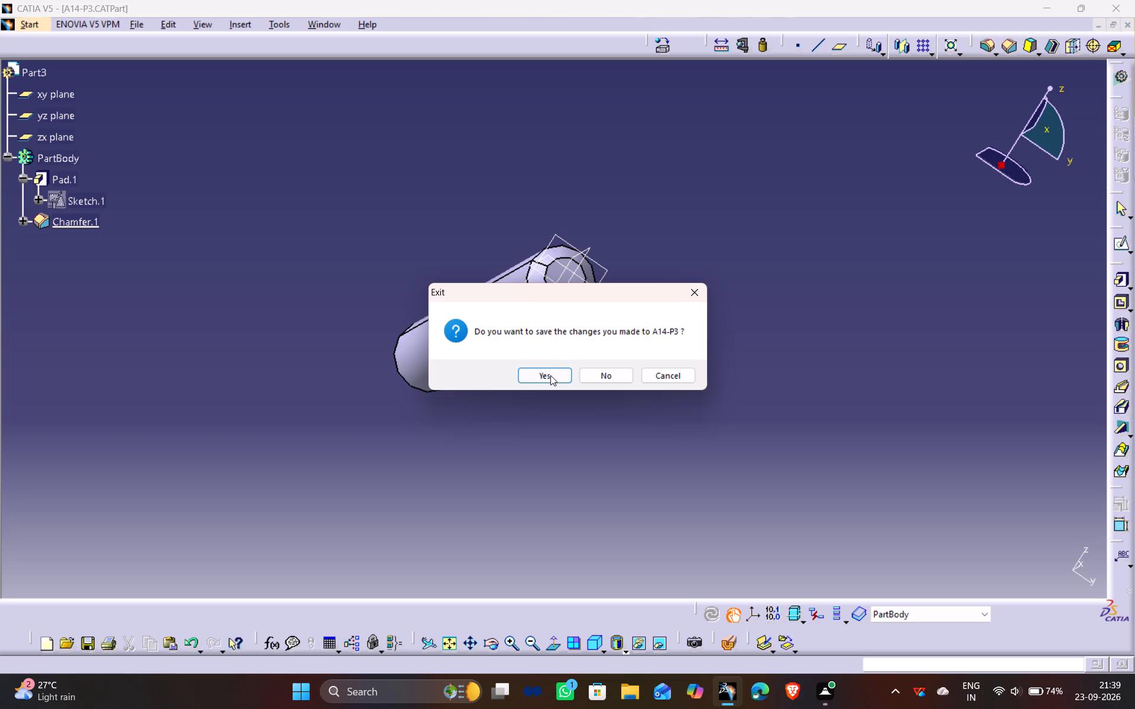
left_click(543, 382)
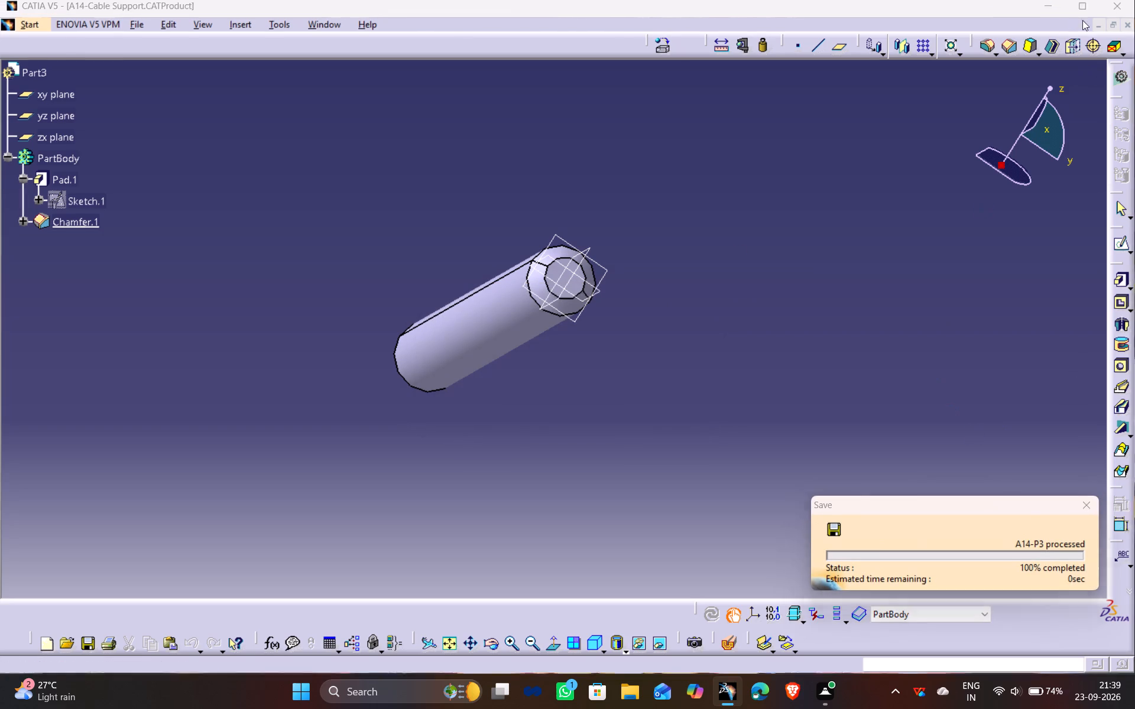
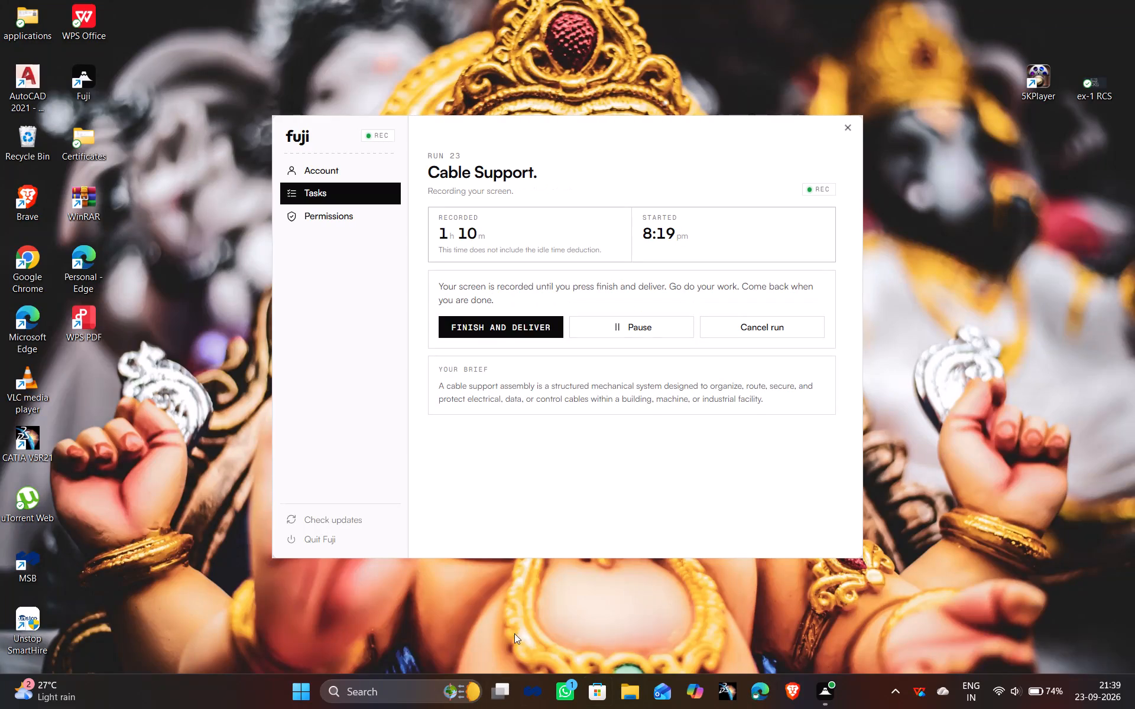
Put the computer to sleep.
left_click(300, 682)
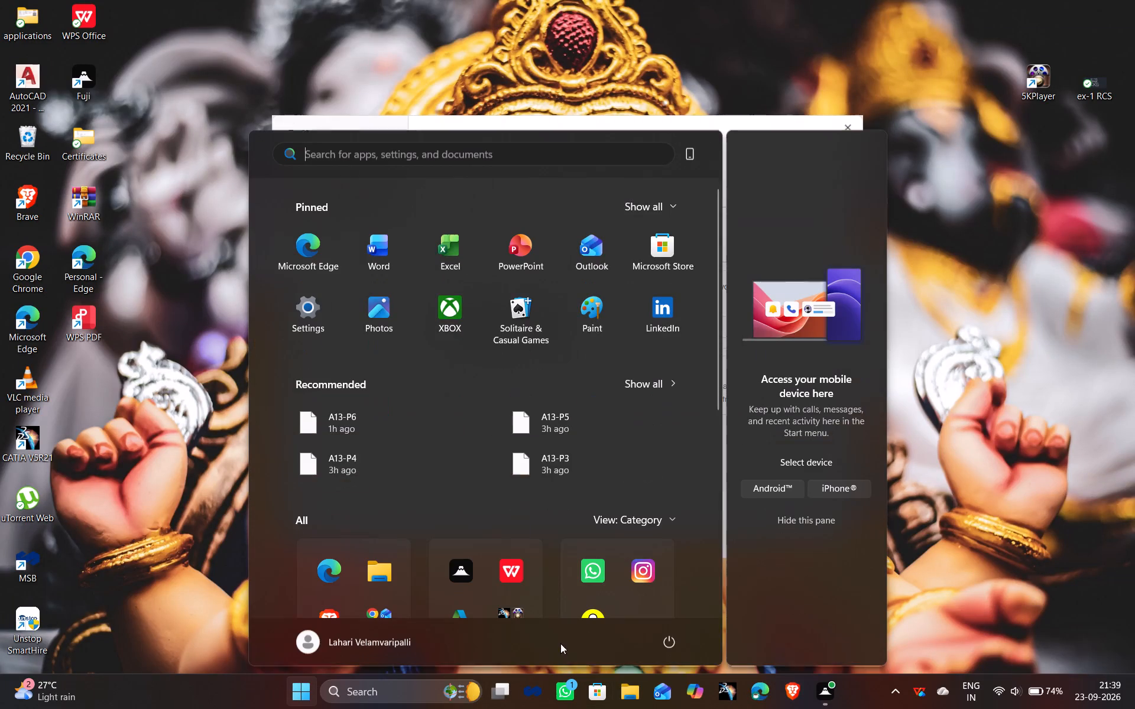
left_click(673, 641)
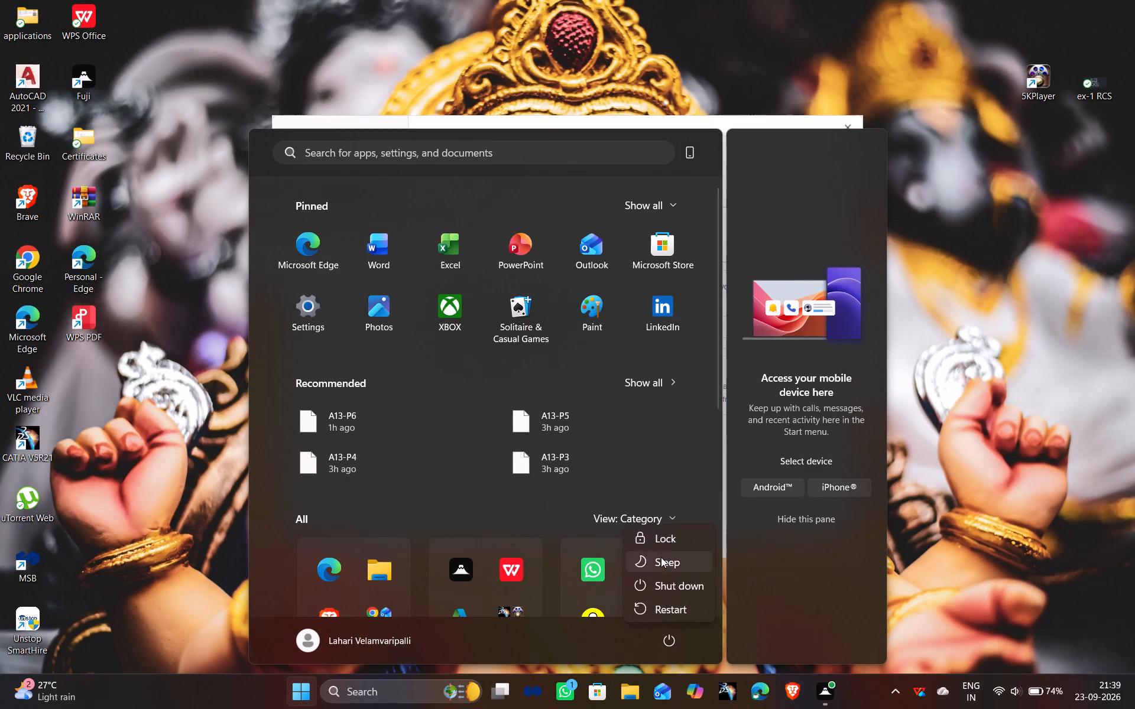
left_click(663, 565)
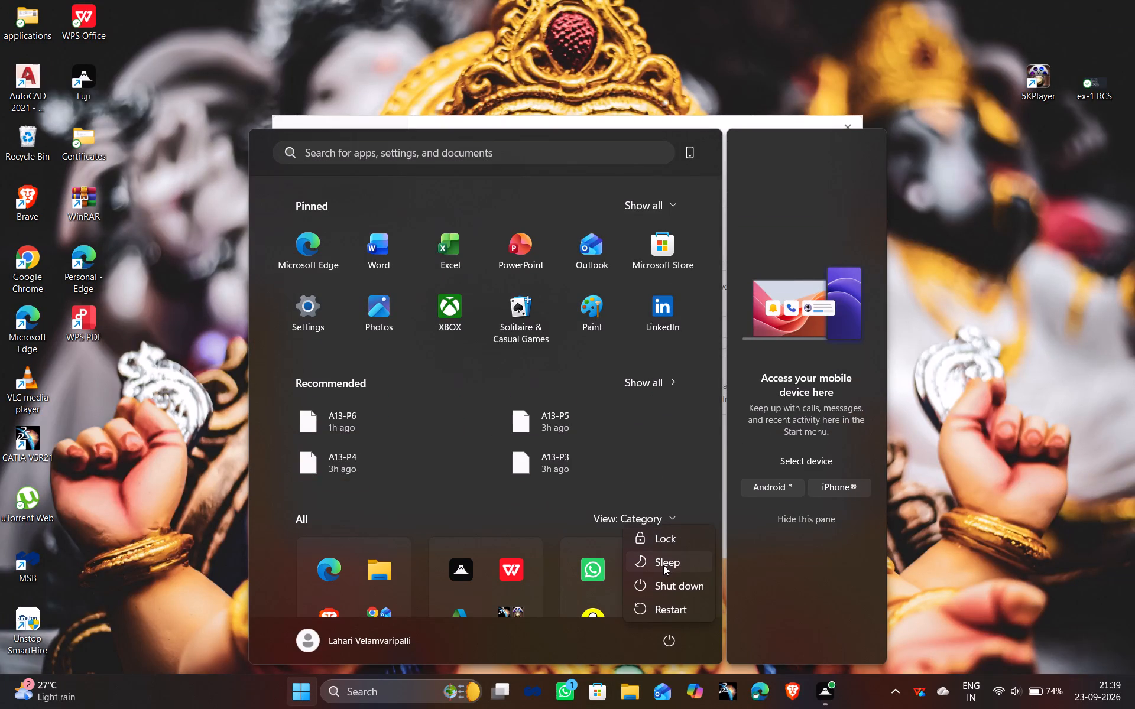
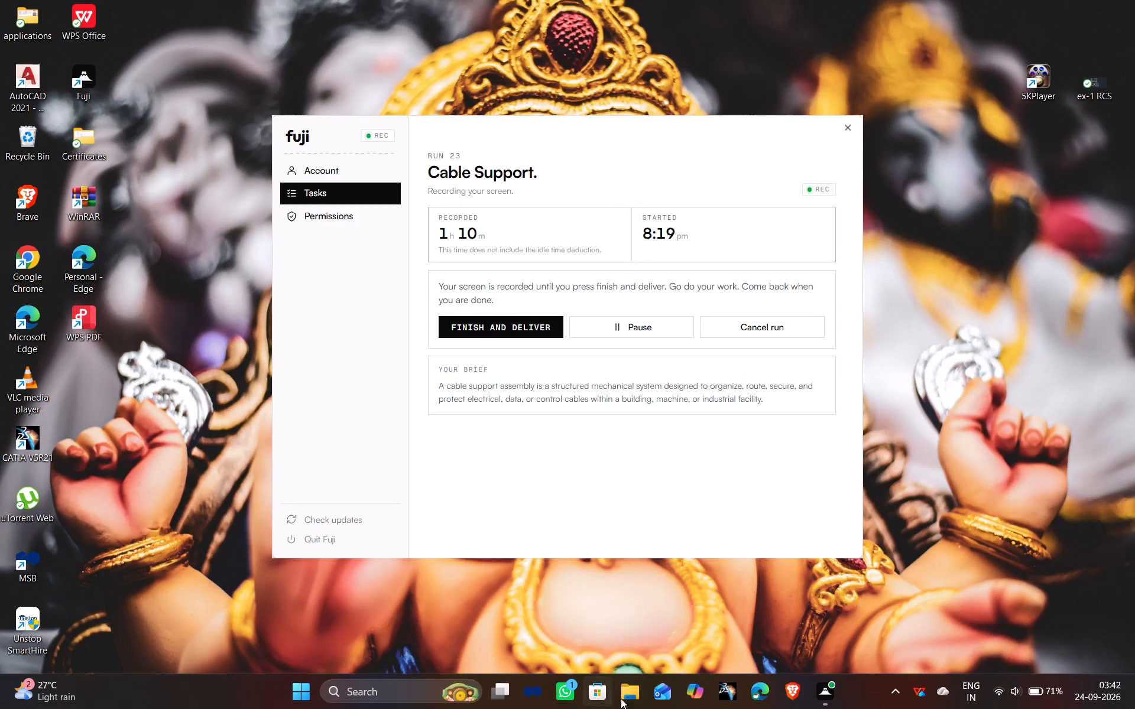
Launch CATIA V5 and open the recent part file A14-P3.CATPart.
double_click(725, 685)
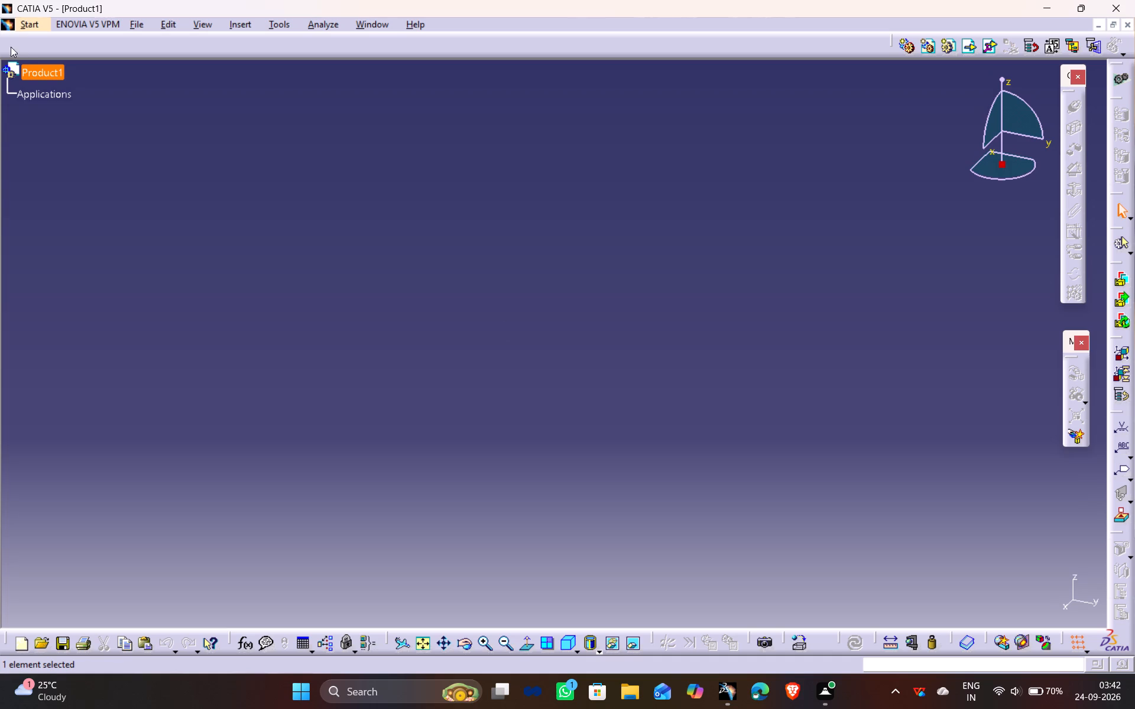
left_click(131, 17)
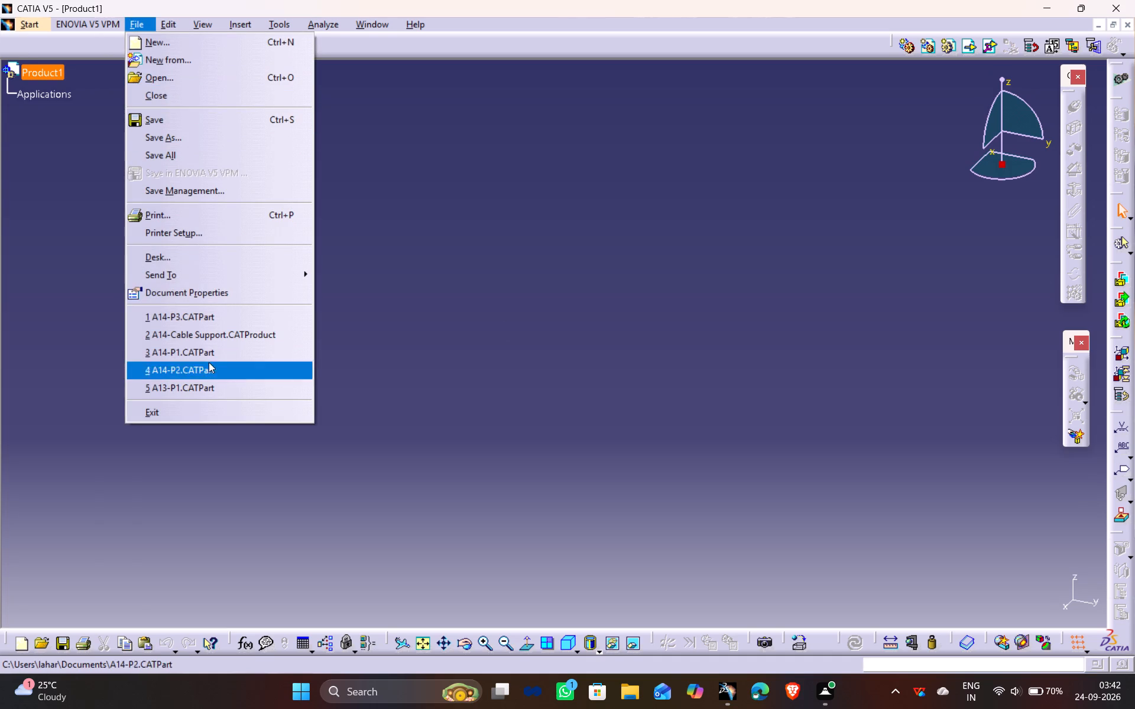
left_click(227, 324)
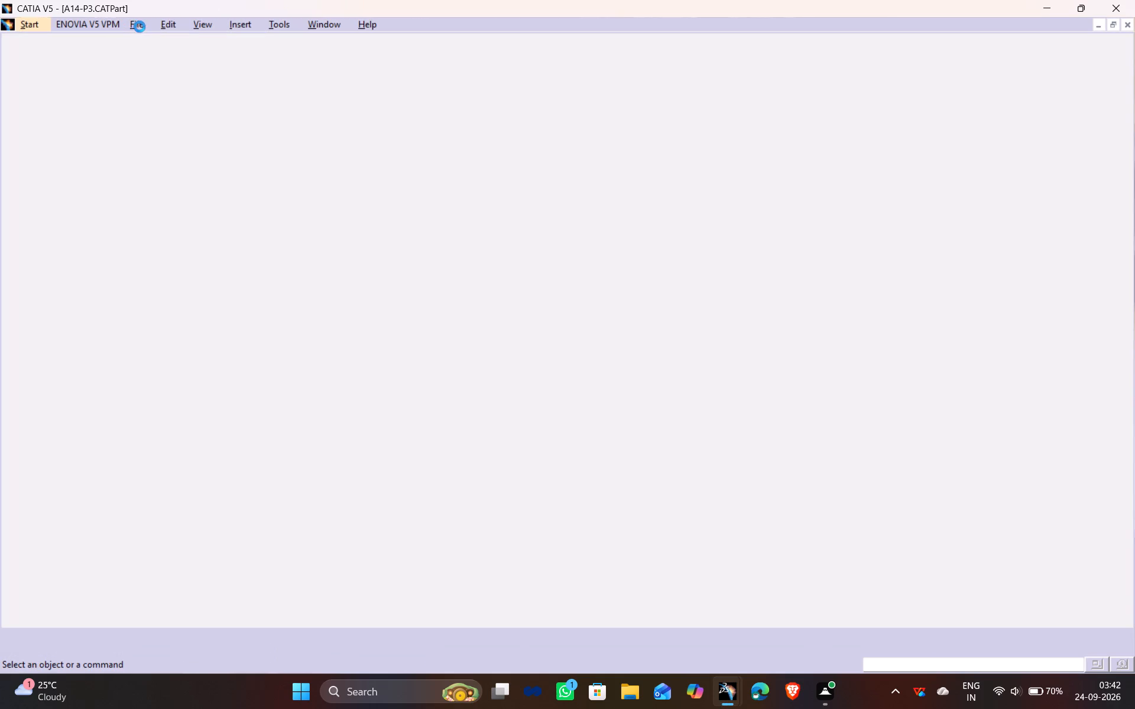
left_click(144, 25)
left_click(138, 21)
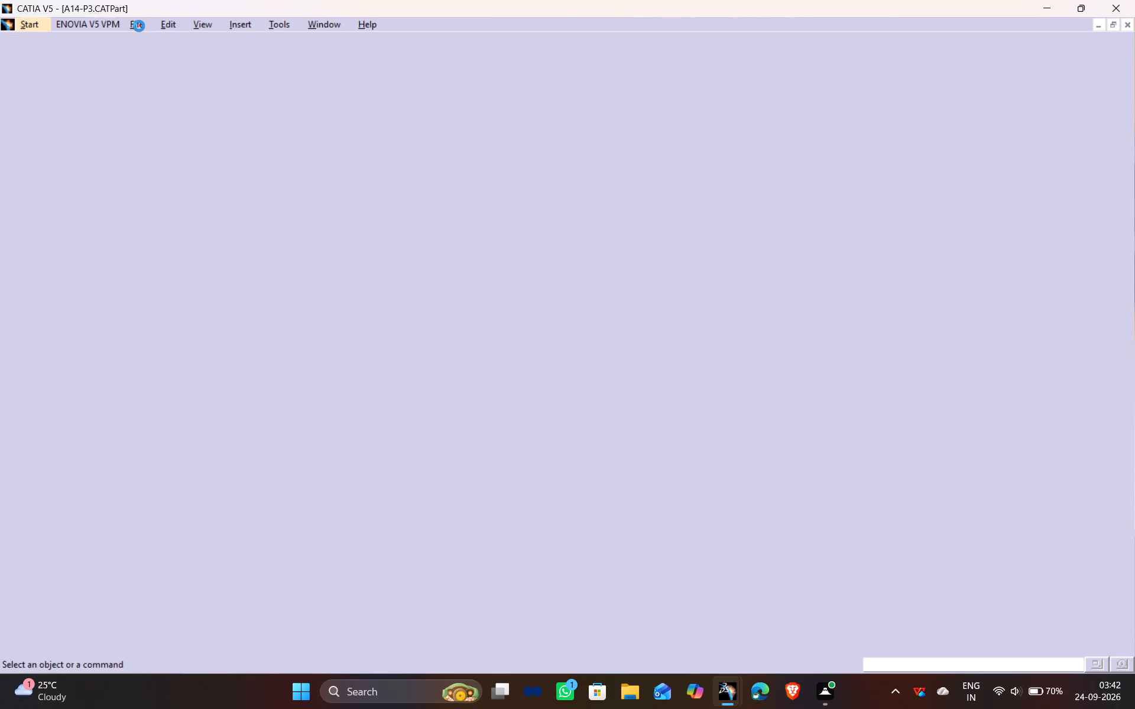
left_click(133, 25)
left_click(64, 444)
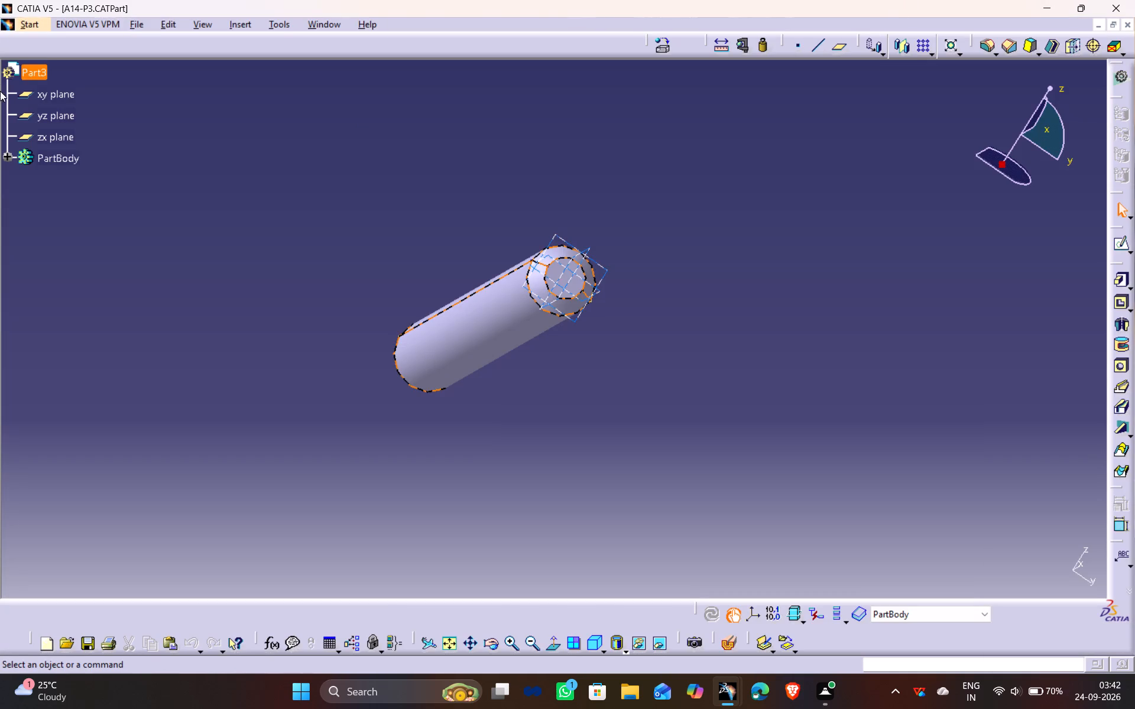
left_click(1100, 559)
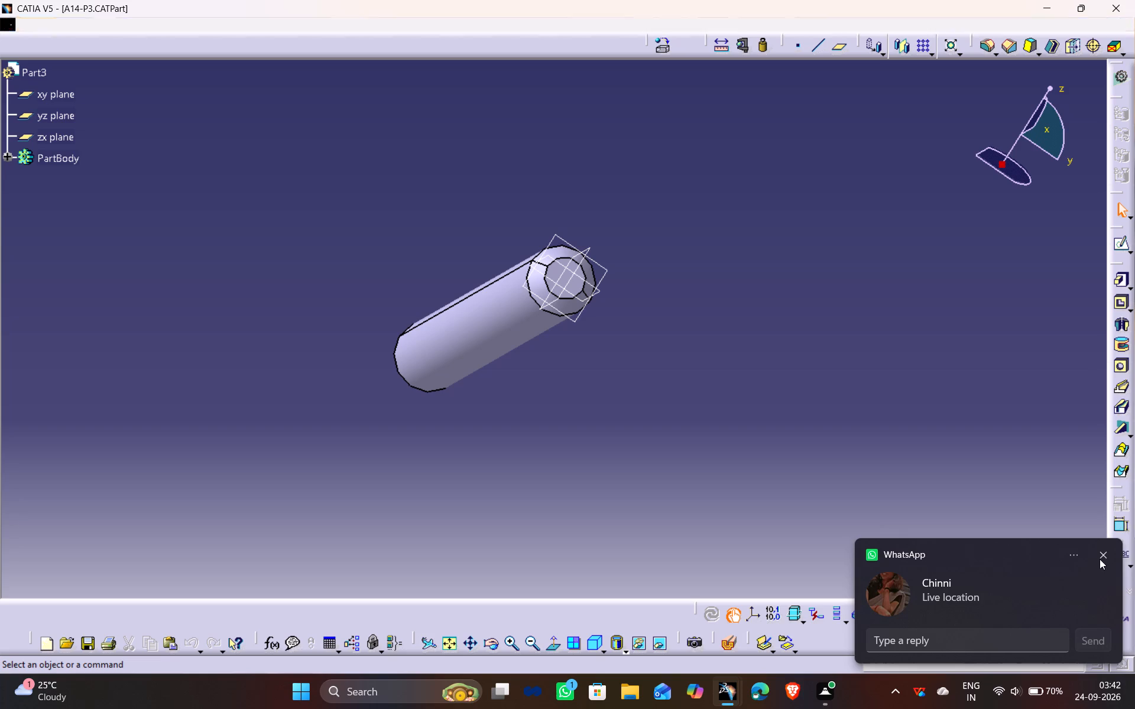
Open the recent assembly file A14-Cable Support.CATProduct.
left_click(128, 27)
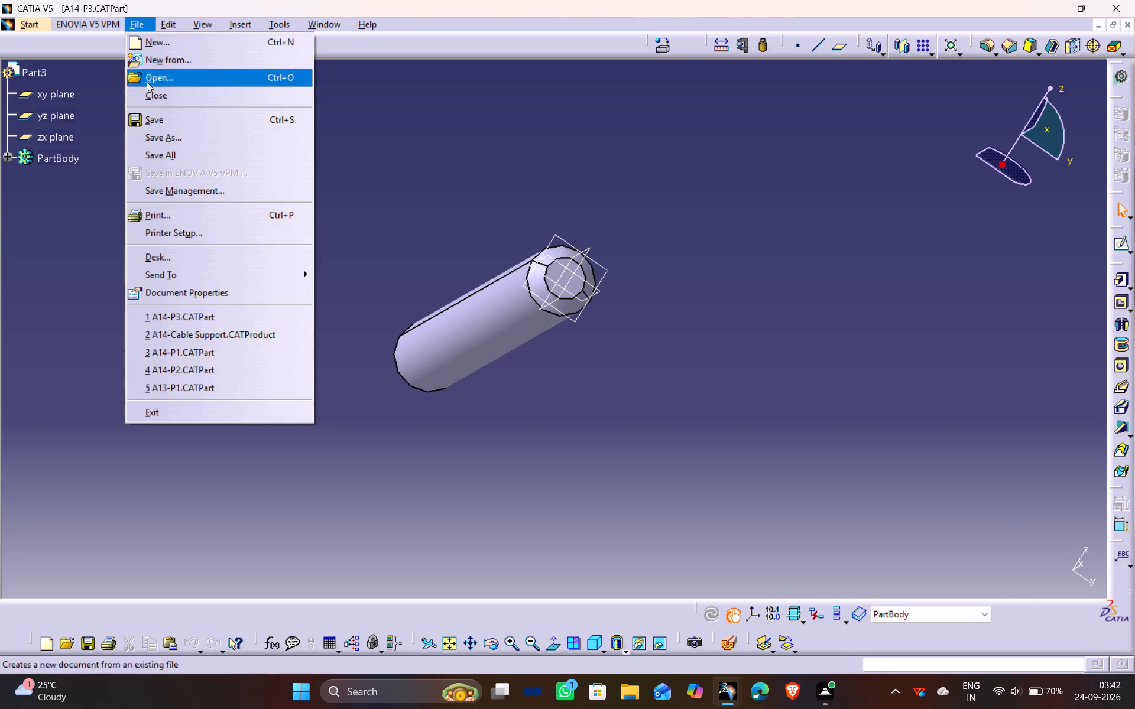
left_click(223, 336)
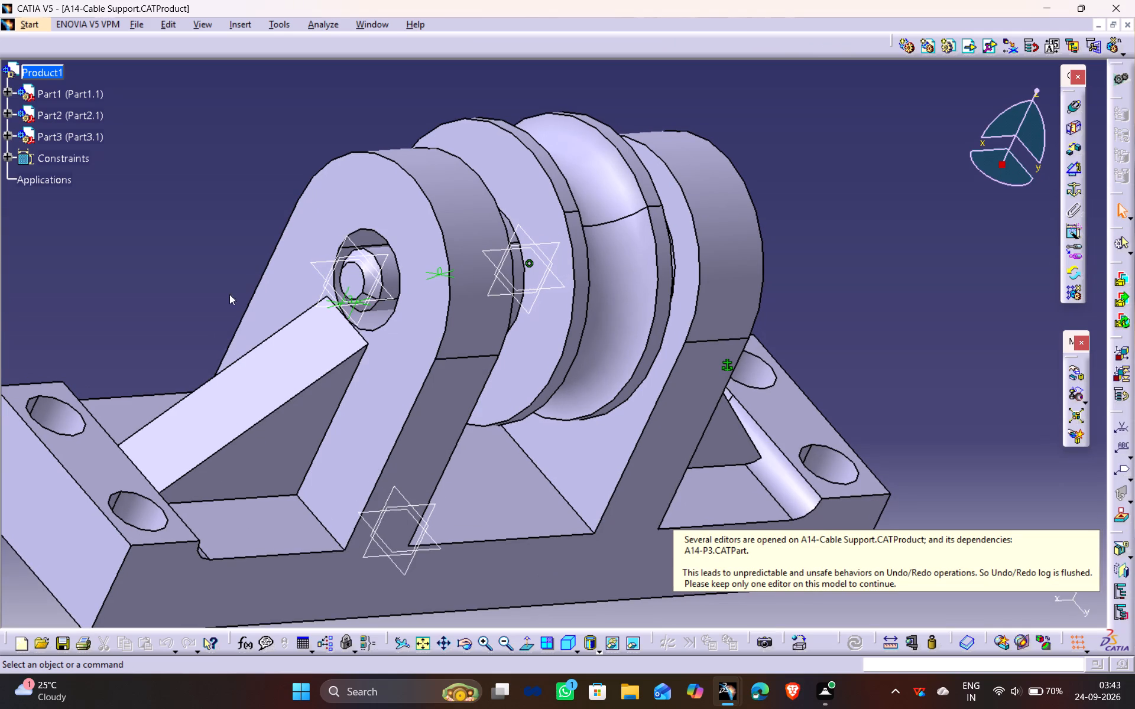
left_click(895, 250)
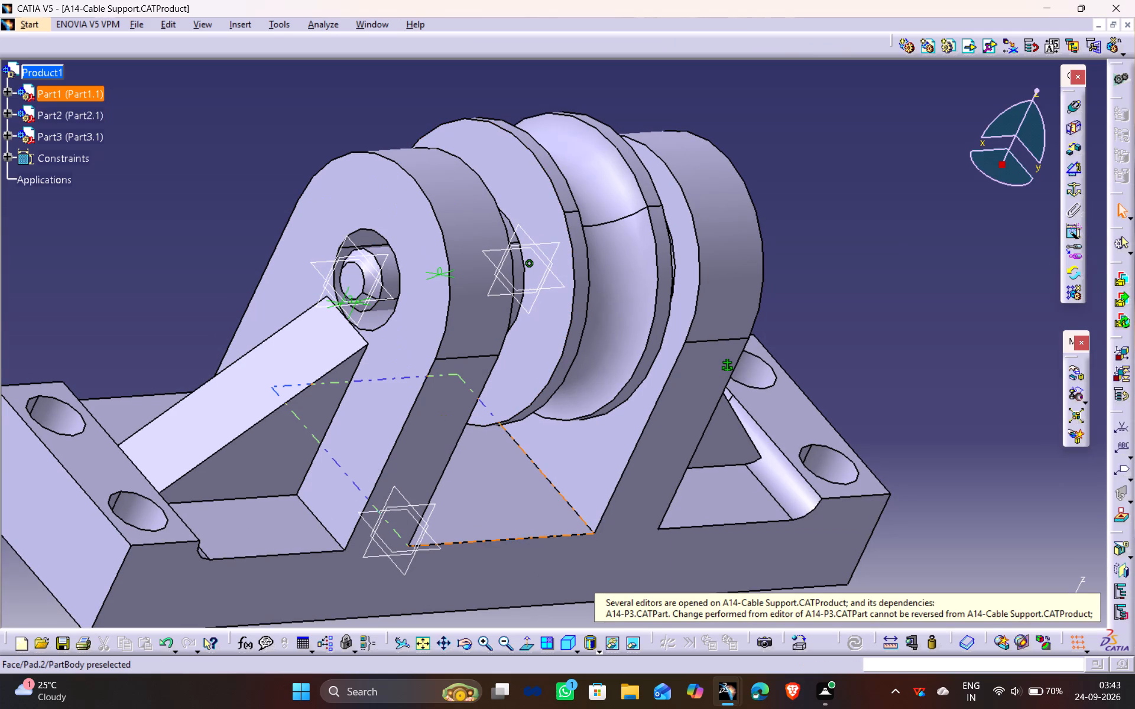
Examine the cable support assembly from the end, front and oblique sides, checking how bracket, pulley and pin fit together.
scroll(541, 482, "down", 3)
middle_click_drag(541, 482, 742, 354)
left_click_drag(544, 483, 742, 354)
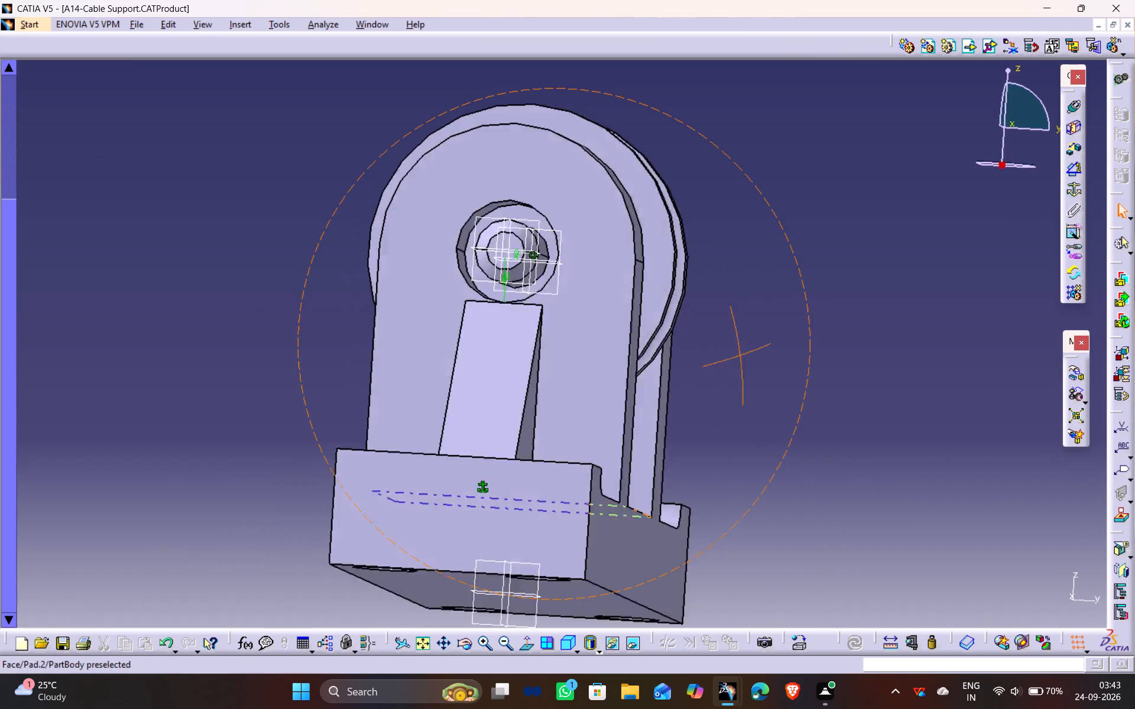
middle_click_drag(742, 354, 746, 386)
left_click_drag(742, 354, 746, 386)
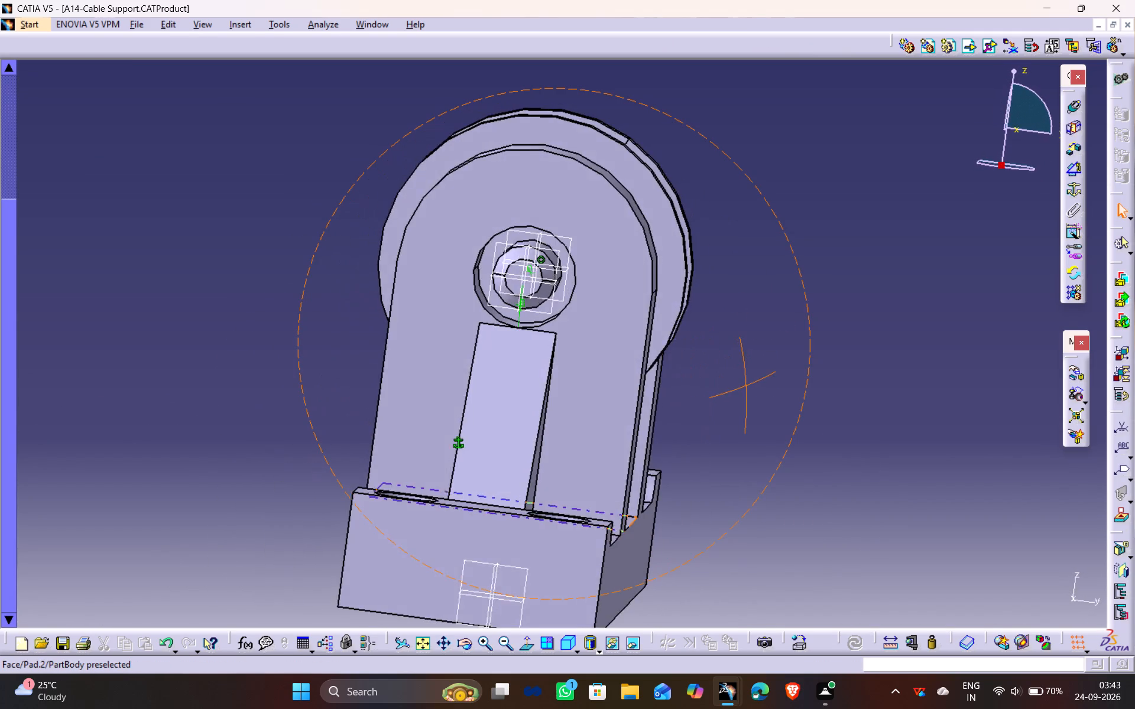
middle_click_drag(746, 386, 701, 384)
left_click_drag(746, 386, 701, 384)
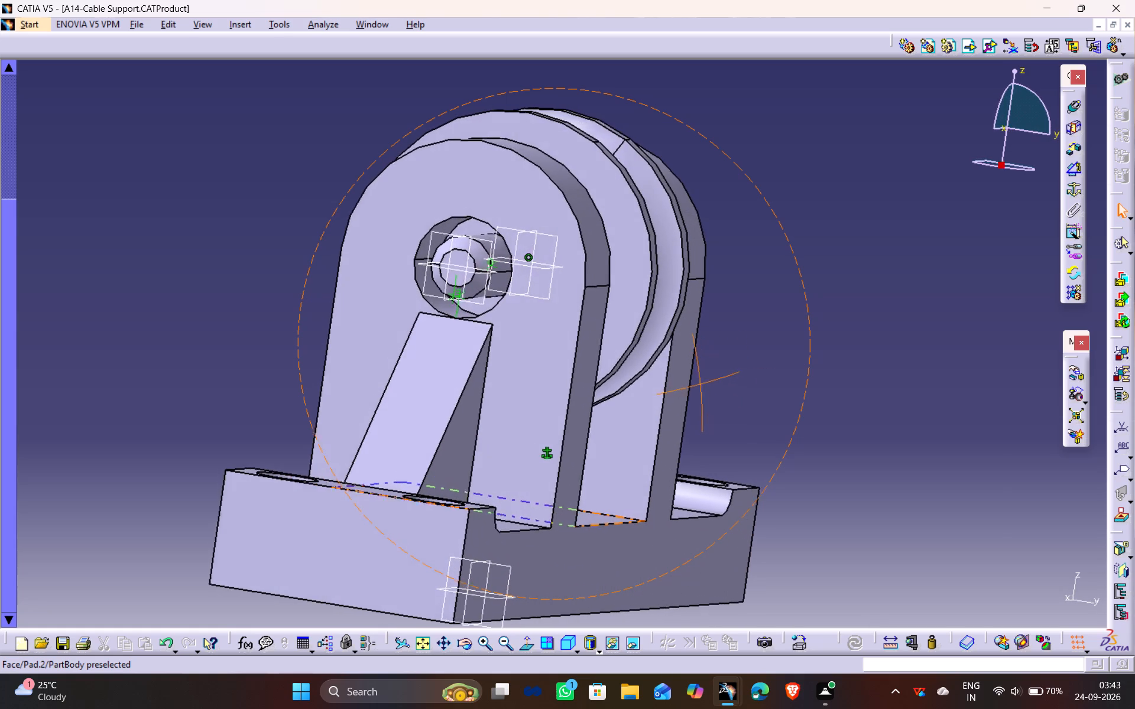
middle_click_drag(701, 384, 753, 376)
left_click_drag(701, 384, 753, 376)
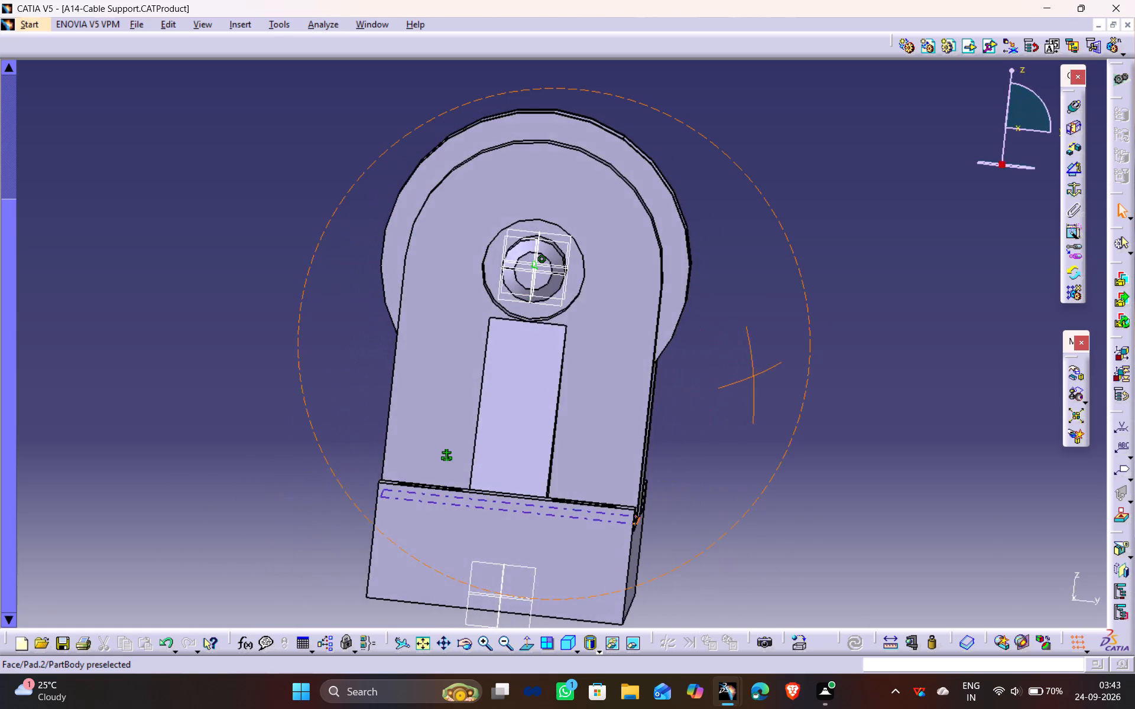
middle_click_drag(753, 376, 378, 409)
left_click_drag(753, 376, 378, 409)
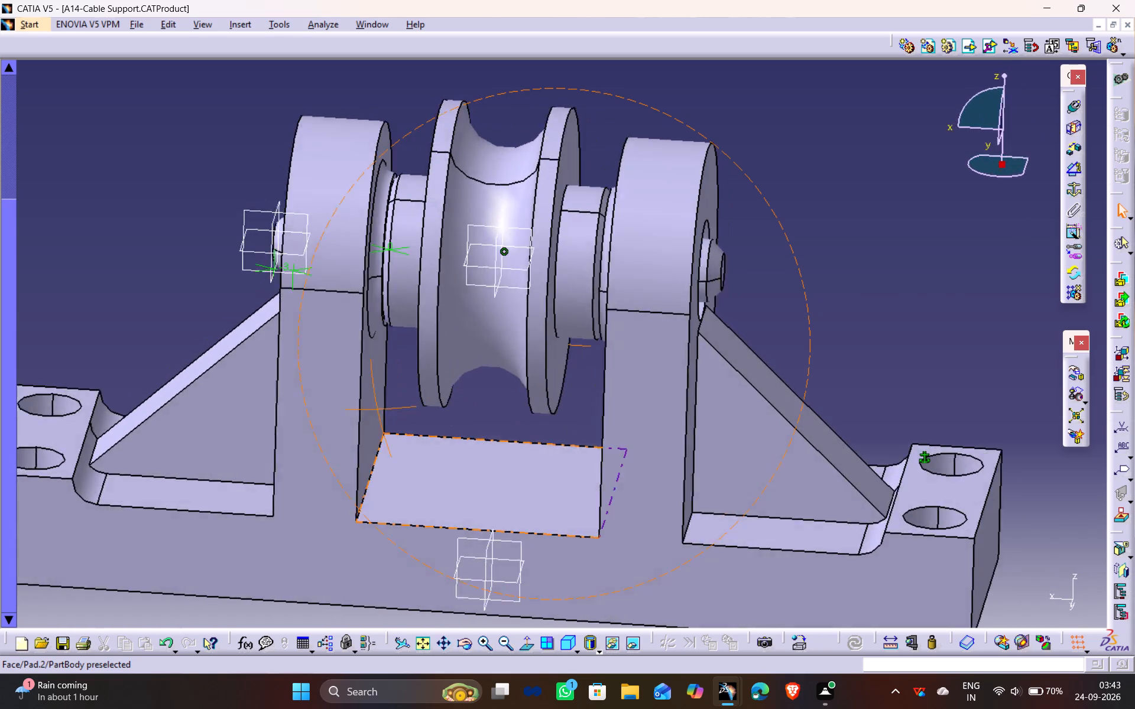
middle_click_drag(378, 409, 597, 401)
left_click_drag(378, 409, 597, 401)
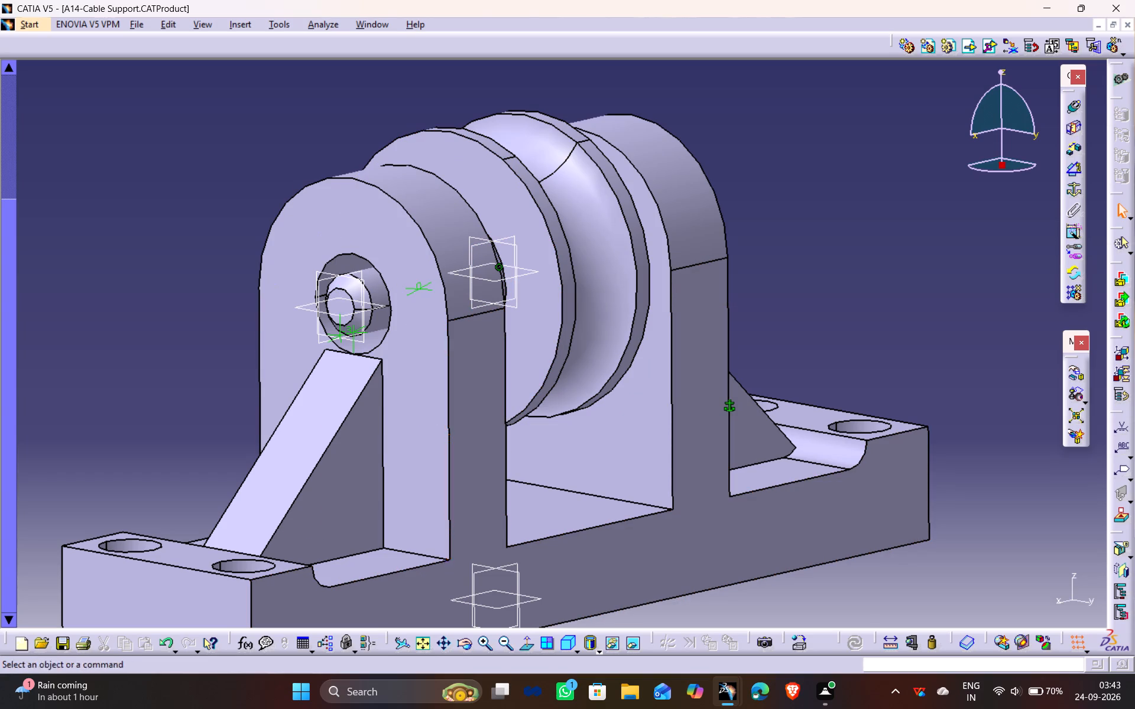
Open the bracket part file A14-P1.CATPart and view it from several angles.
left_click(137, 25)
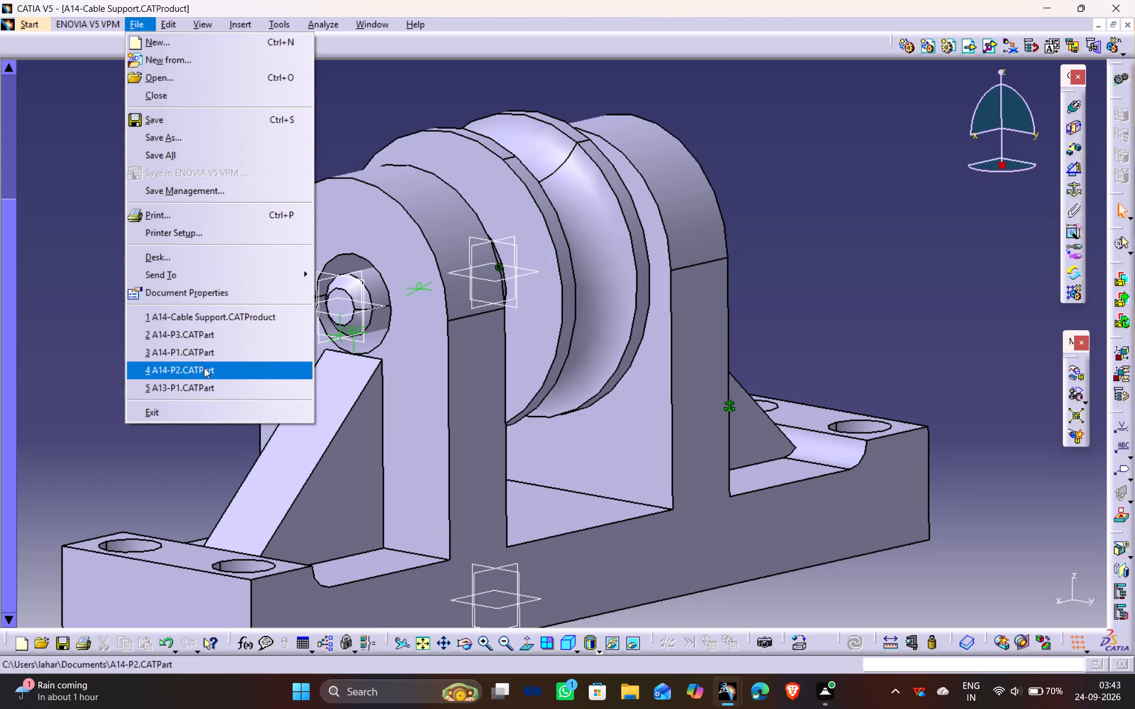
double_click(216, 352)
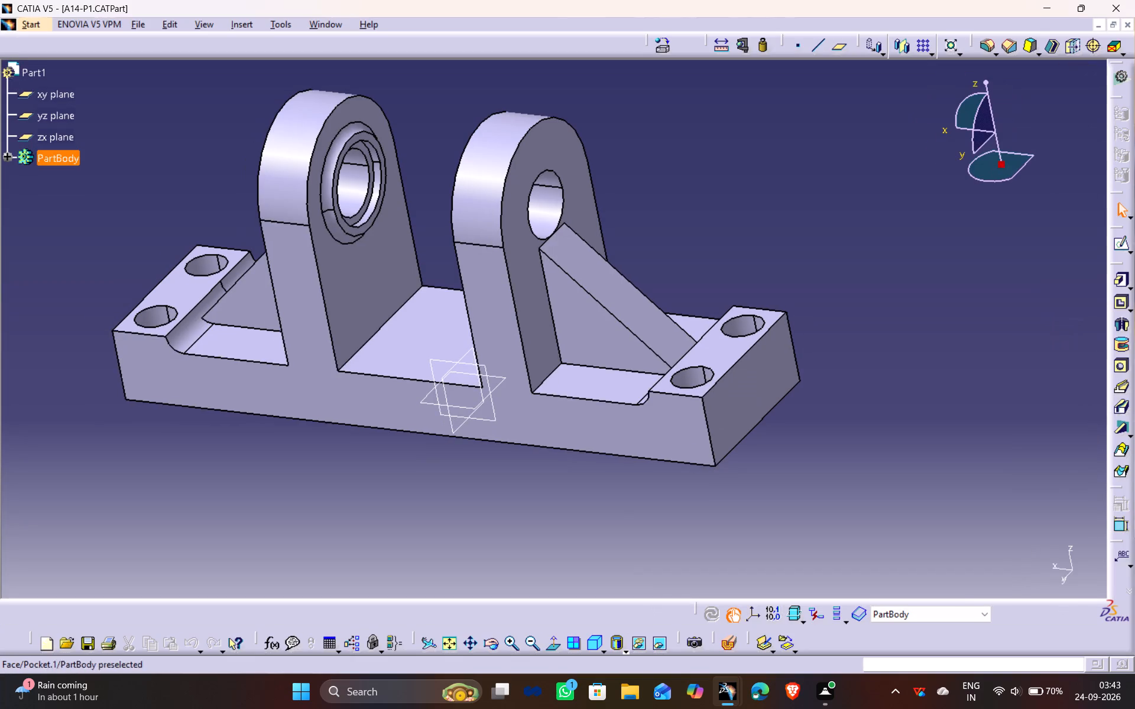
middle_click_drag(194, 218, 423, 257)
left_click_drag(194, 218, 423, 257)
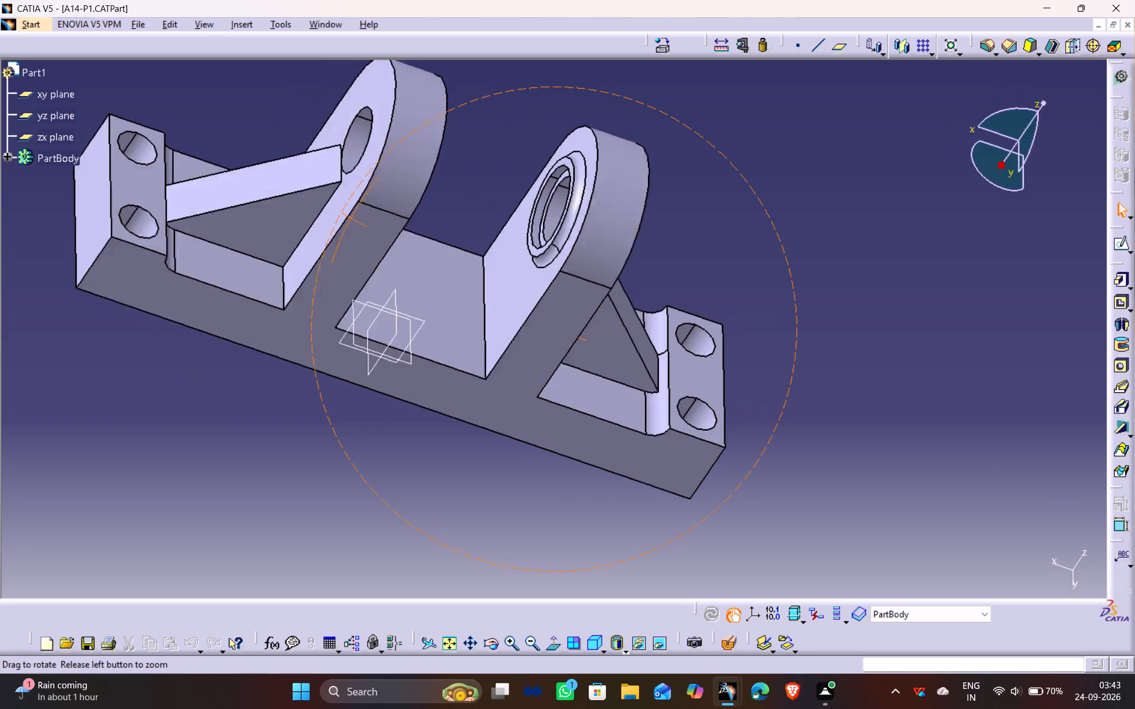
left_click_drag(423, 257, 530, 342)
middle_click_drag(423, 257, 530, 342)
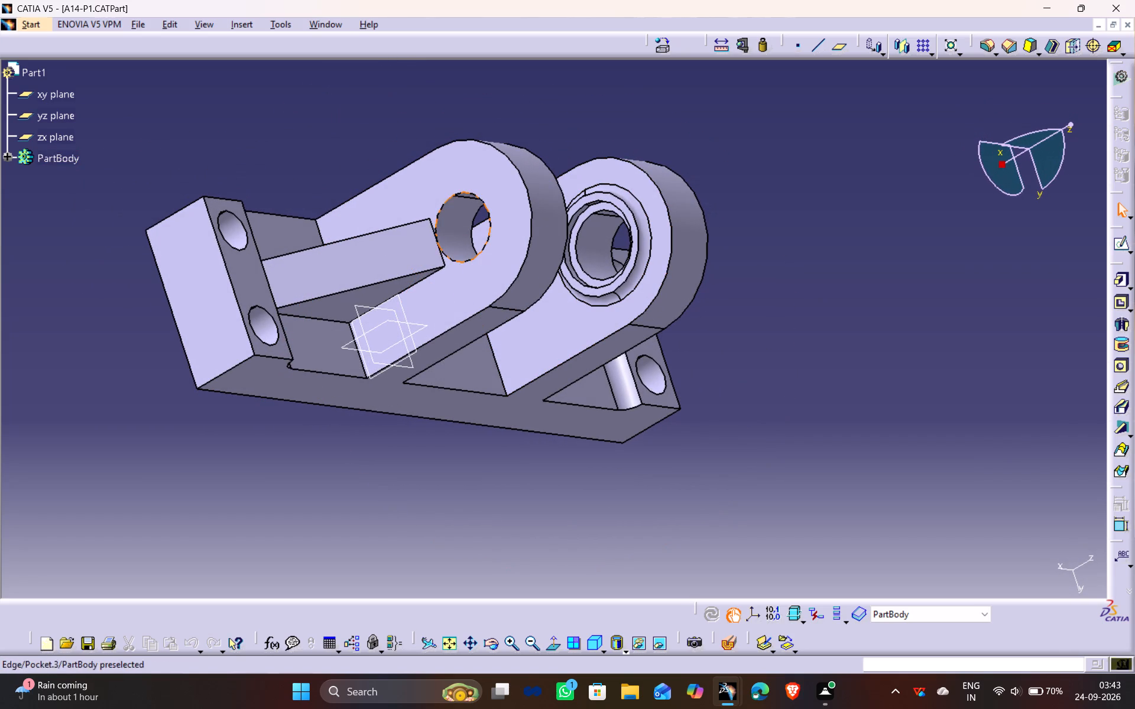
Restore the document windows to floating size and arrange A14-P1 below the A14-Cable Support assembly, with A14-P1 in front.
left_click(144, 23)
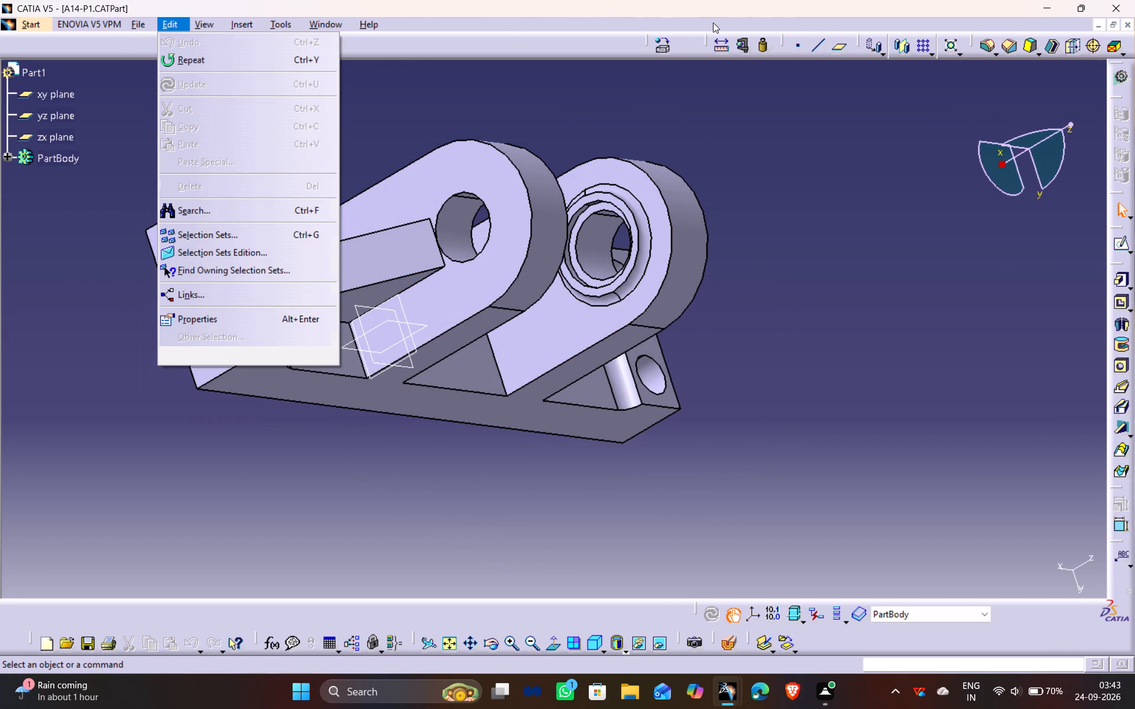
left_click(1112, 24)
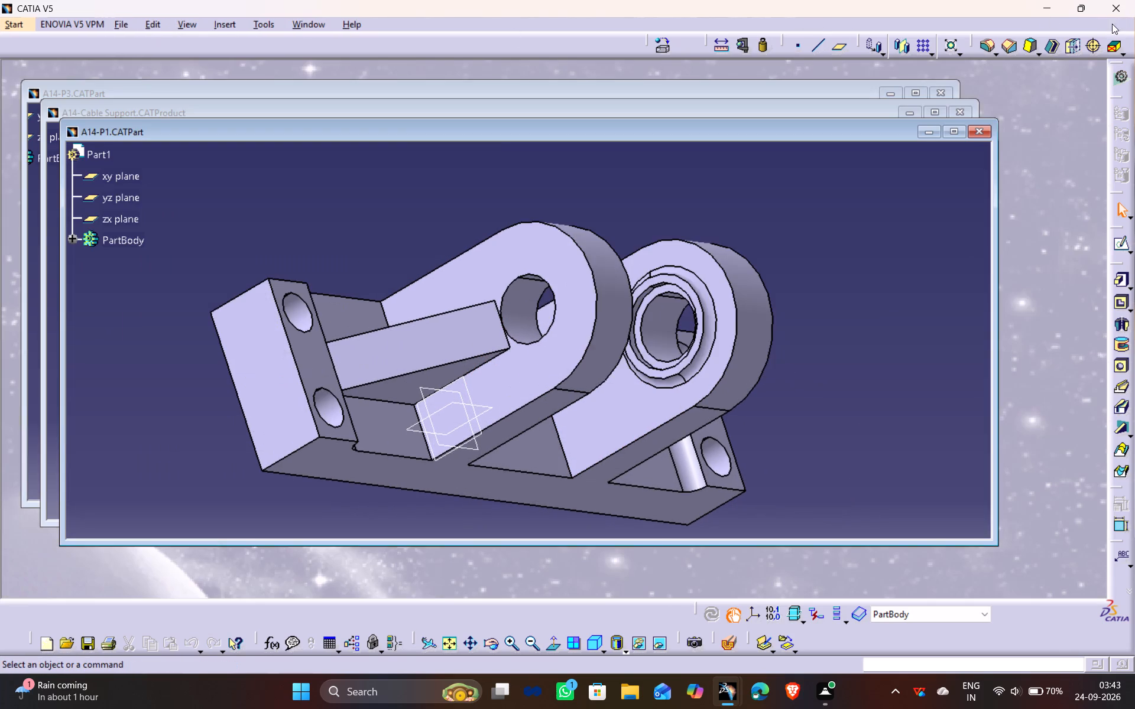
left_click_drag(761, 134, 798, 194)
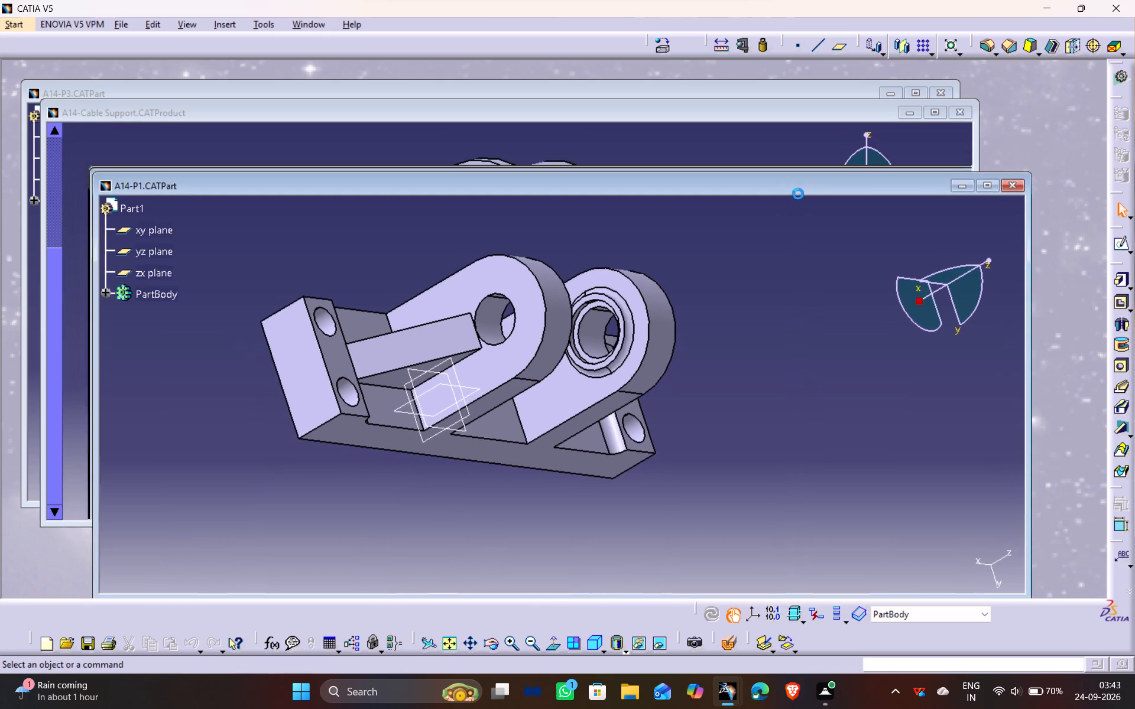
left_click_drag(798, 194, 833, 326)
scroll(666, 198, "down", 1)
middle_click_drag(666, 198, 670, 142)
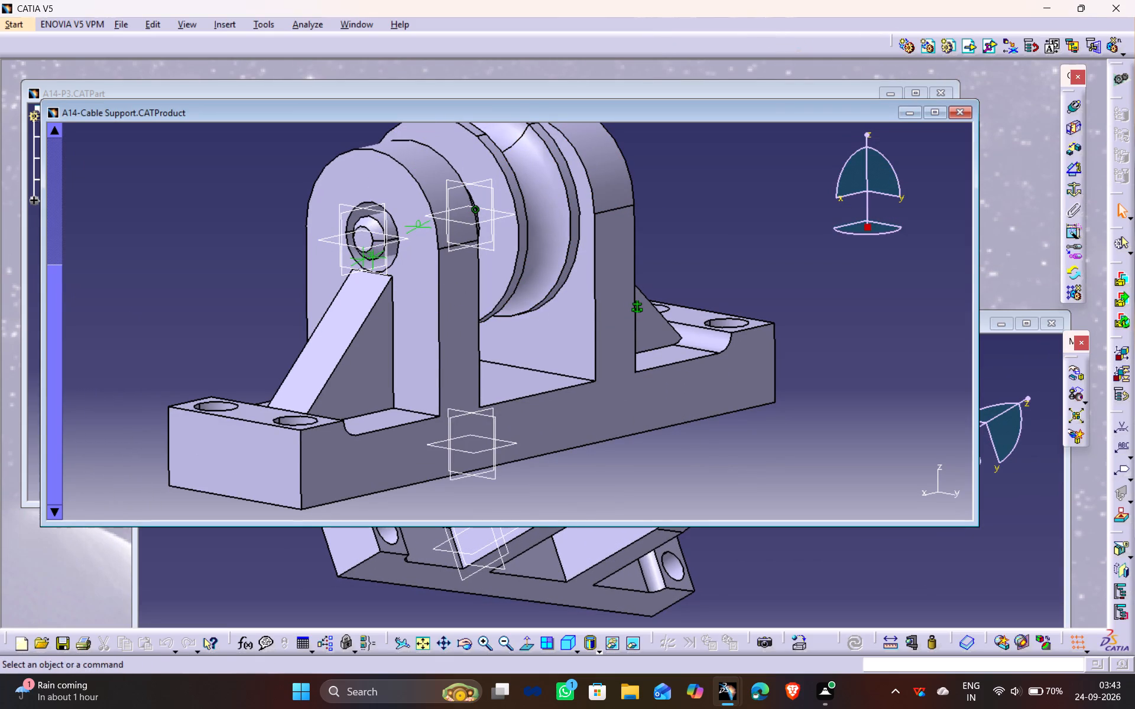
left_click(776, 571)
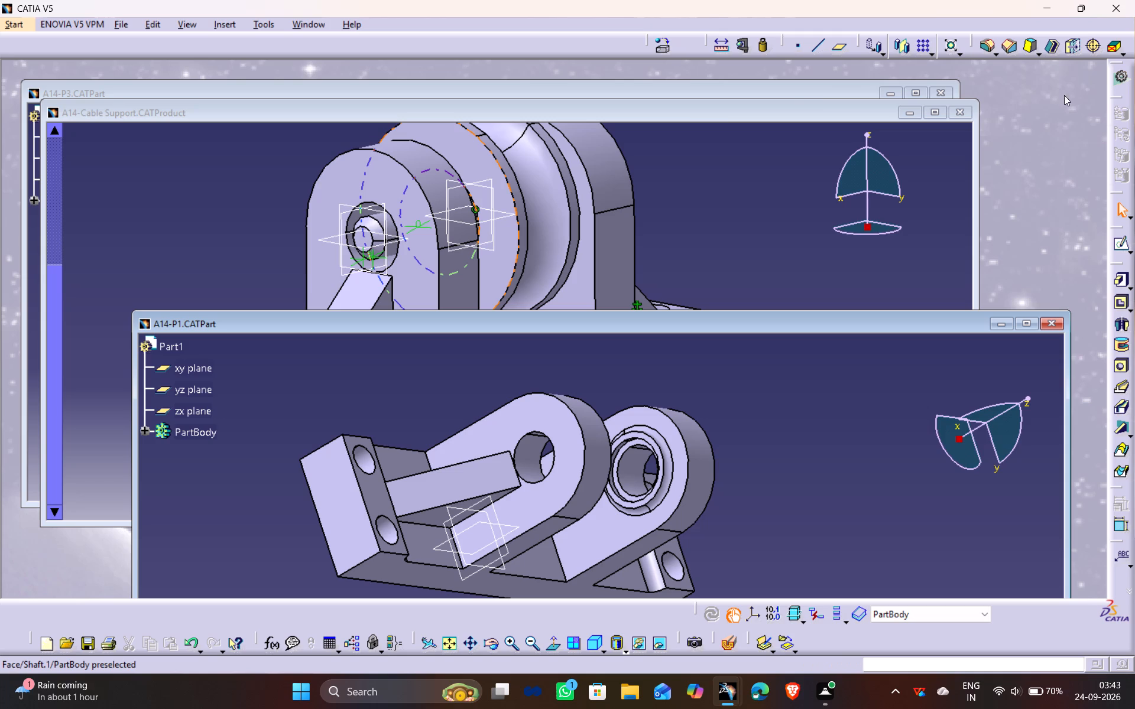
left_click_drag(676, 111, 732, 348)
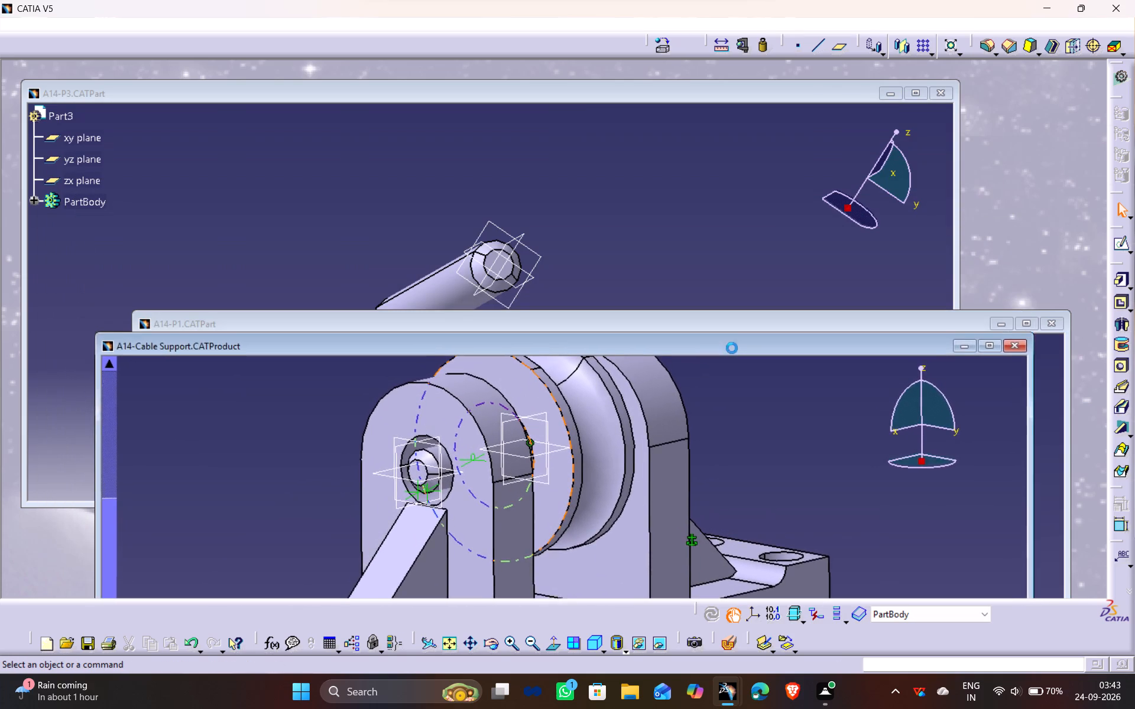
left_click_drag(732, 348, 687, 103)
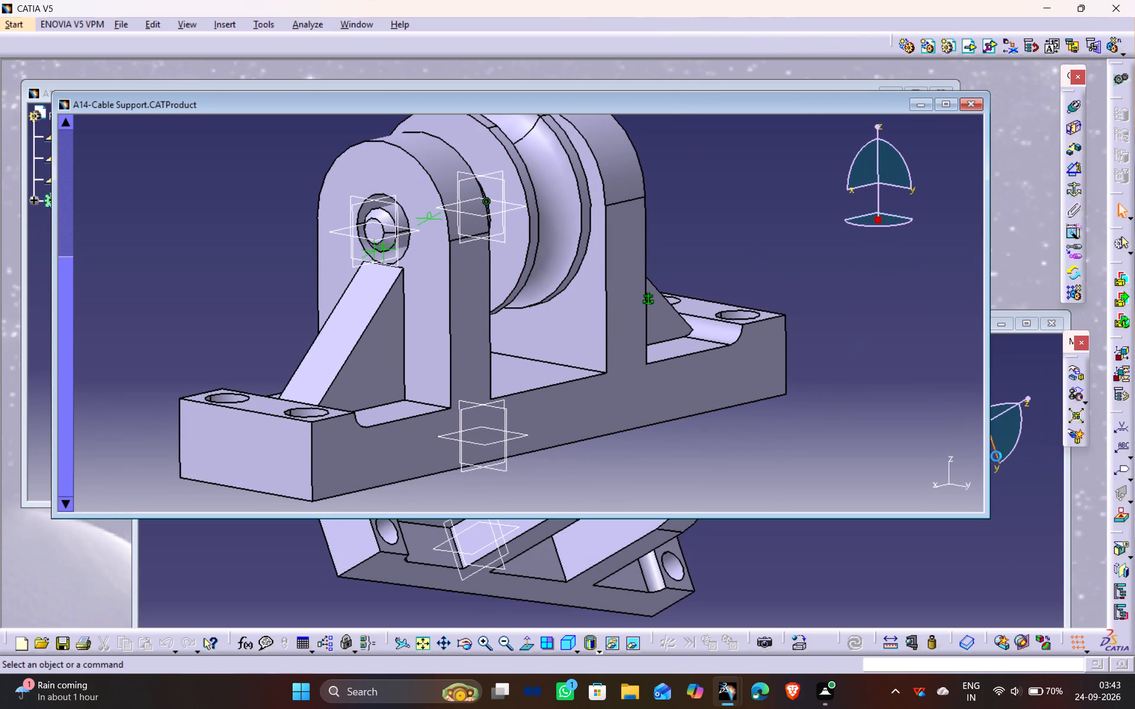
left_click(981, 549)
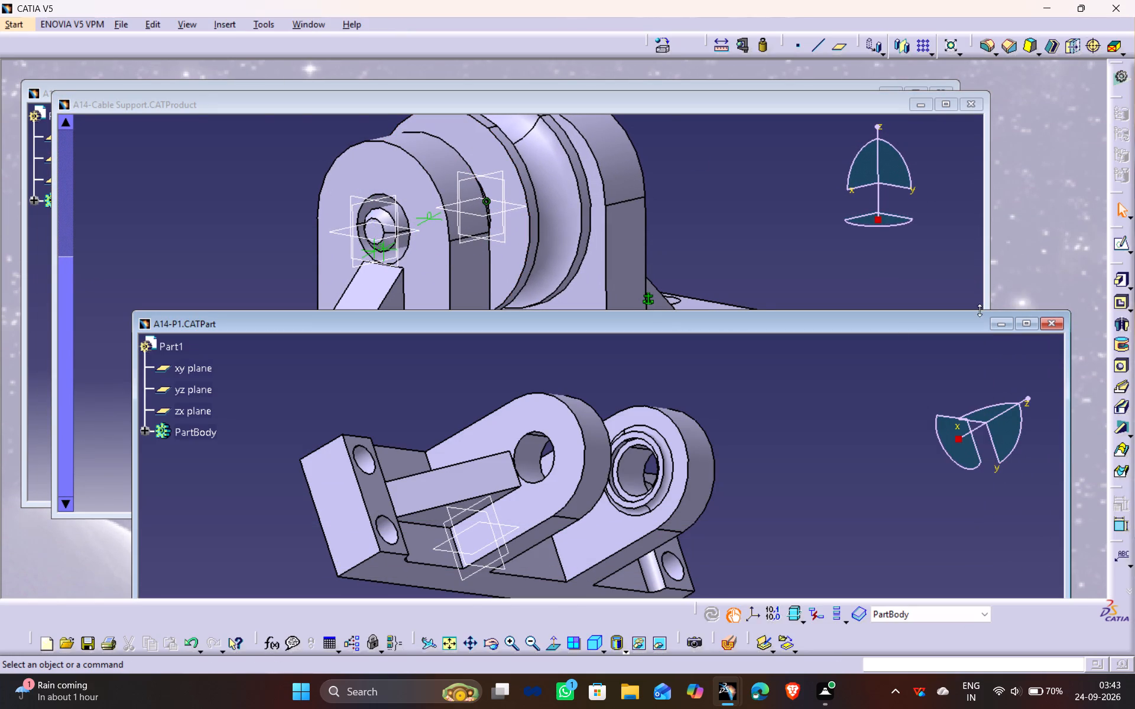
Maximize the A14-P1 window and examine the bracket's base, lugs, bores and ribs from different angles.
left_click(1020, 321)
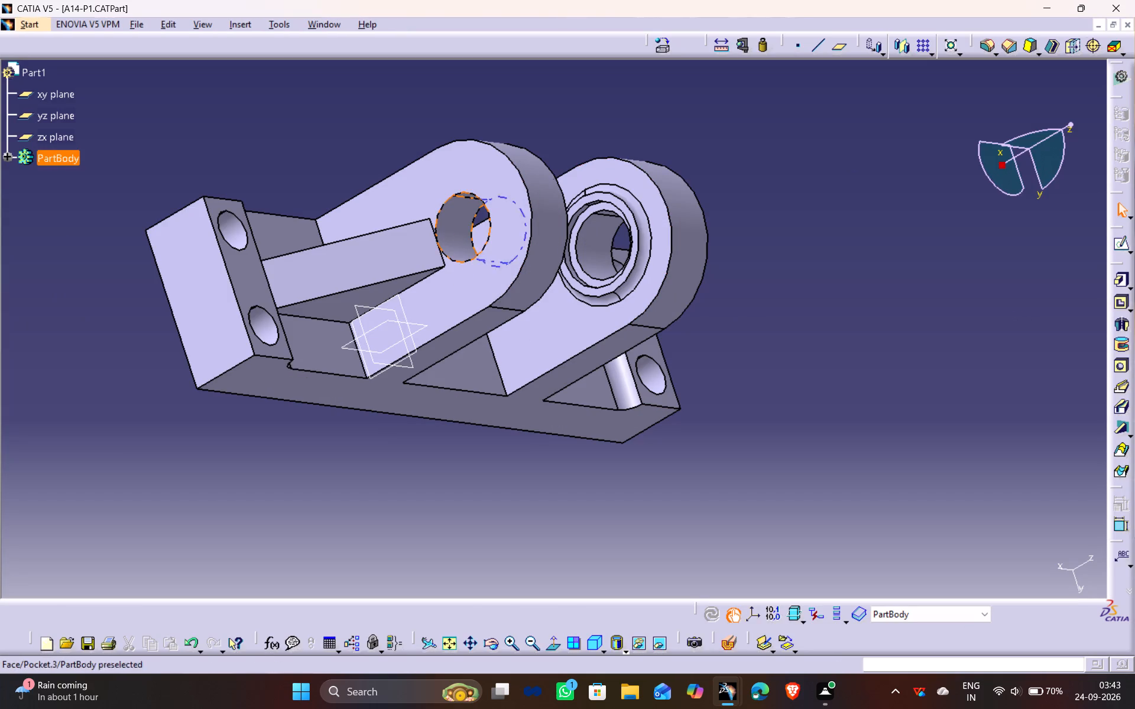
middle_click_drag(528, 520, 576, 412)
left_click_drag(529, 519, 576, 412)
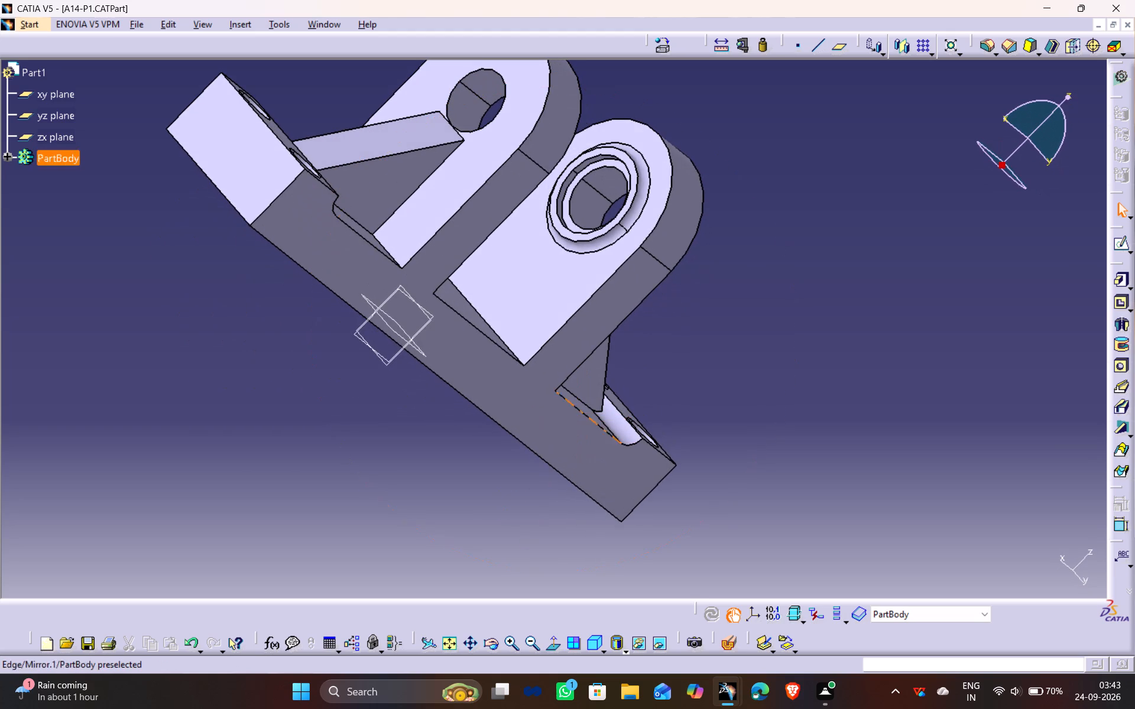
middle_click_drag(198, 235, 250, 502)
scroll(198, 235, "down", 1)
left_click_drag(198, 235, 248, 507)
scroll(249, 503, "up", 1)
middle_click_drag(727, 158, 633, 246)
left_click_drag(727, 158, 633, 246)
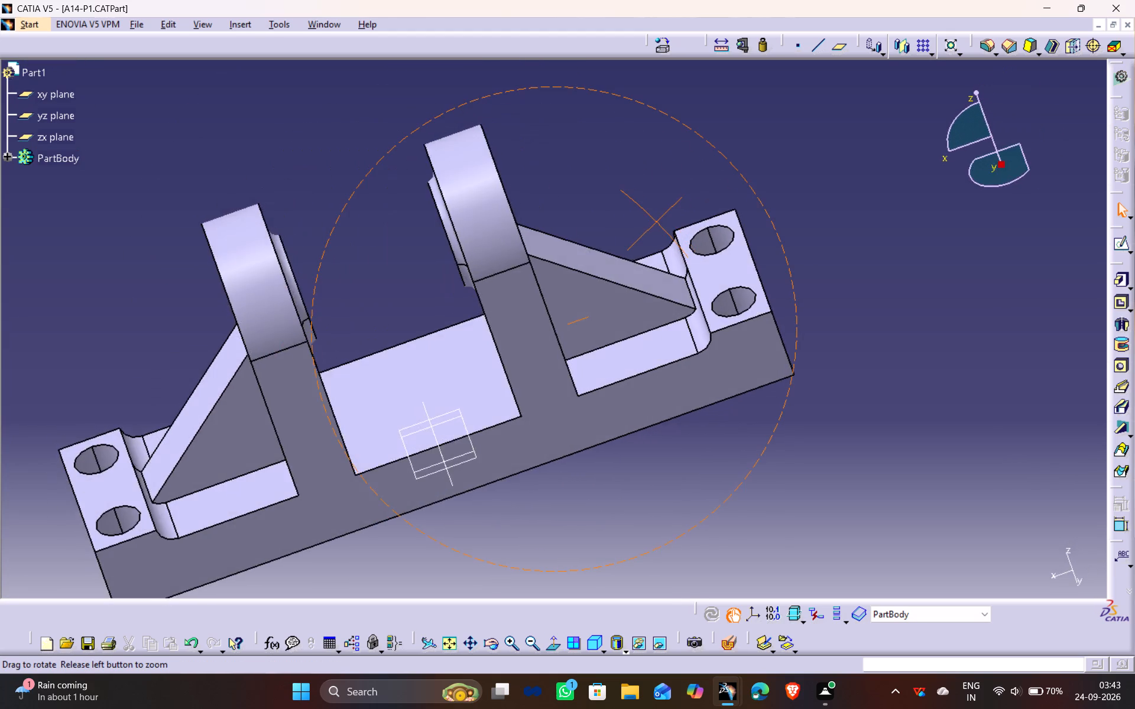
left_click_drag(633, 246, 747, 229)
middle_click_drag(633, 246, 747, 229)
scroll(747, 229, "down", 1)
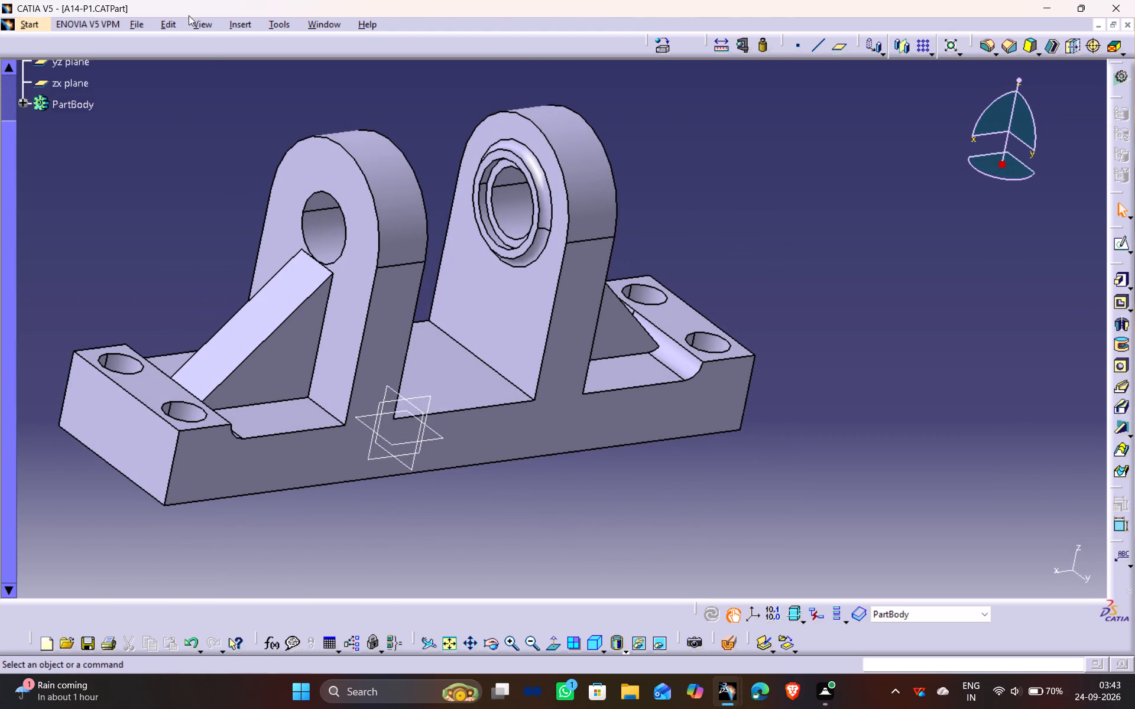
left_click(197, 23)
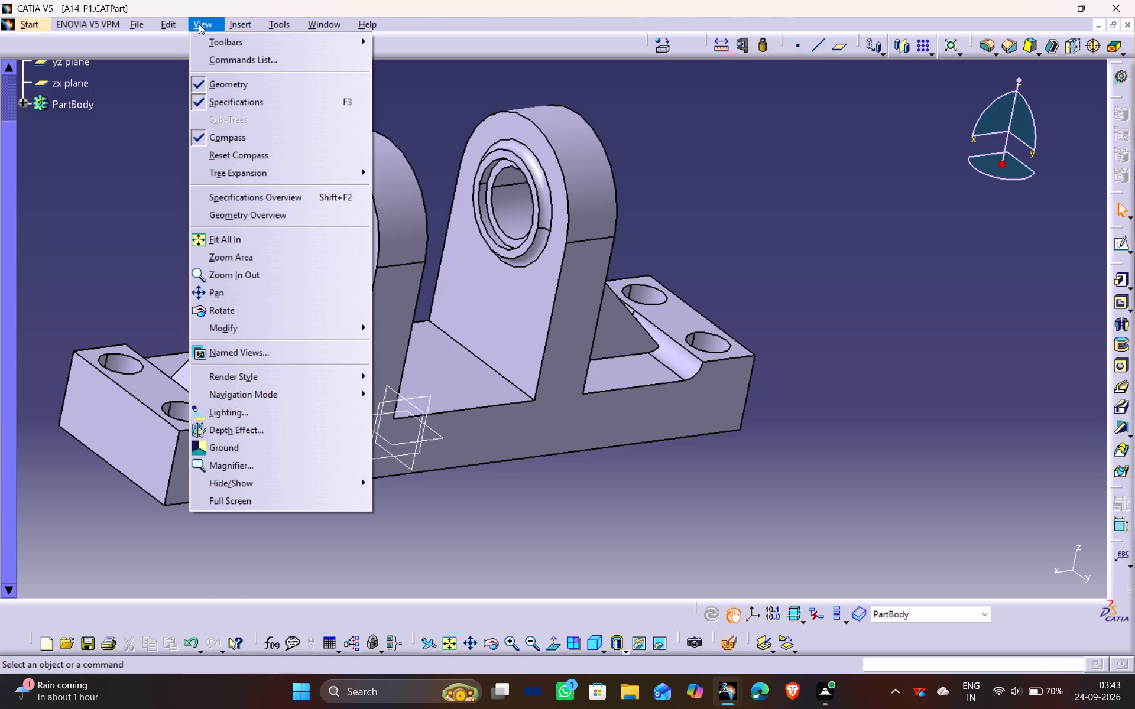
left_click(118, 201)
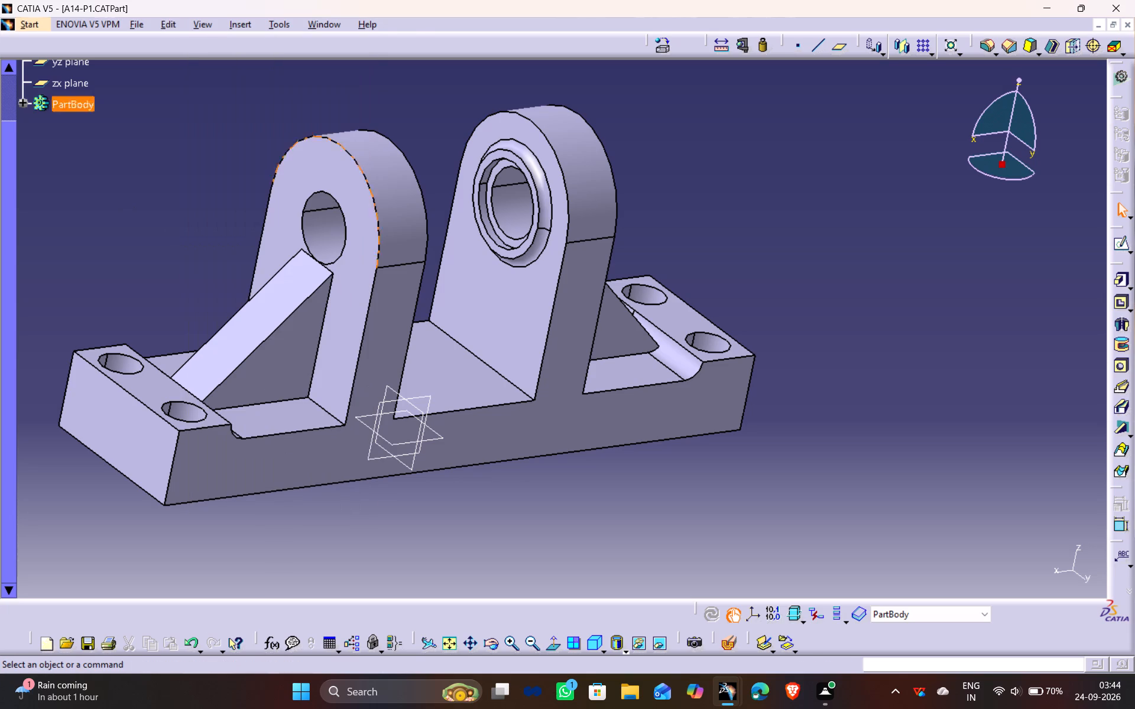
Restore the A14-P1 window to floating size over the assembly window.
left_click(1111, 26)
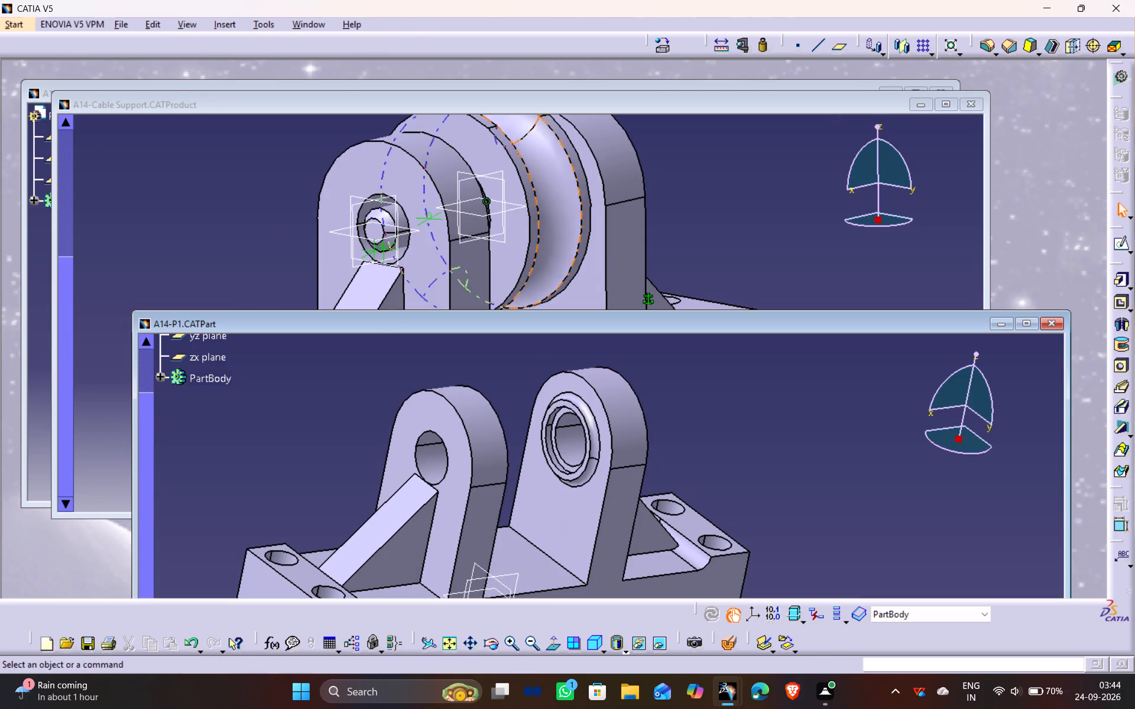
Bring the A14-P3 pin part to the front, maximized, and open the sketch of Pad.1 to check its diameter.
middle_click_drag(604, 97, 633, 208)
left_click_drag(430, 105, 466, 240)
left_click(430, 151)
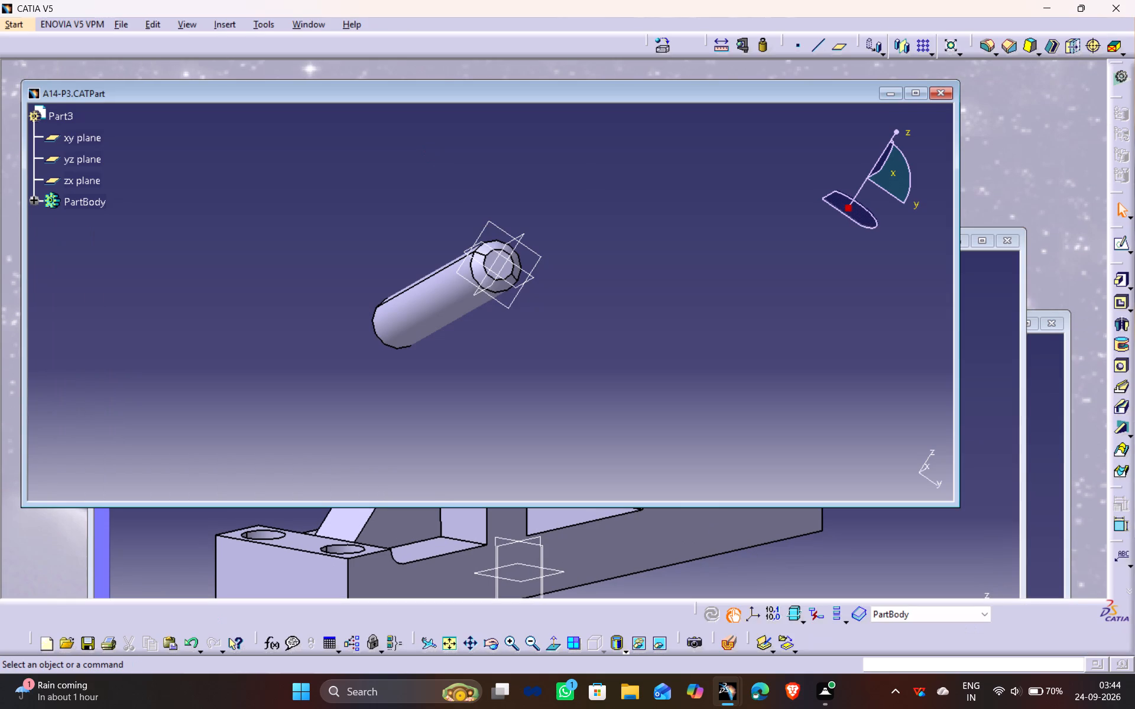
left_click(912, 95)
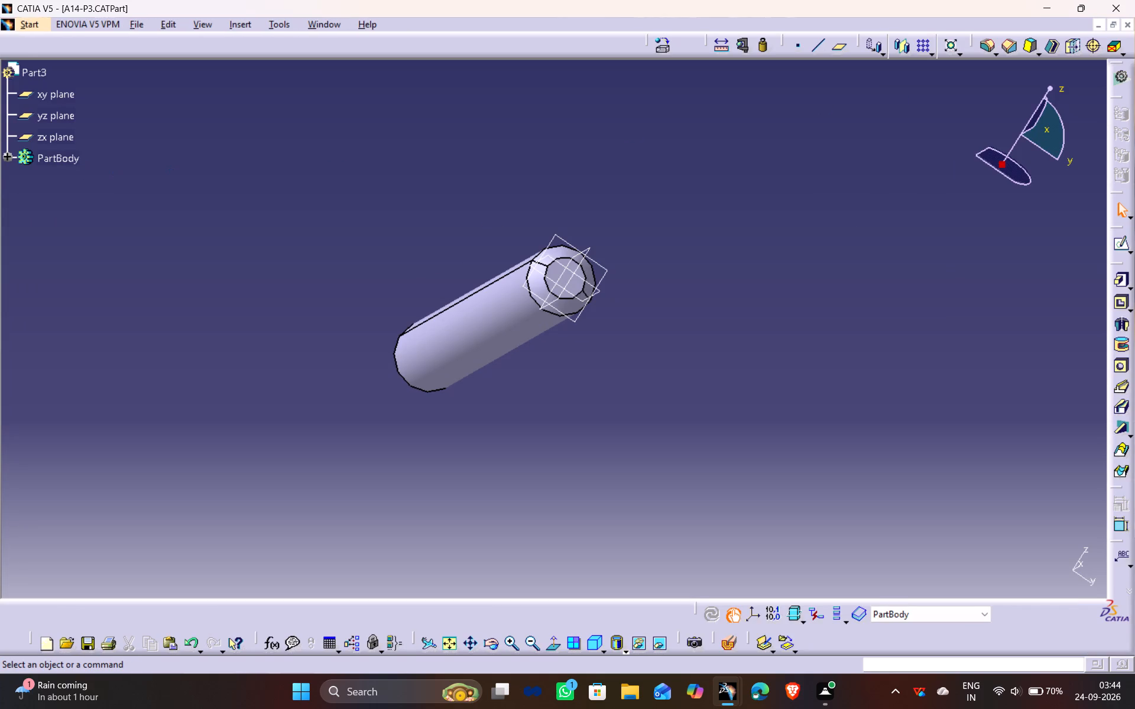
left_click(8, 156)
double_click(79, 200)
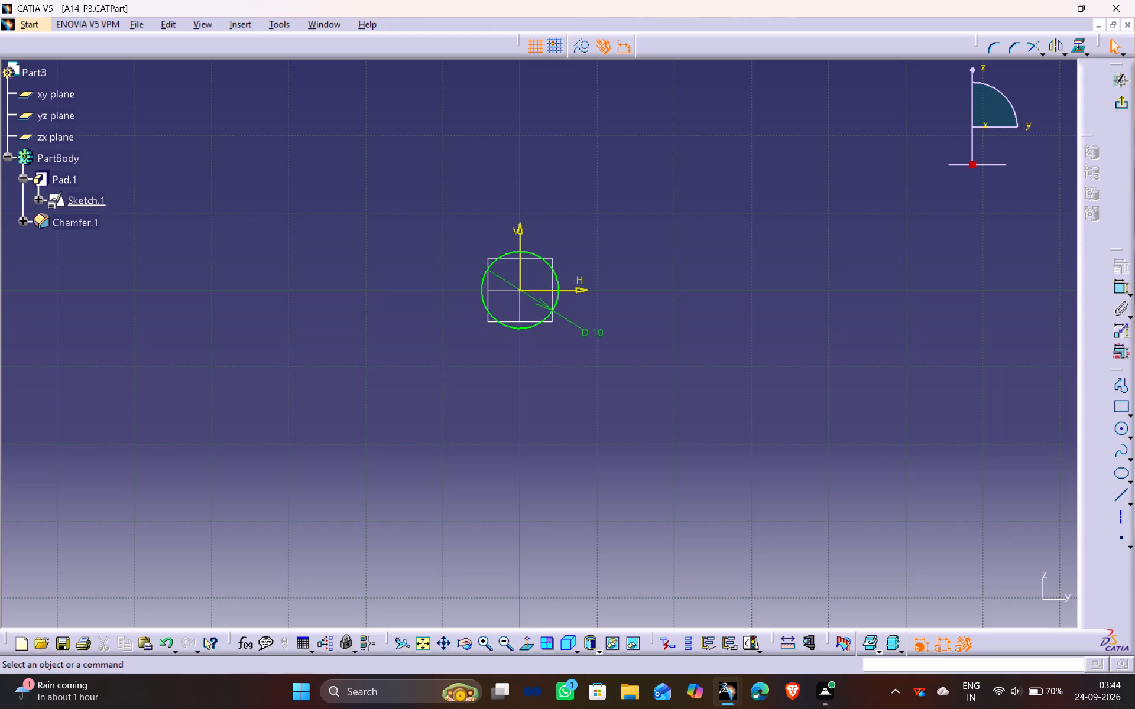
Close the A14-P3 part document.
left_click(1124, 22)
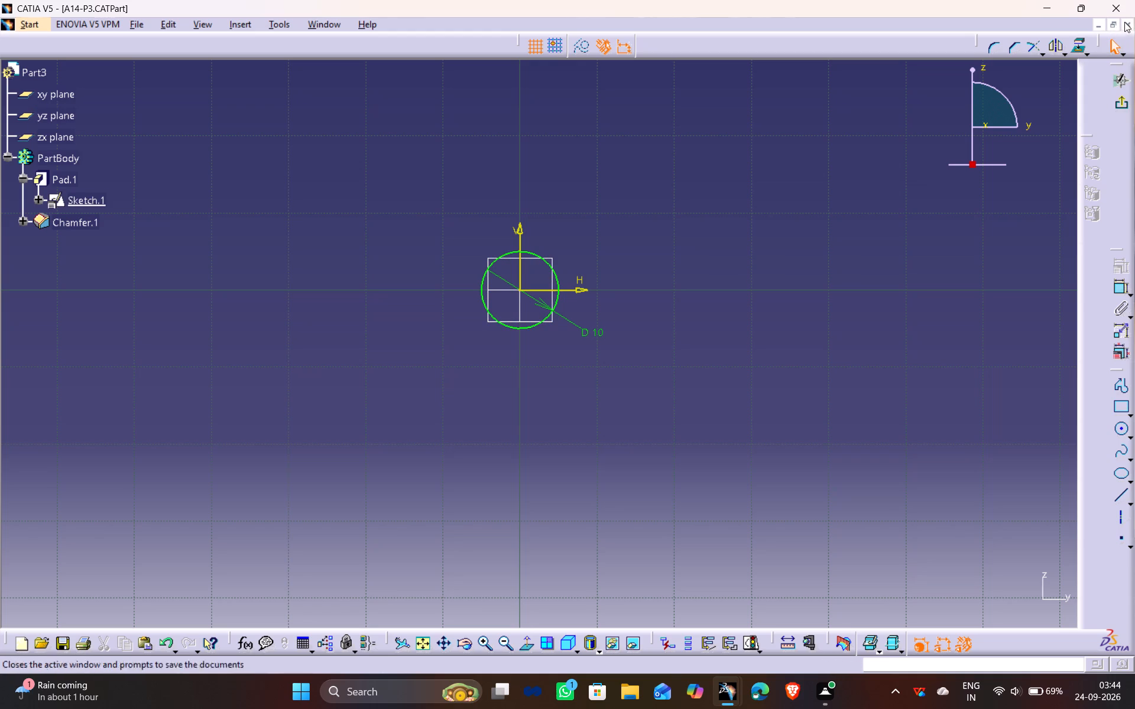
left_click(547, 373)
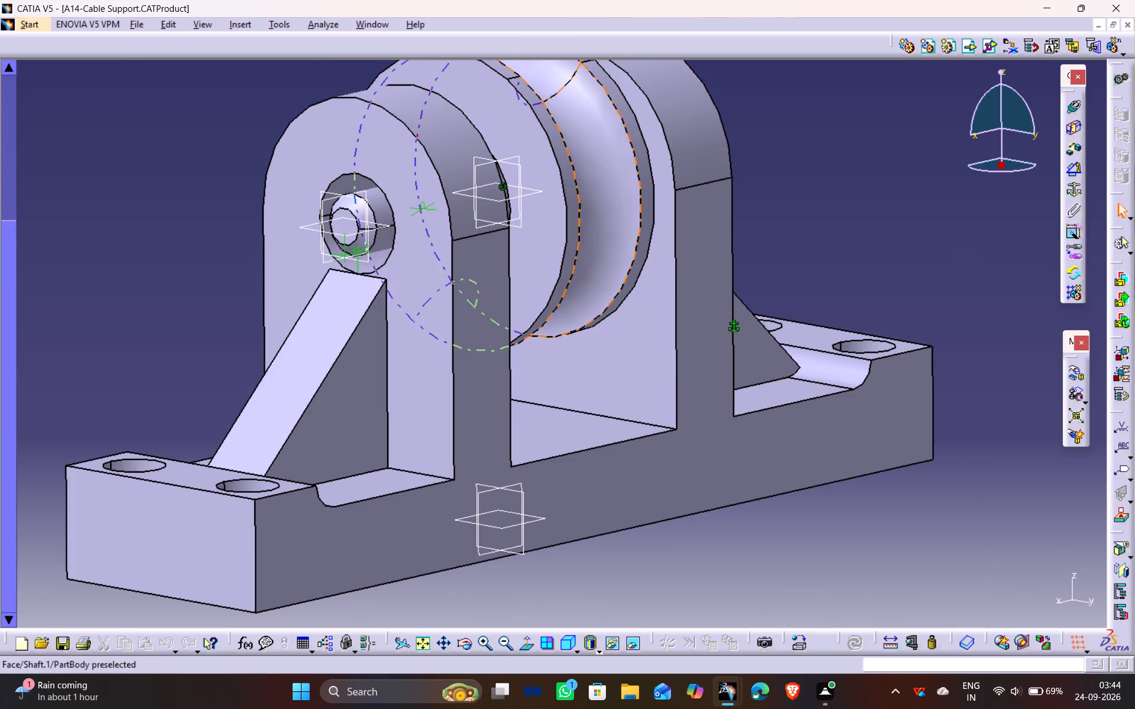
Restore the A14-Cable Support assembly window to floating size and move it up above the A14-P1 window.
middle_click_drag(612, 155, 628, 196)
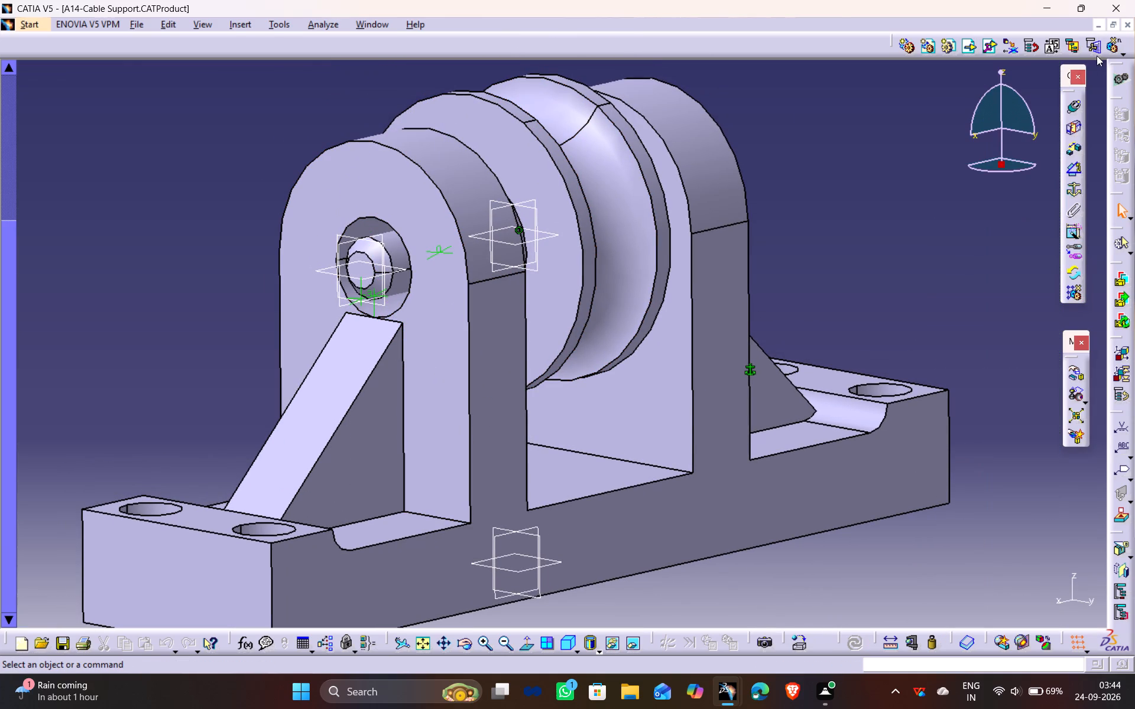
left_click(1114, 22)
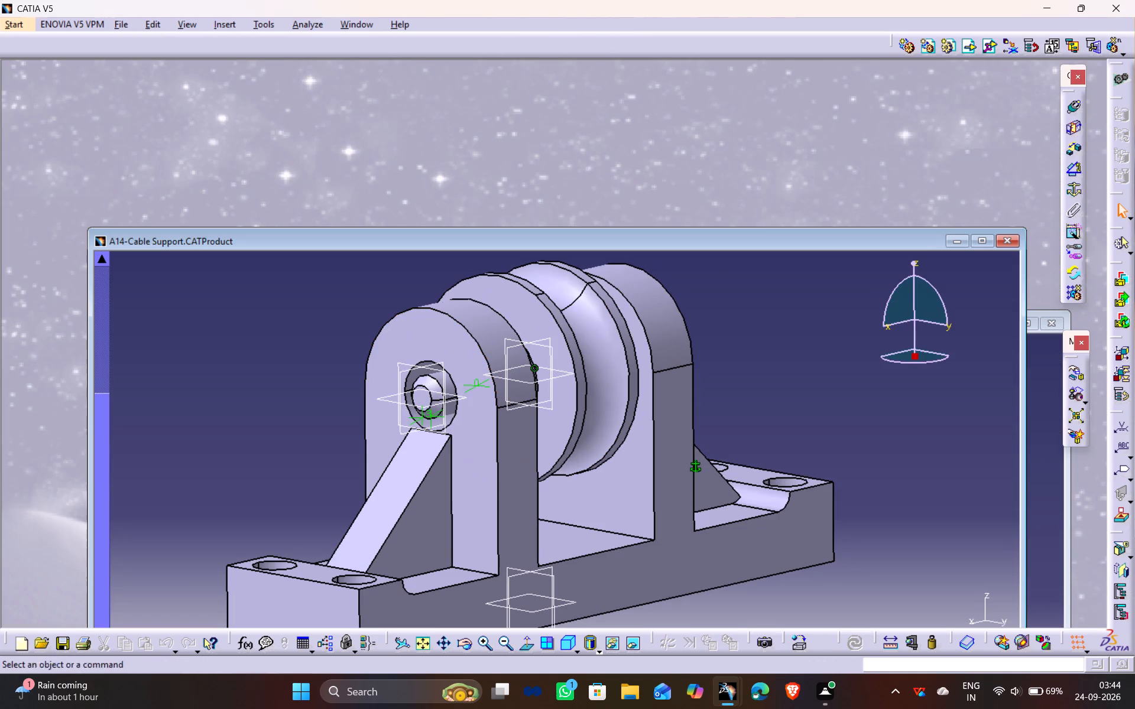
middle_click_drag(696, 292, 557, 171)
middle_click_drag(575, 233, 359, 123)
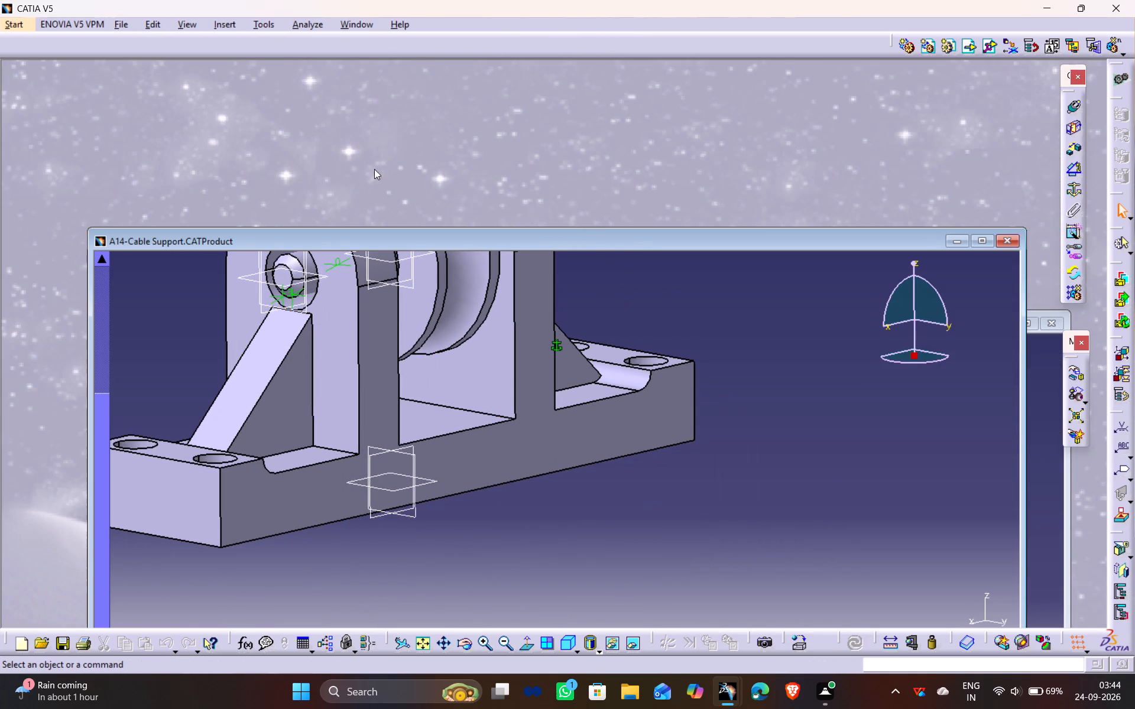
left_click_drag(177, 240, 117, 63)
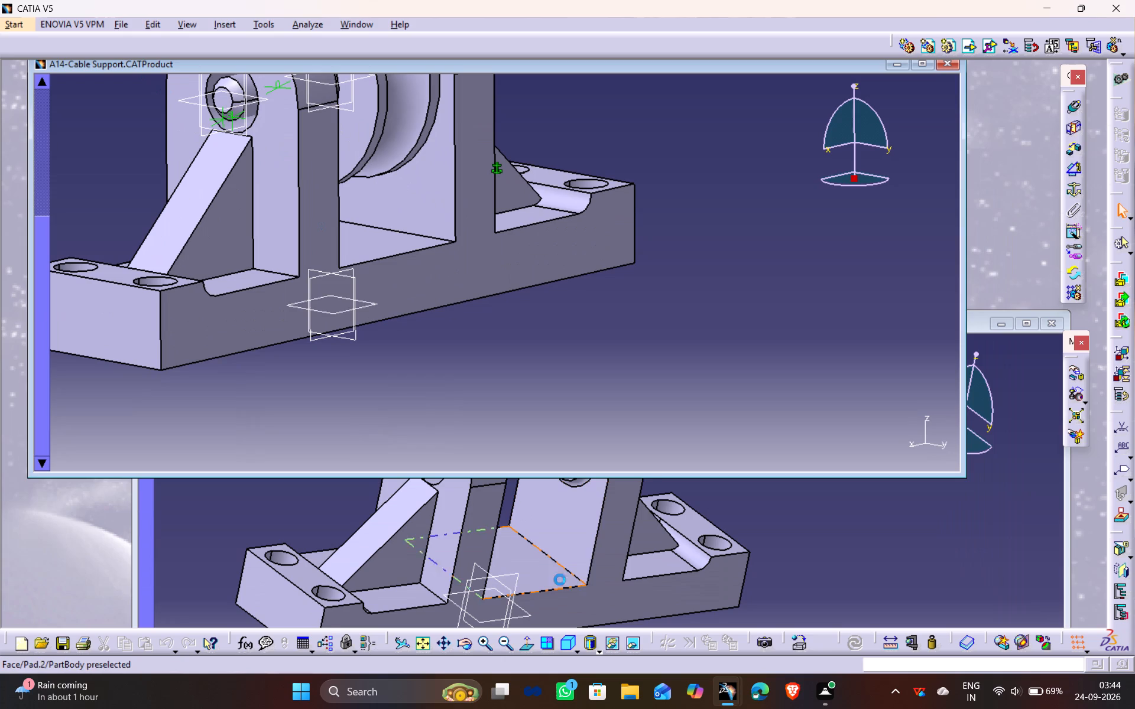
Maximize the A14-P1 bracket part and open Sketch.9 of Pocket.3 for editing, after checking Sketch.8 of Pocket.2.
left_click(911, 556)
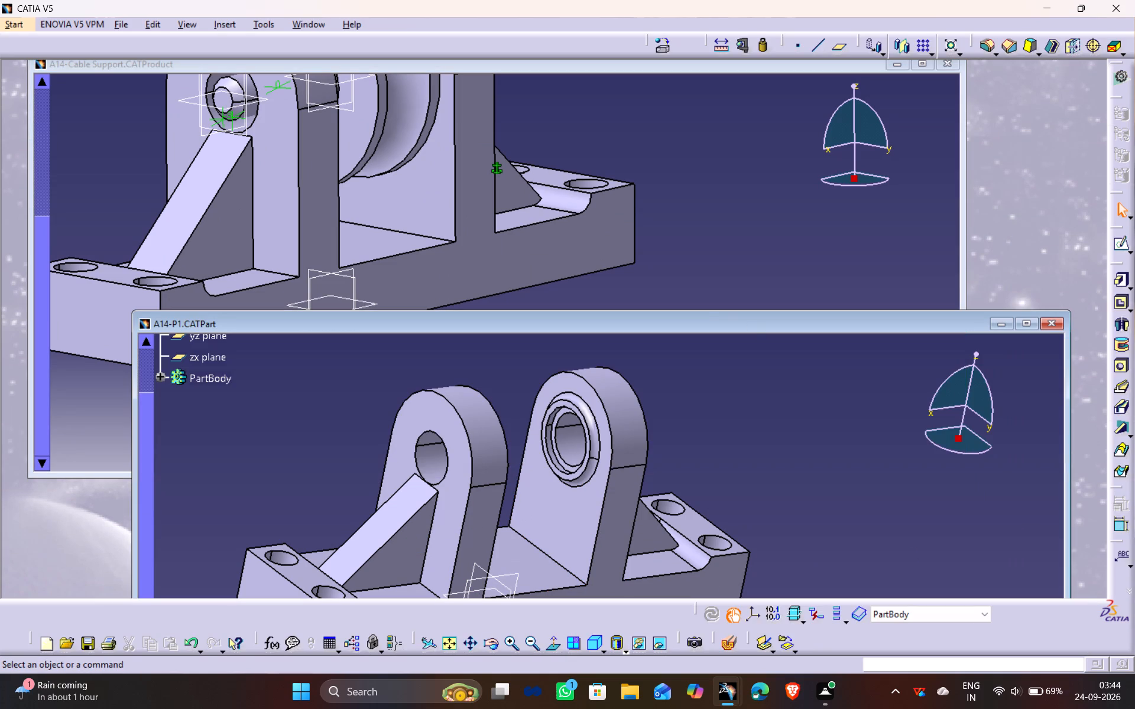
left_click(1027, 323)
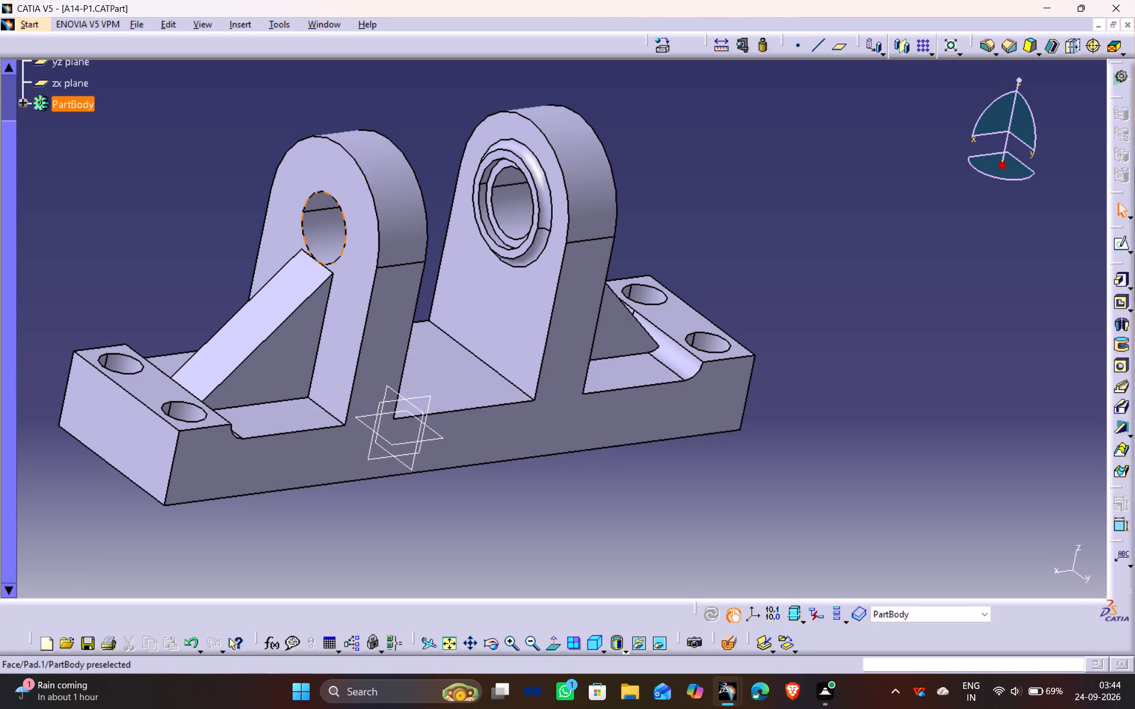
left_click(21, 100)
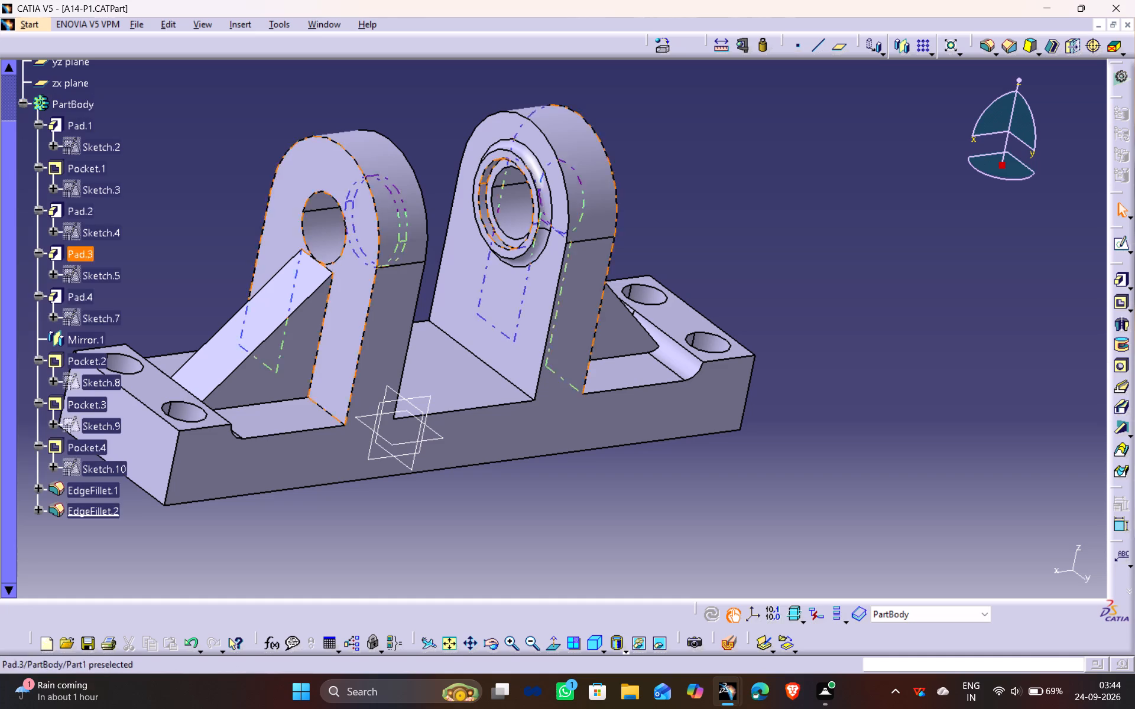
double_click(105, 383)
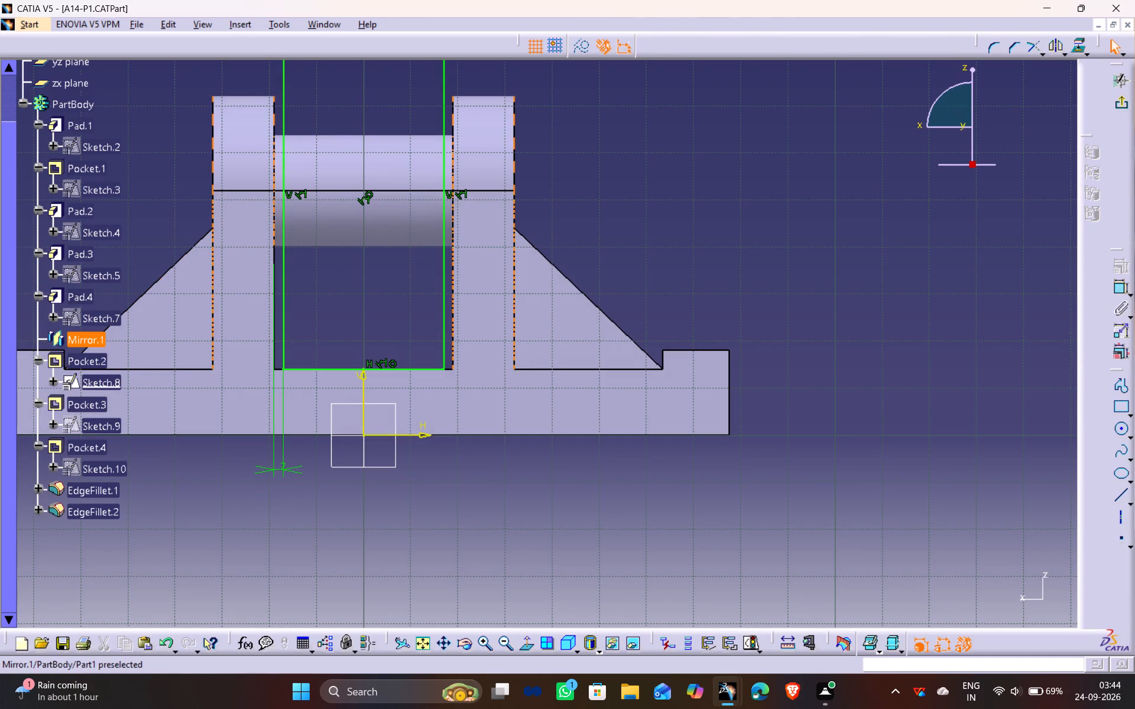
left_click(94, 425)
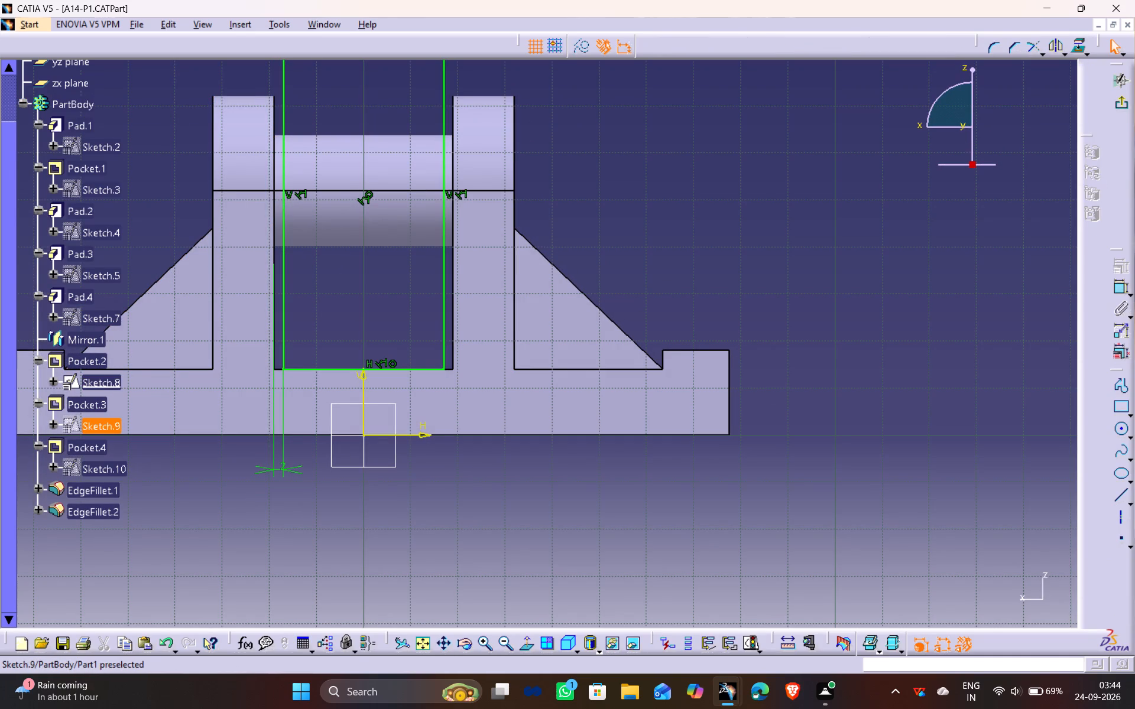
double_click(94, 425)
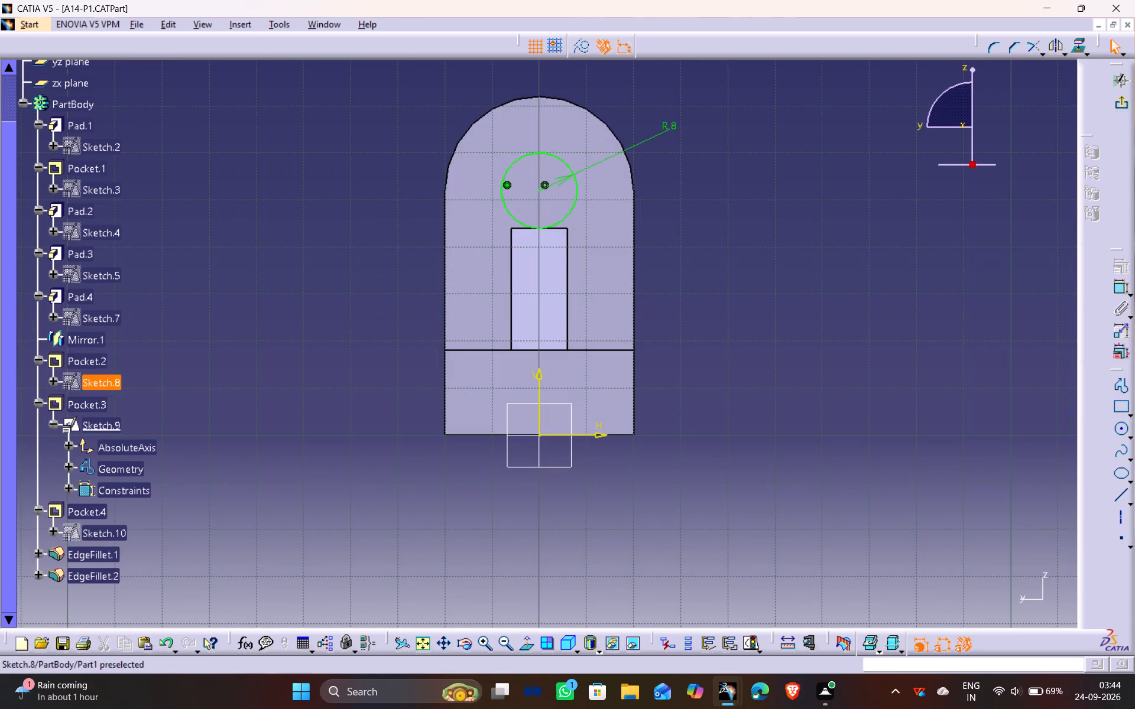
Switch the bore circle's dimension in Sketch.9 from radius to diameter and set it to 10 mm.
double_click(669, 125)
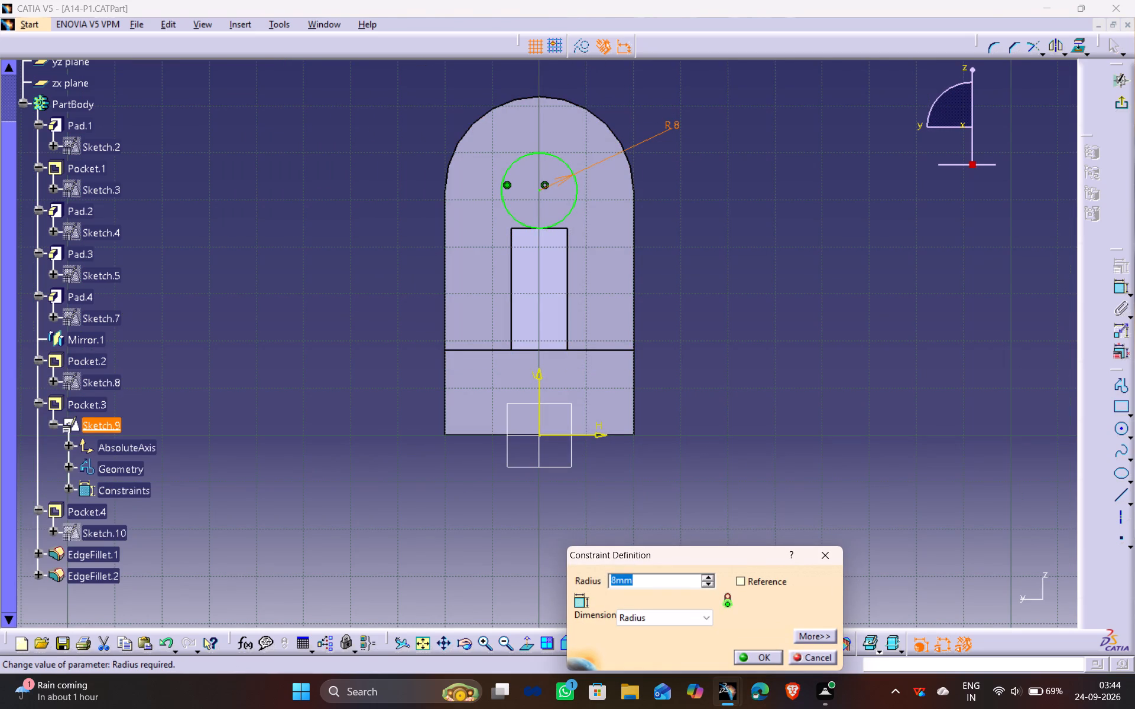
left_click(687, 619)
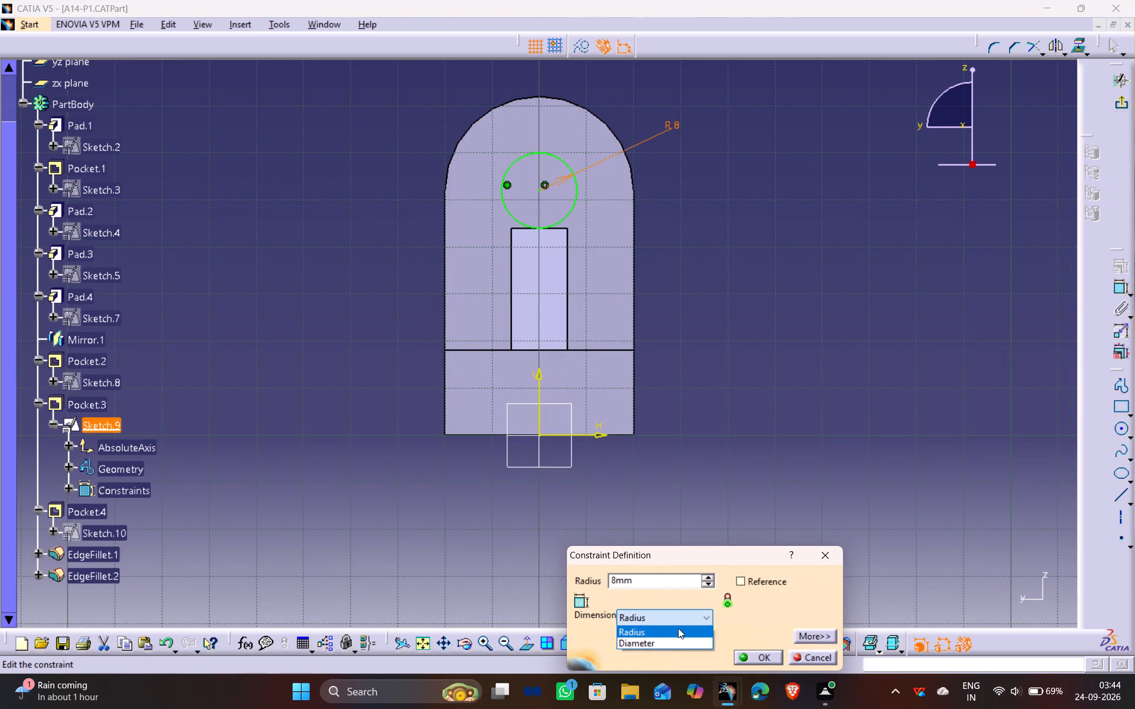
left_click(666, 644)
left_click_drag(670, 585, 565, 582)
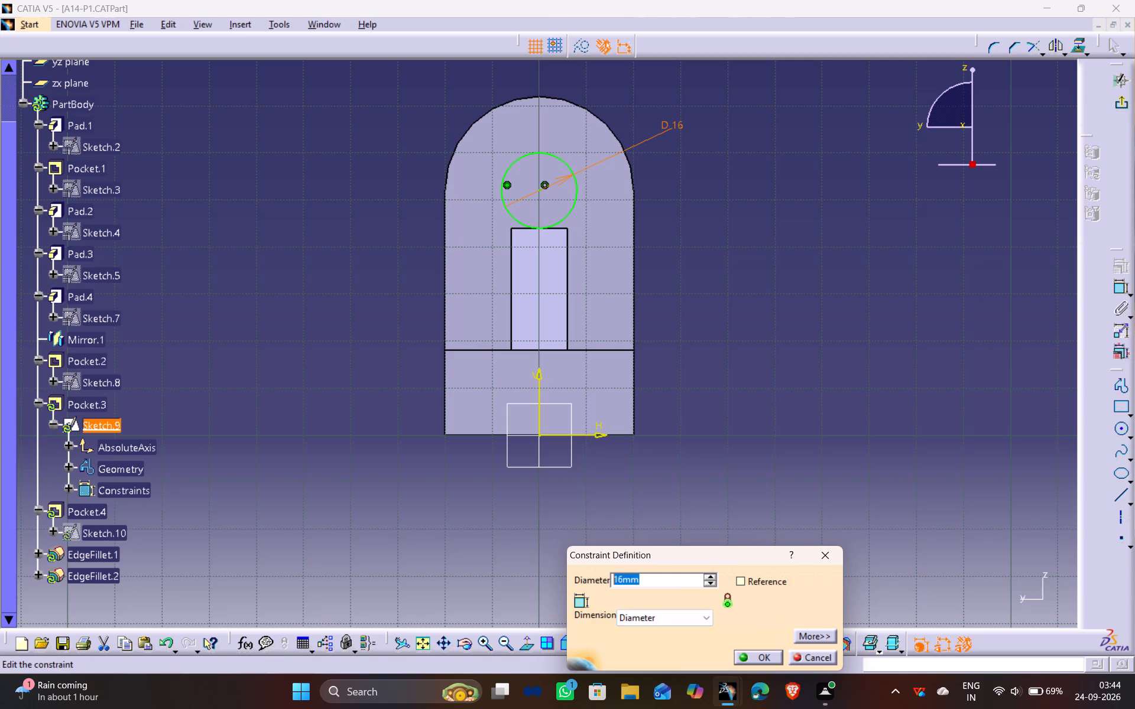
type("10")
key("Return")
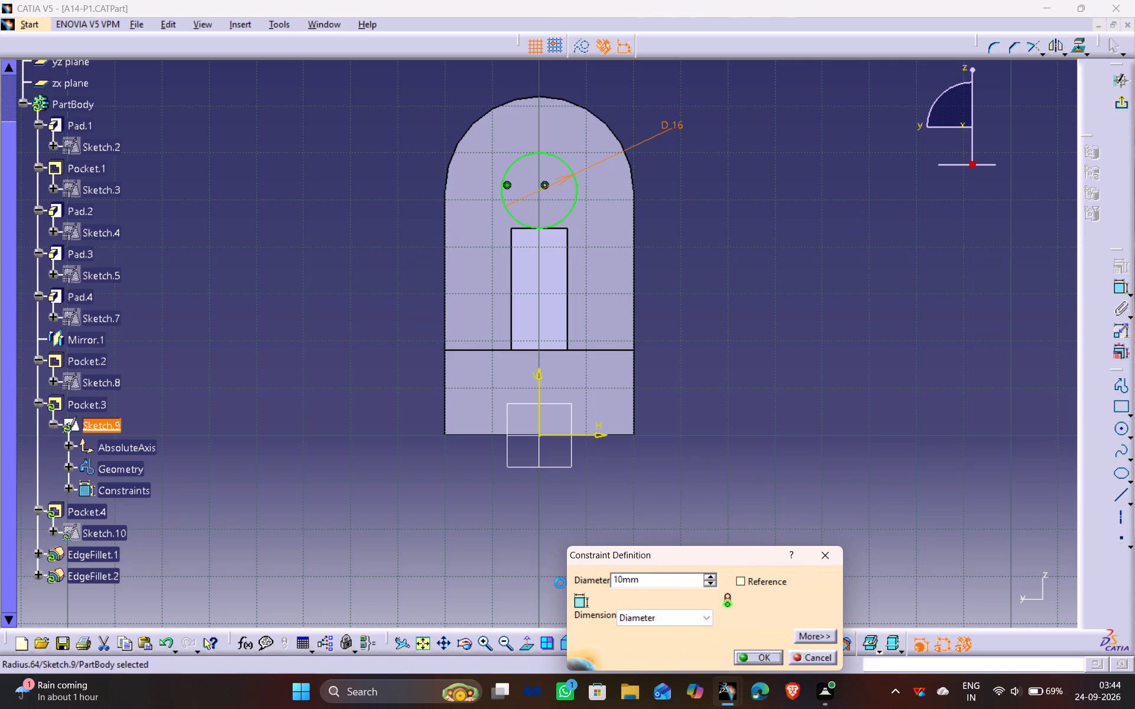
left_click(774, 324)
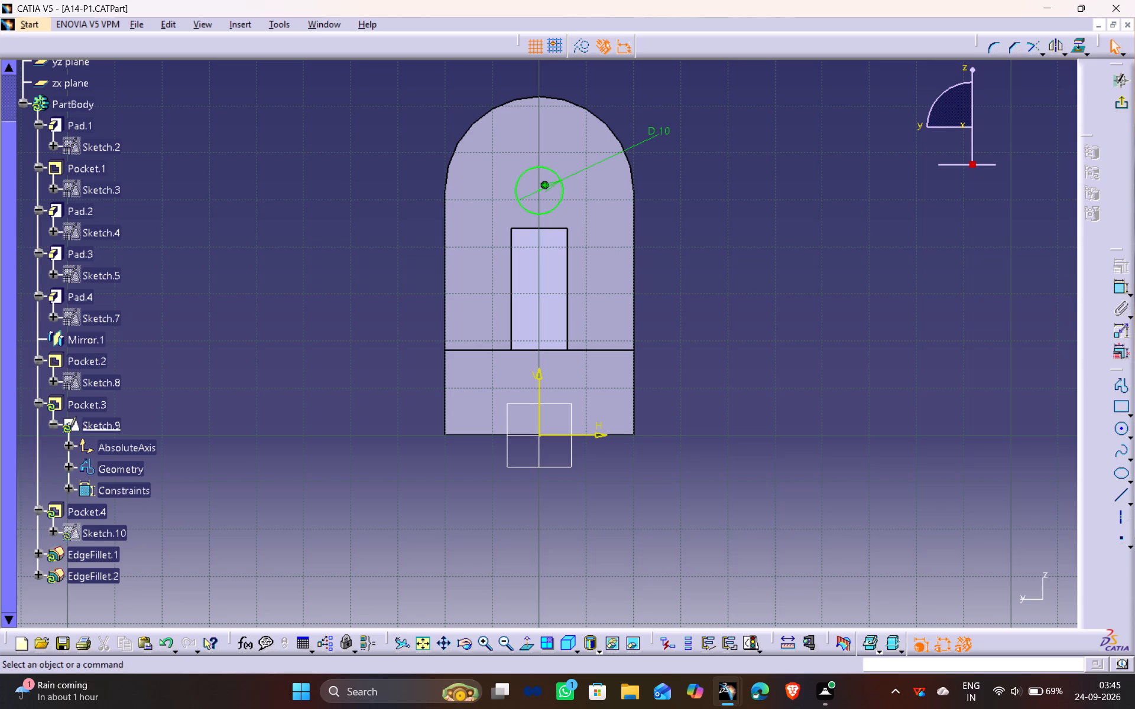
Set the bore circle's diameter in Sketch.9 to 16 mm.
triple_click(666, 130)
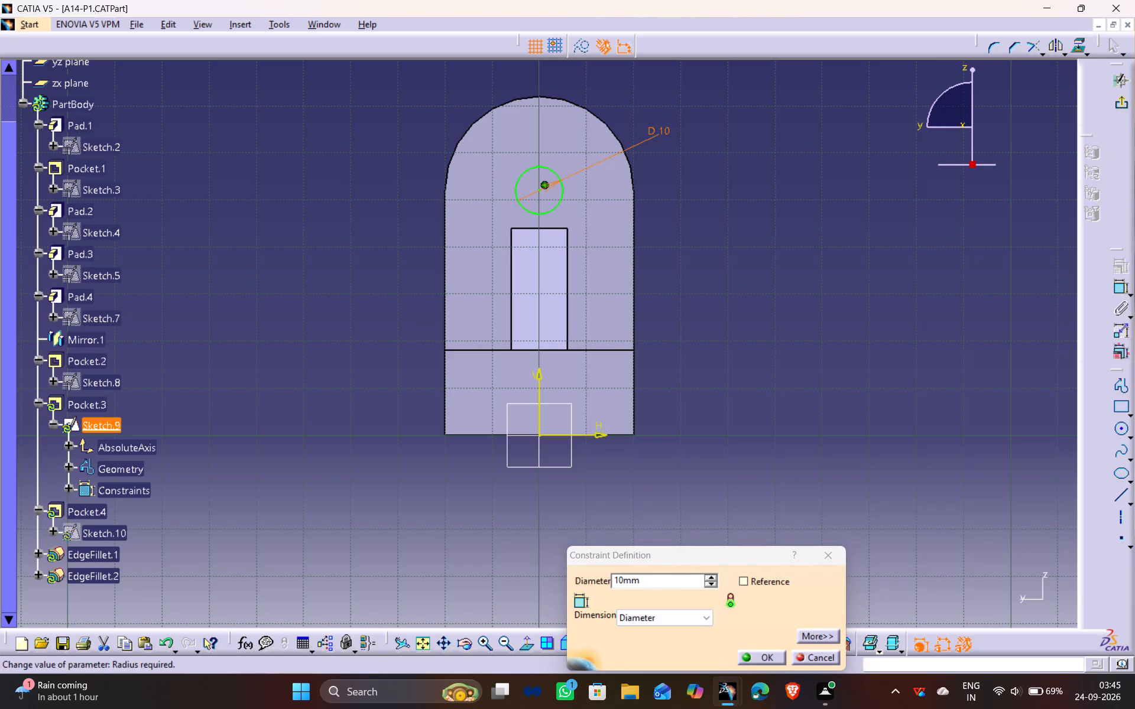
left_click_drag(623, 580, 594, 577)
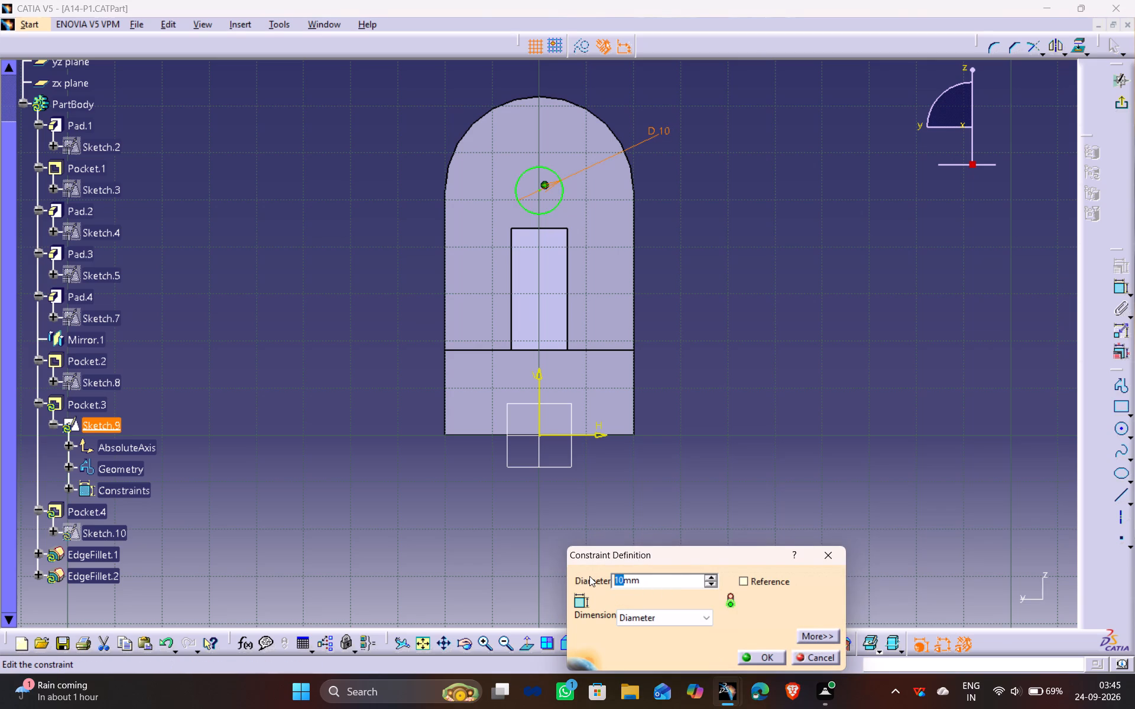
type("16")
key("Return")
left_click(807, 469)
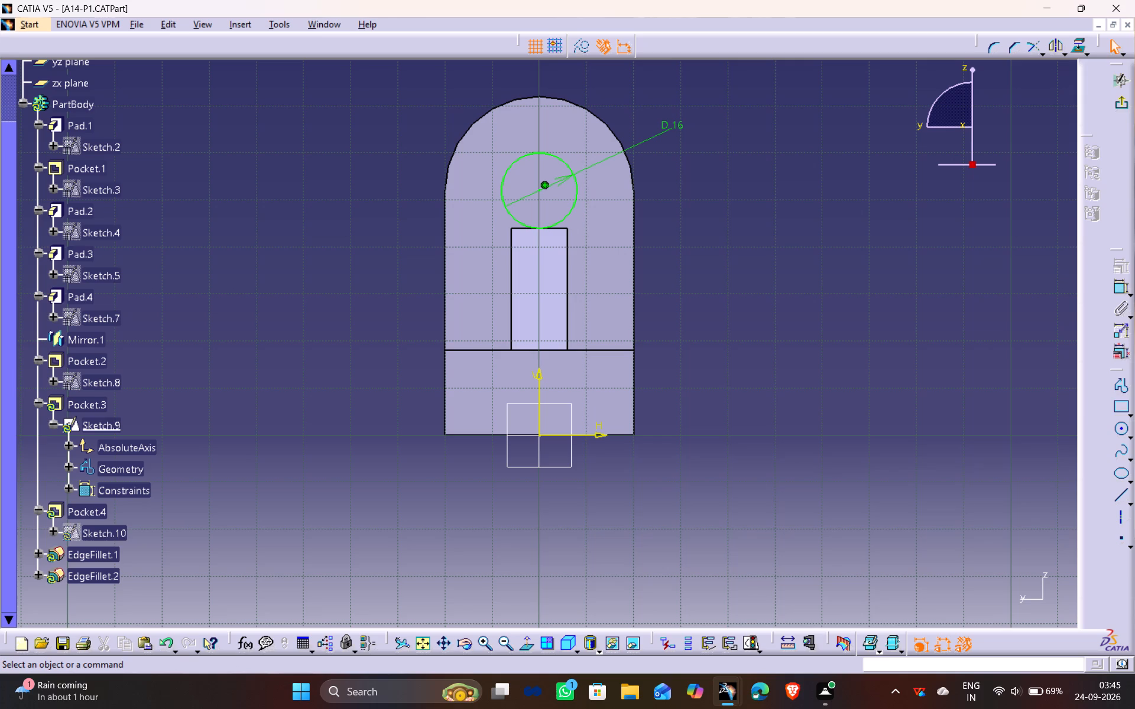
Set the bore circle's diameter in Sketch.9 to 14 mm, exit the sketch and update the part.
double_click(682, 126)
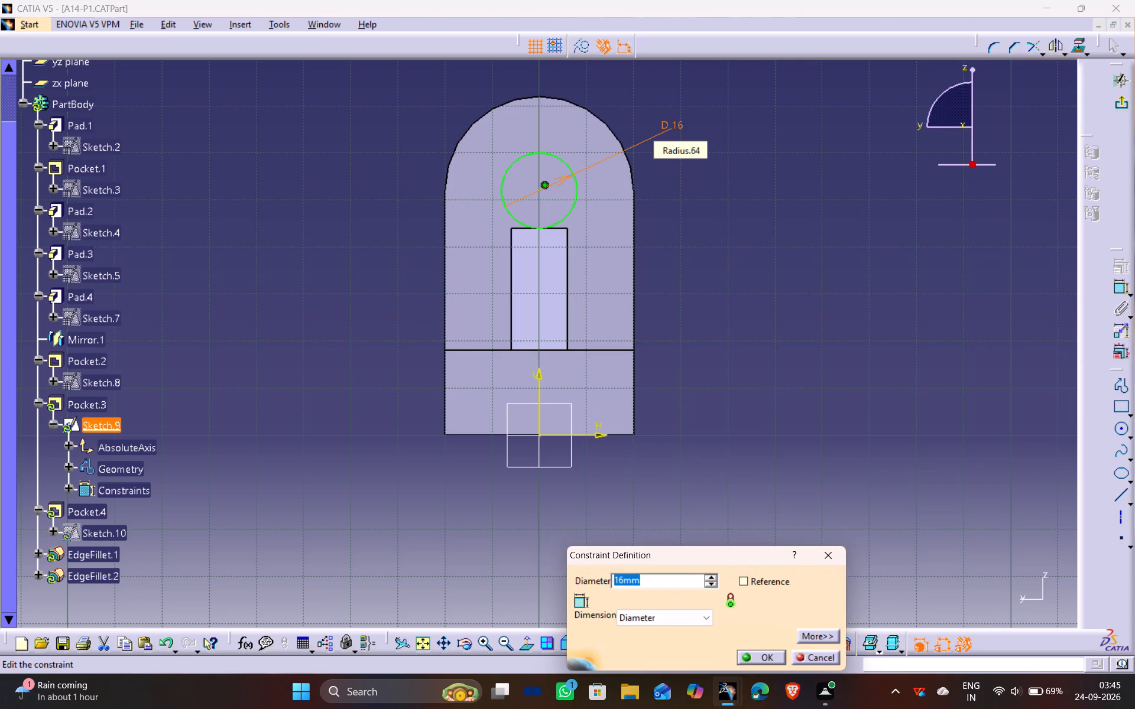
type("14")
key("Return")
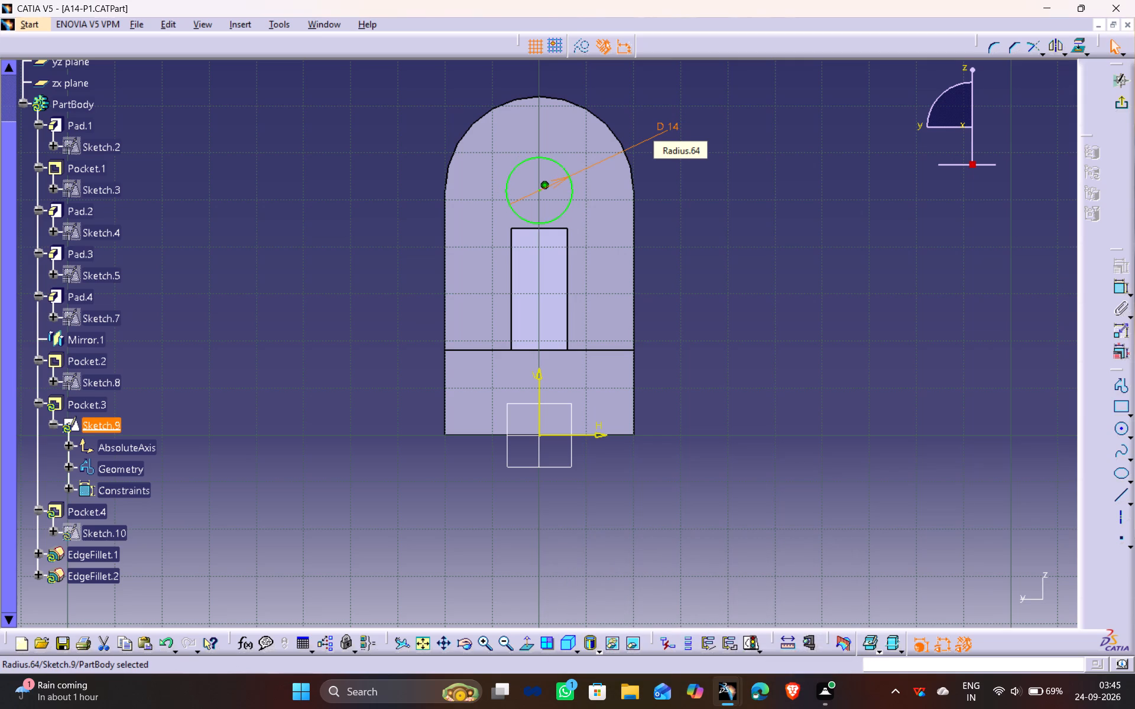
left_click(740, 212)
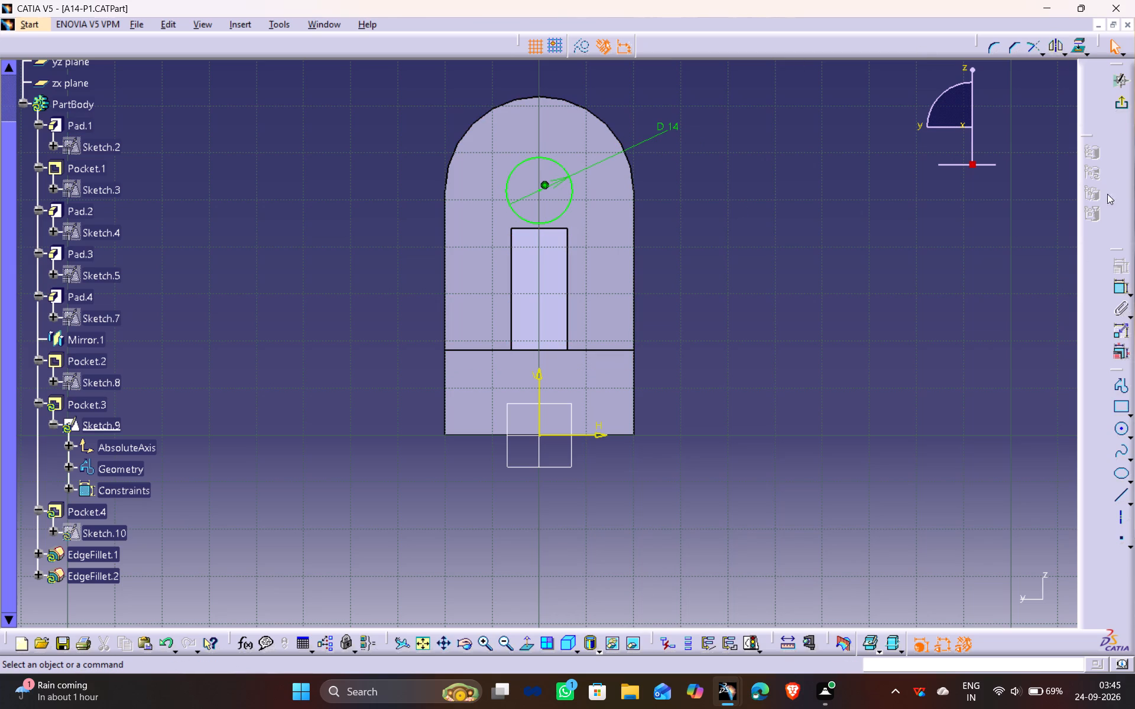
left_click(1124, 102)
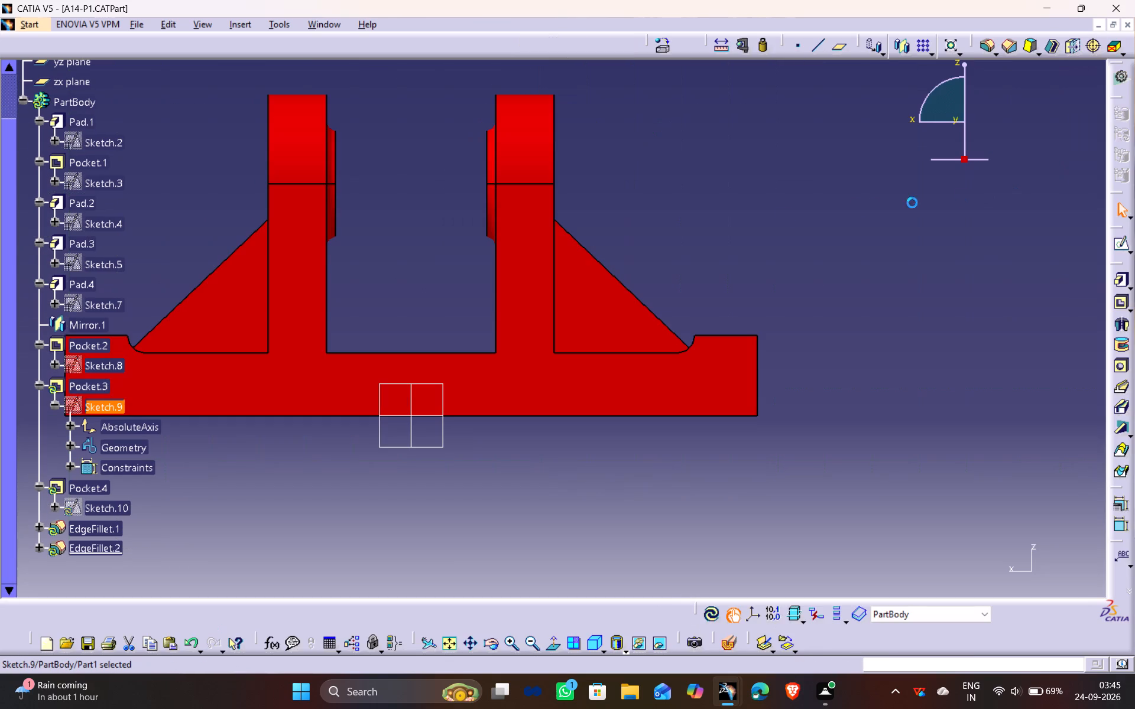
left_click(708, 616)
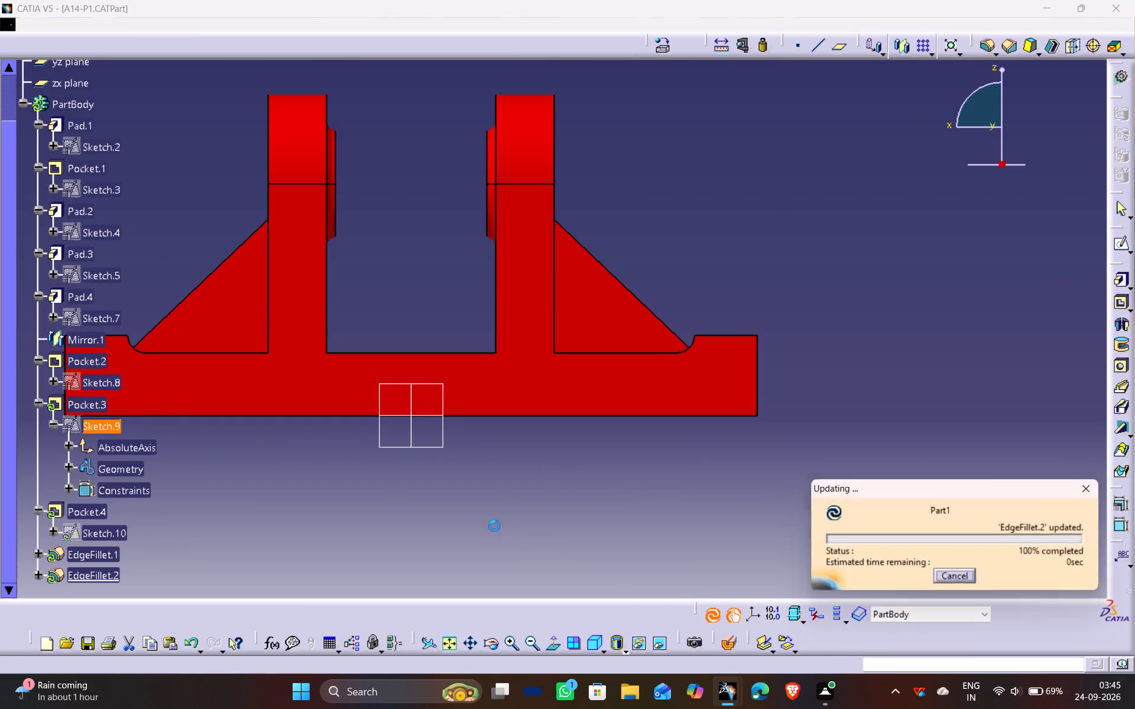
Examine the bracket's updated lug bores and the ring recess around them from several angles.
middle_click_drag(264, 431, 442, 451)
left_click_drag(264, 431, 441, 450)
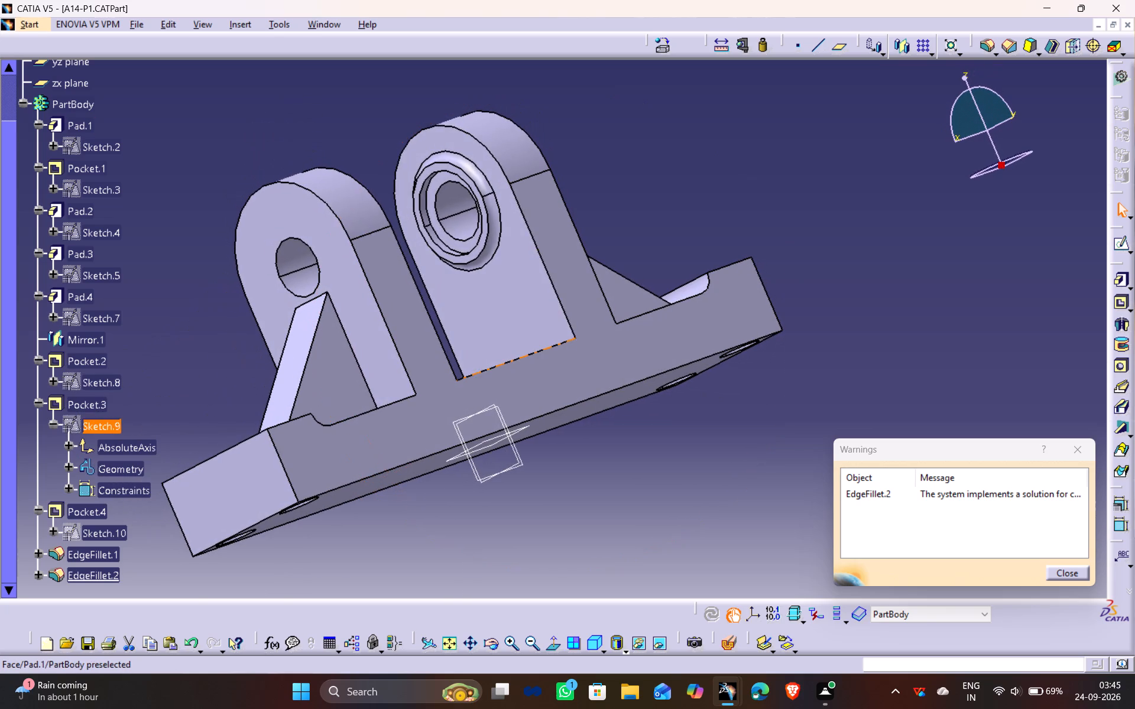
scroll(374, 94, "down", 1)
middle_click_drag(374, 94, 493, 122)
left_click_drag(375, 97, 493, 122)
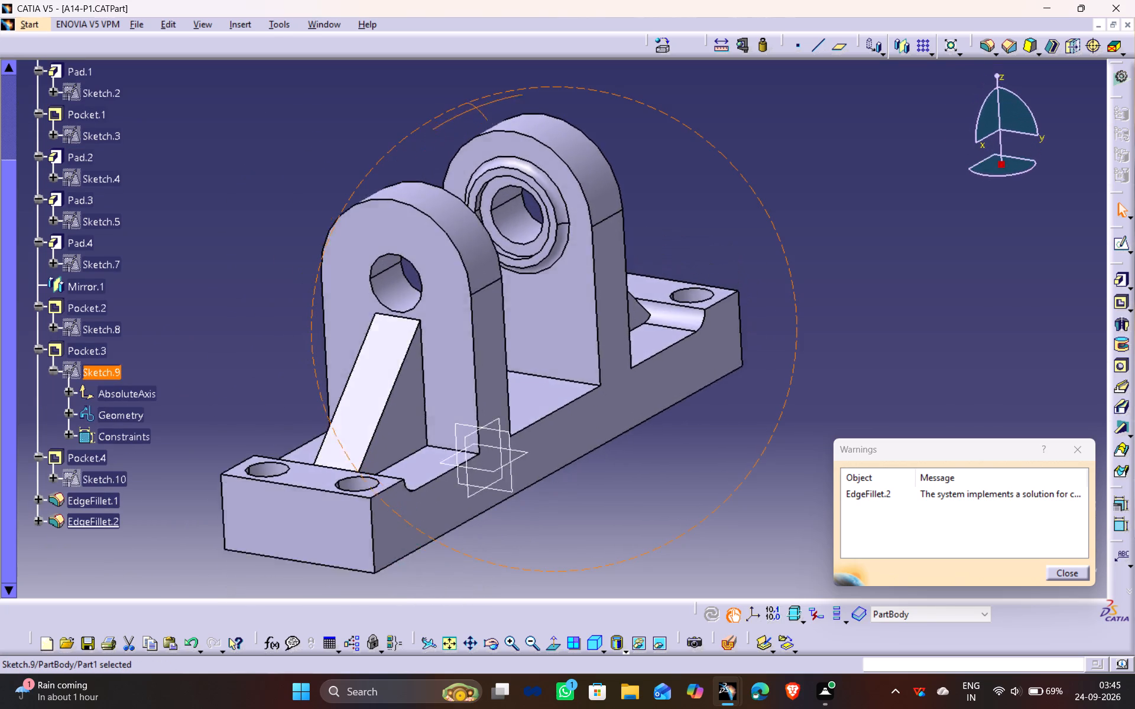
left_click_drag(493, 122, 502, 115)
middle_click_drag(493, 122, 502, 115)
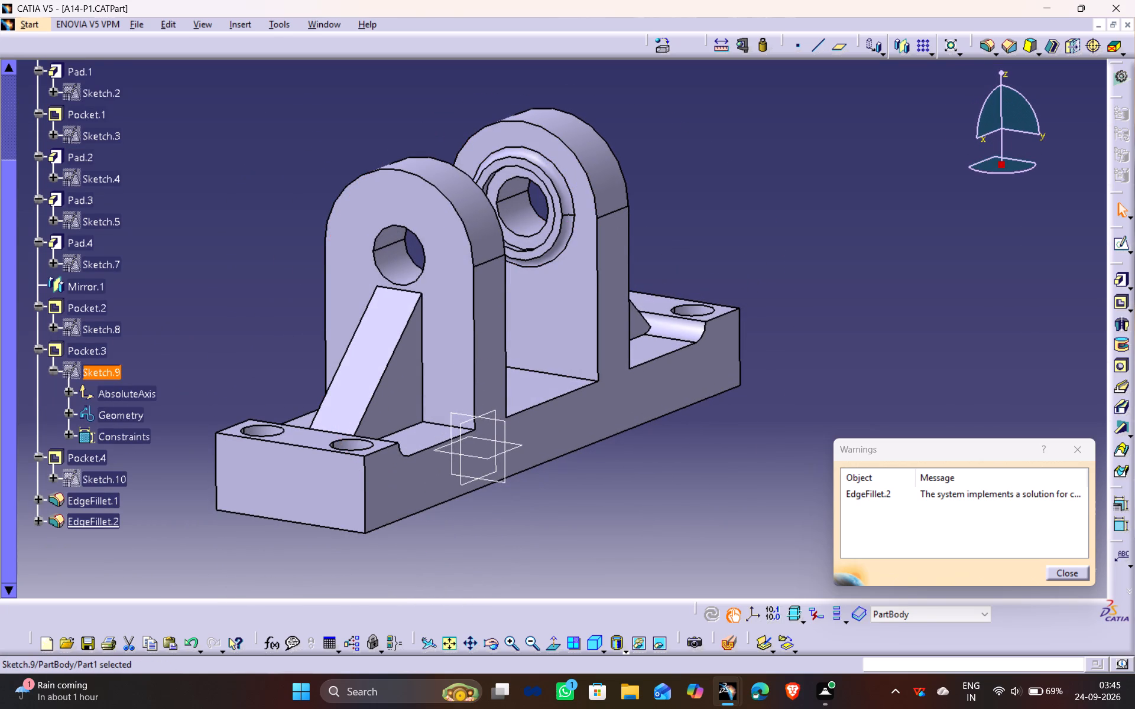
middle_click_drag(805, 165, 529, 412)
left_click_drag(805, 165, 529, 412)
scroll(805, 165, "down", 1)
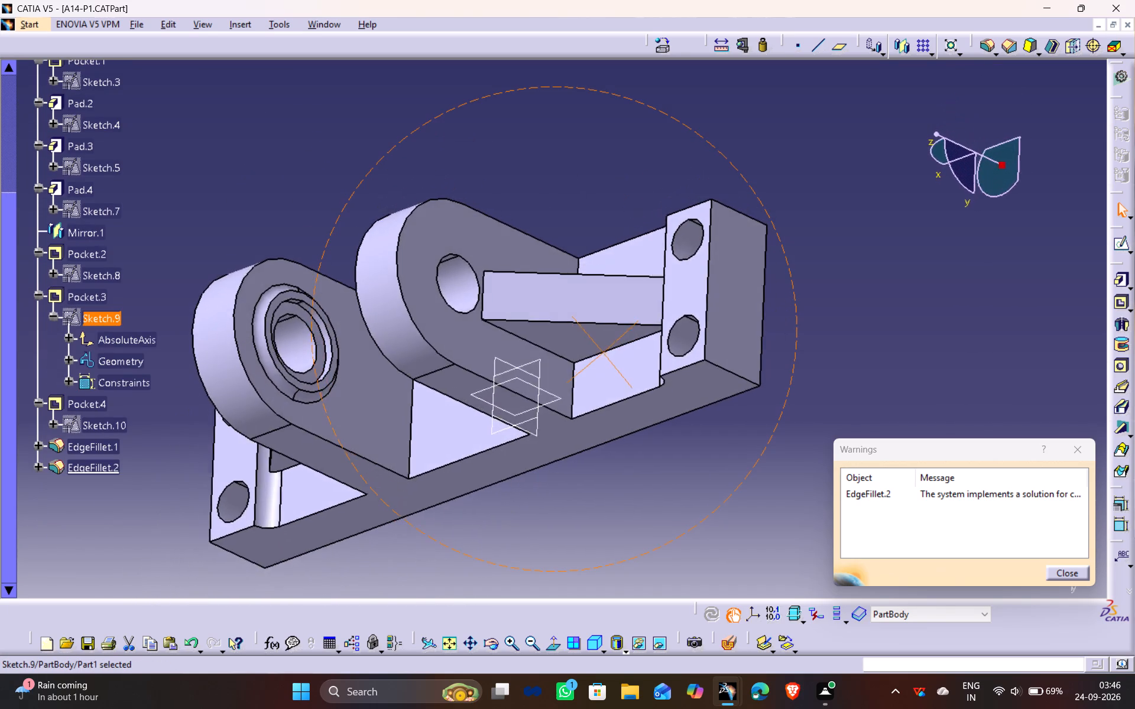
left_click_drag(529, 412, 495, 400)
middle_click_drag(529, 412, 496, 400)
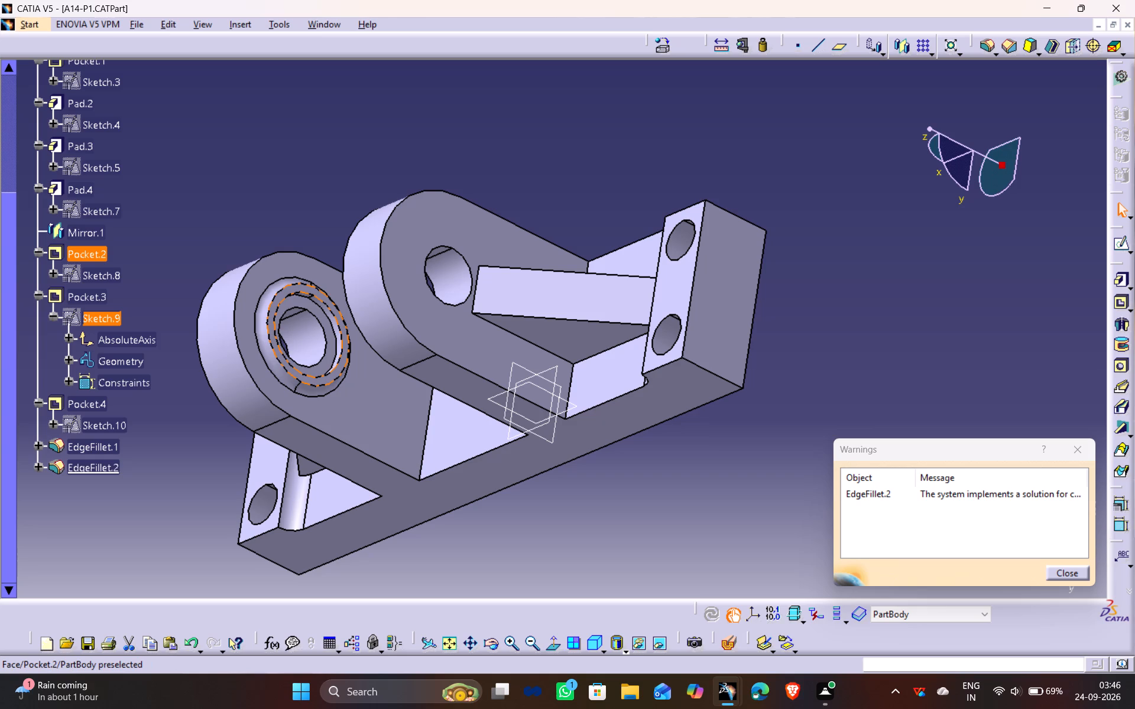
Check the profiles in Sketch.8 and Sketch.7, and open Pad.3's Sketch.5 for editing.
double_click(106, 275)
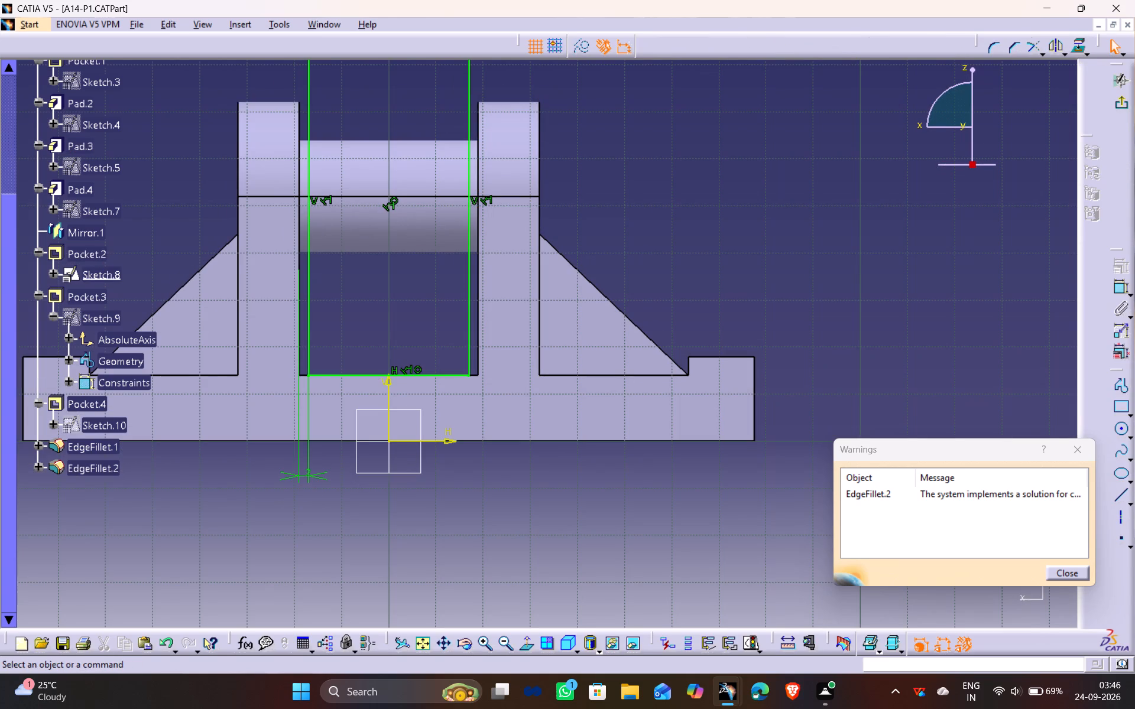
double_click(99, 210)
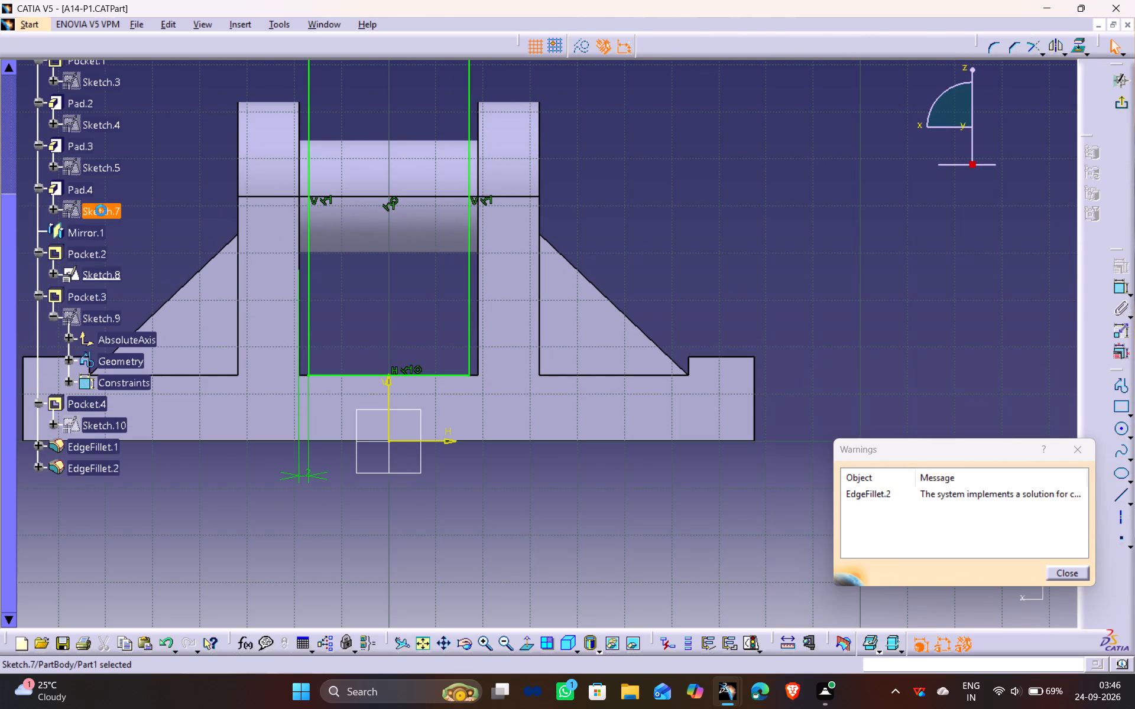
double_click(102, 211)
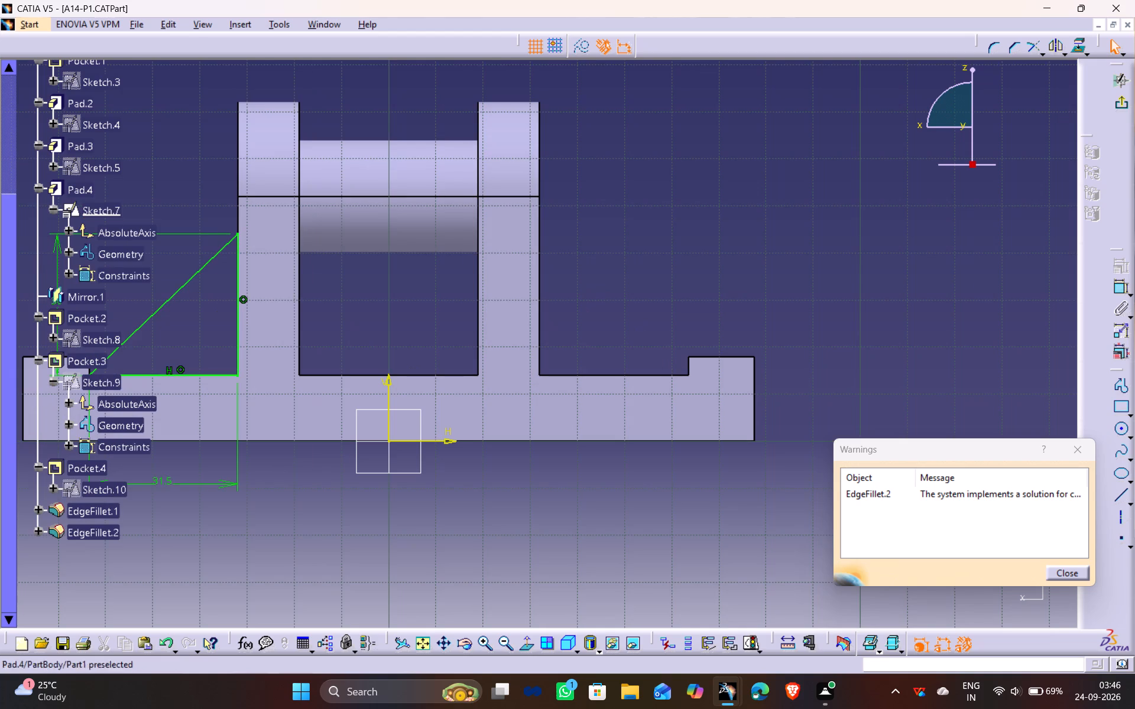
double_click(104, 164)
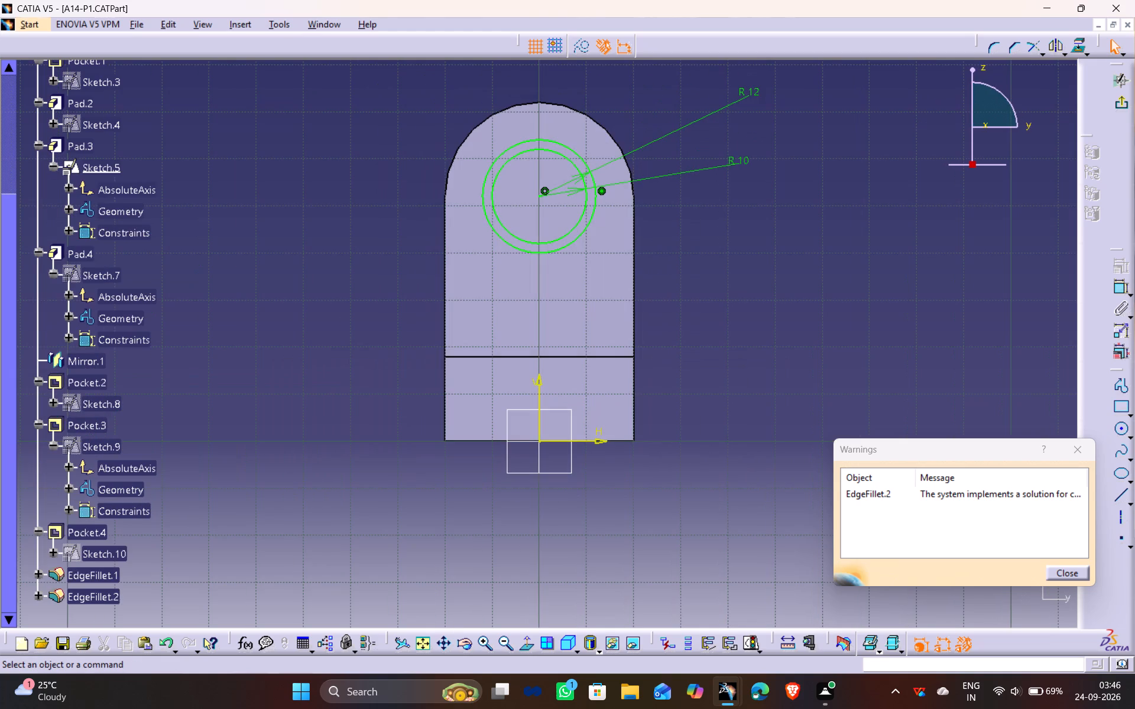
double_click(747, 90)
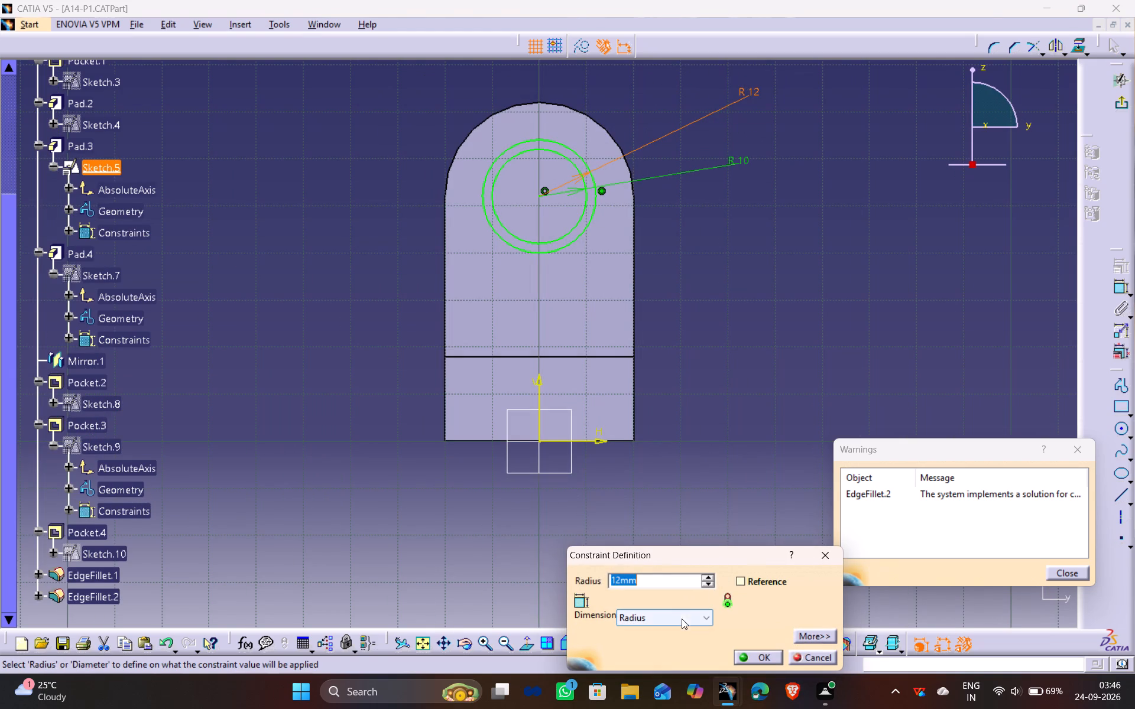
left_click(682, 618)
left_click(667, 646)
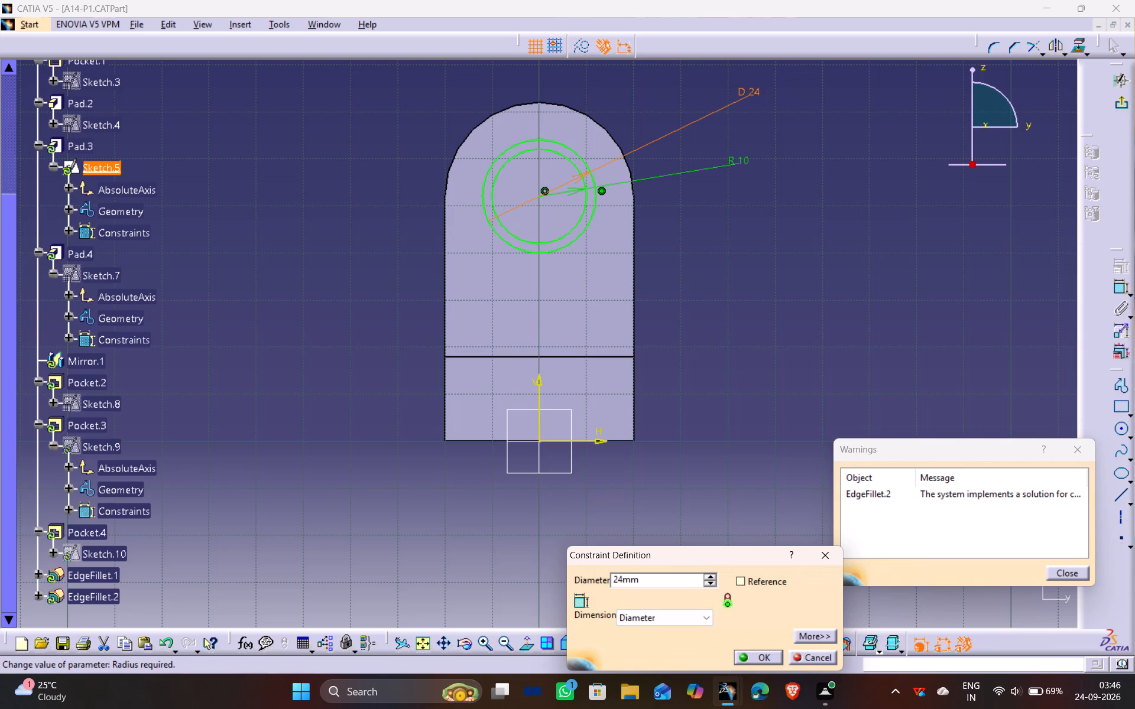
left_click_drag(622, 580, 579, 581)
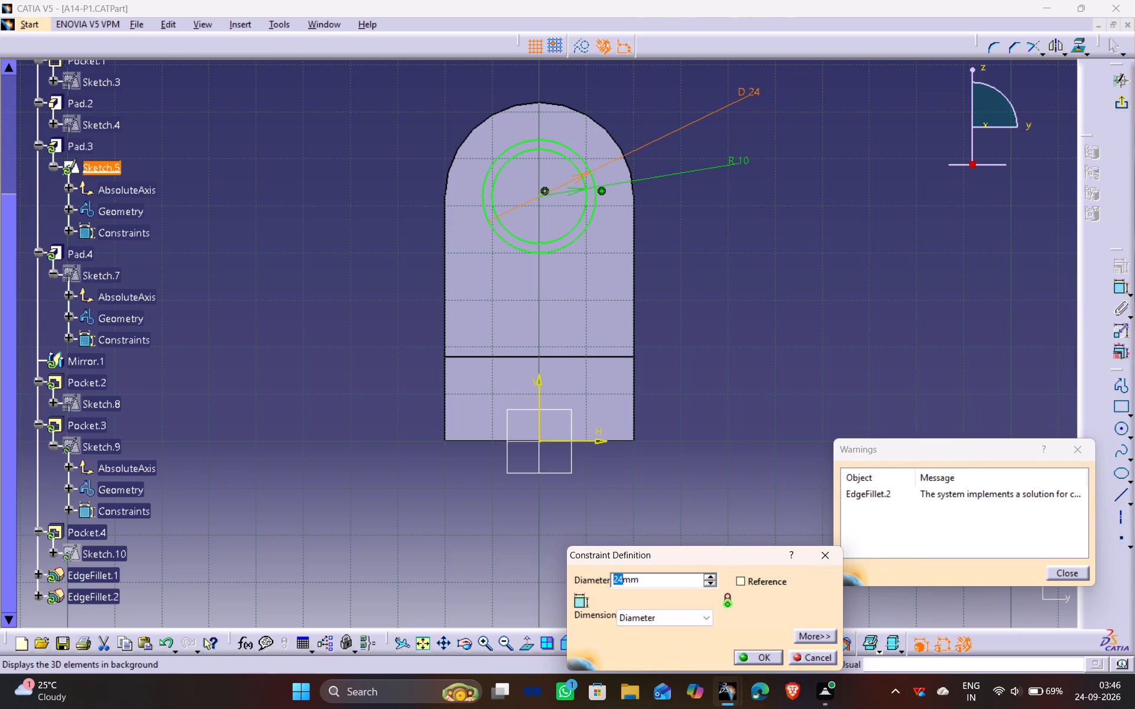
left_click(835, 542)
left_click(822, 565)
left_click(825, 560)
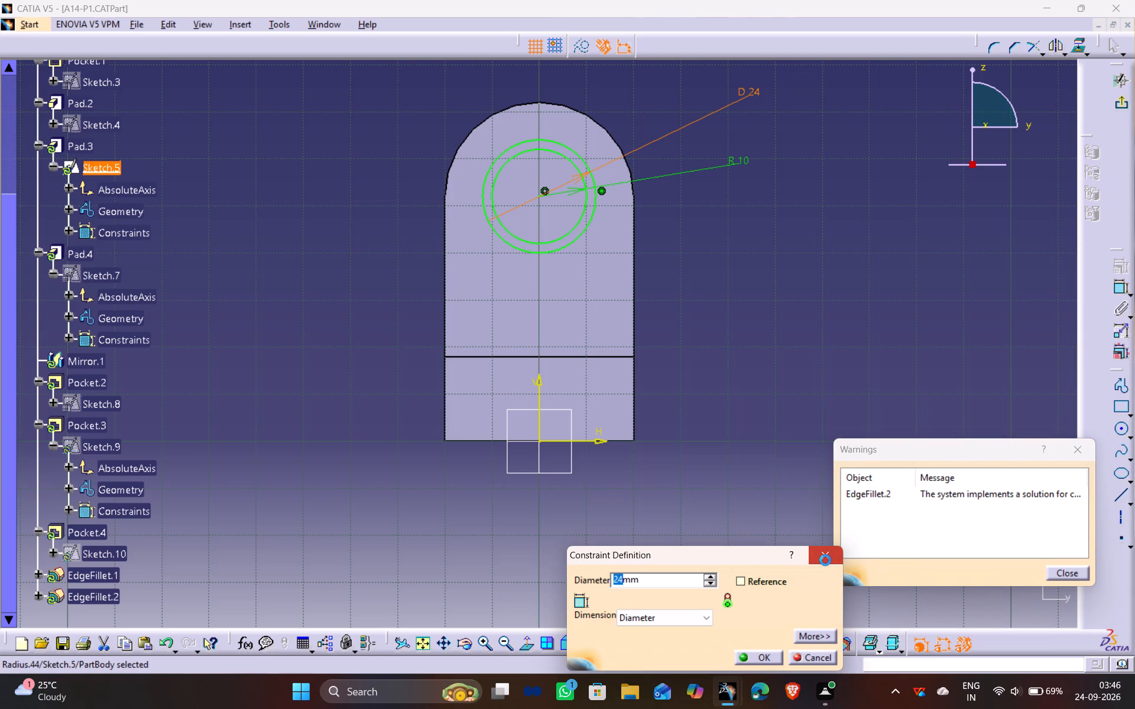
Switch the inner circle's dimension in Sketch.5 from radius to diameter and set it to 14 mm.
double_click(735, 158)
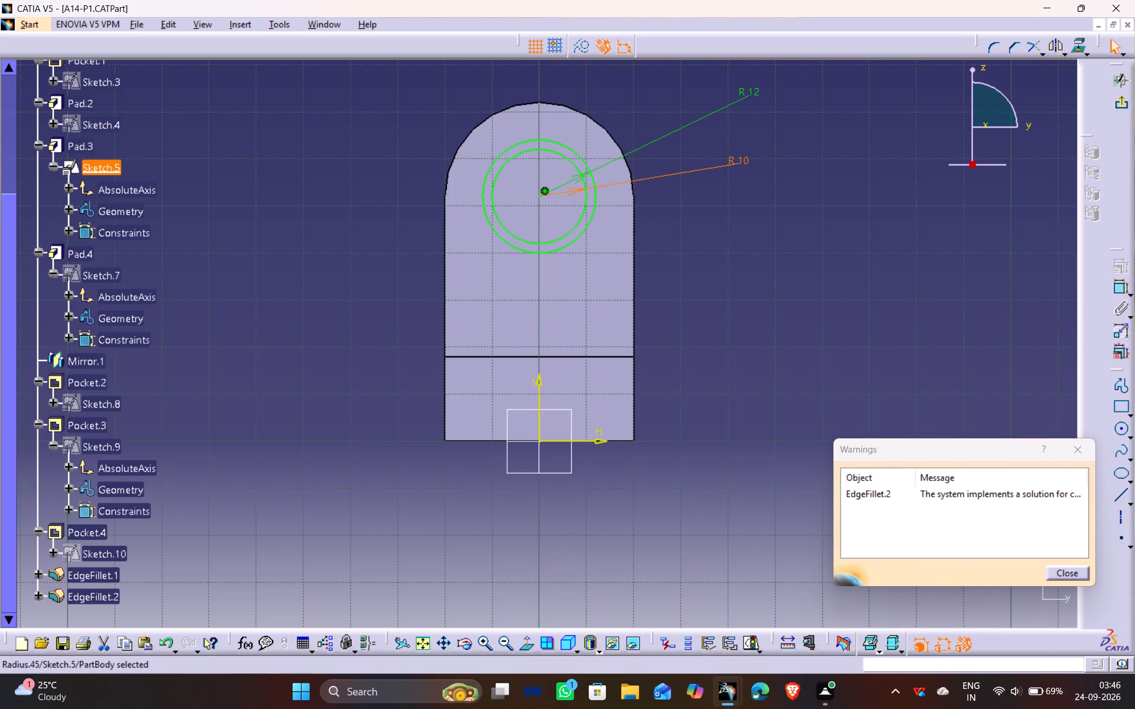
double_click(737, 158)
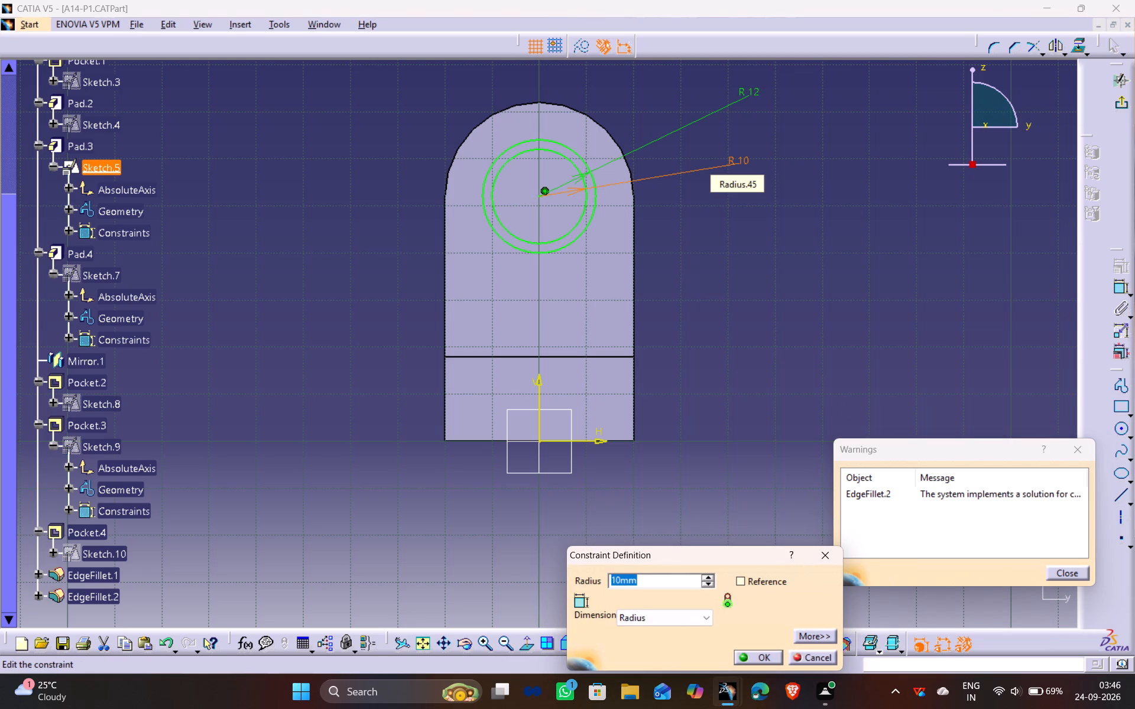
left_click(679, 621)
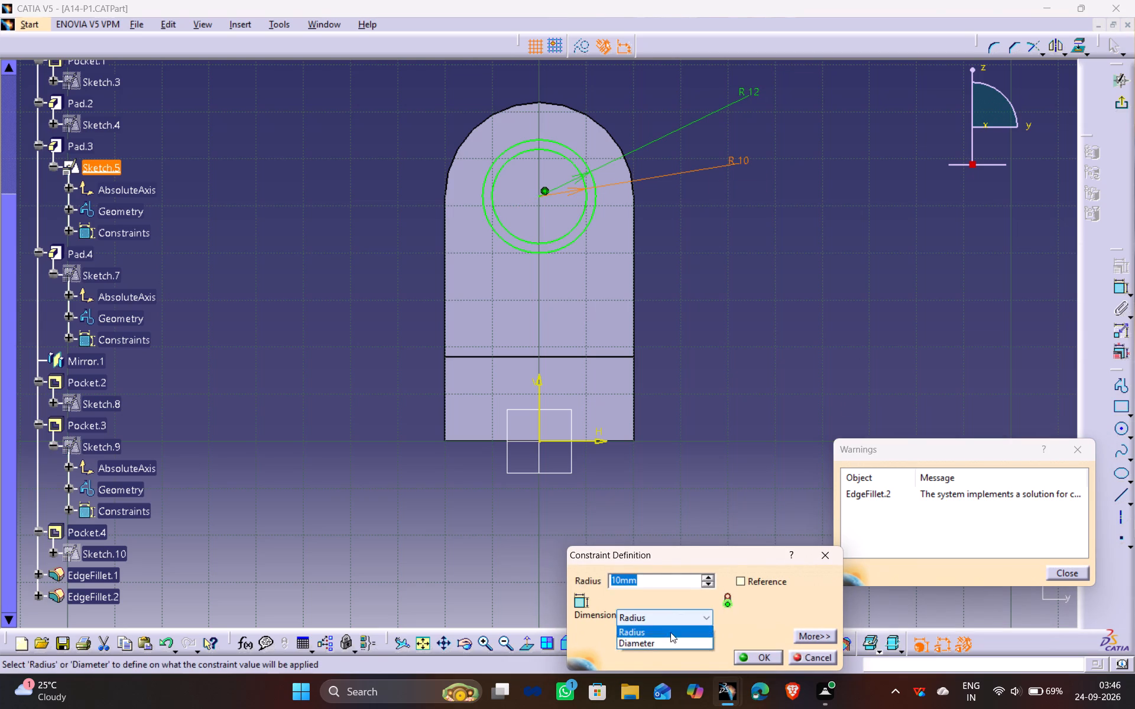
left_click(662, 646)
left_click_drag(623, 575, 570, 592)
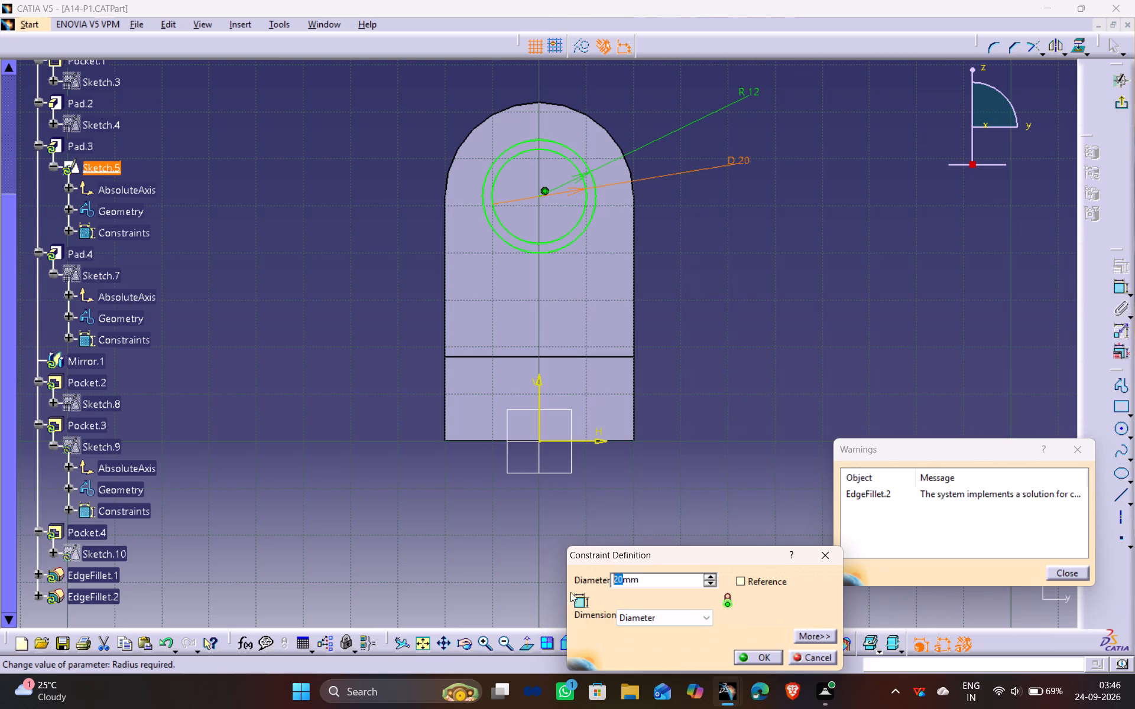
left_click_drag(570, 592, 589, 581)
type("14")
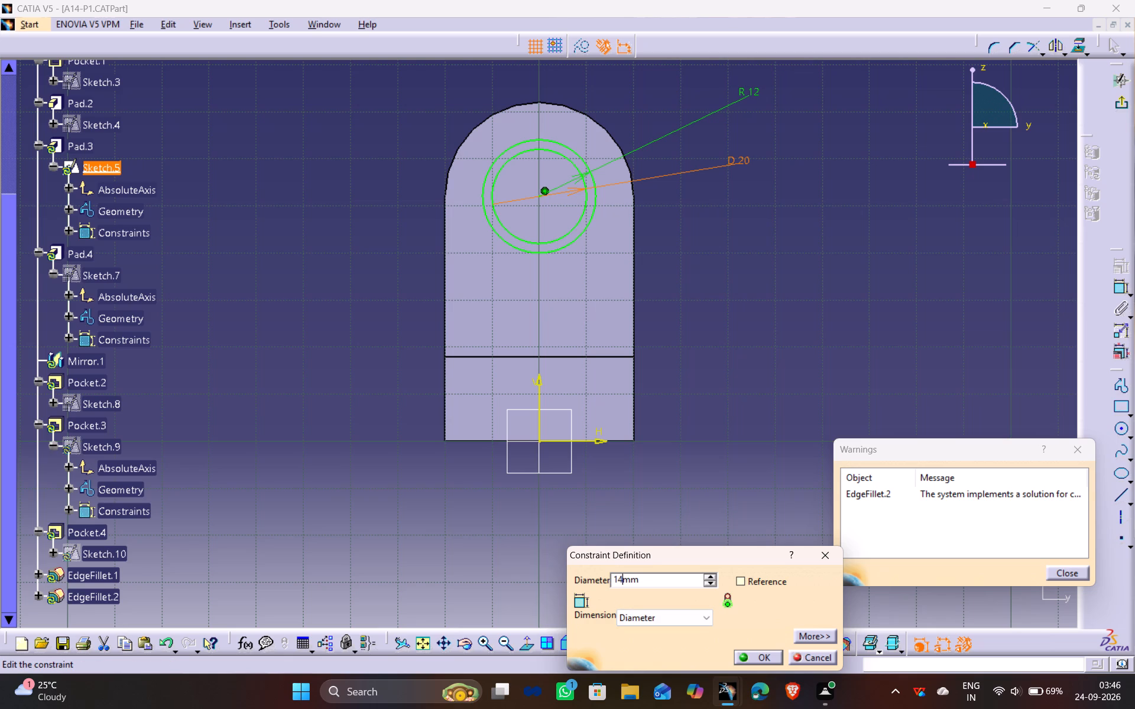
key("Return")
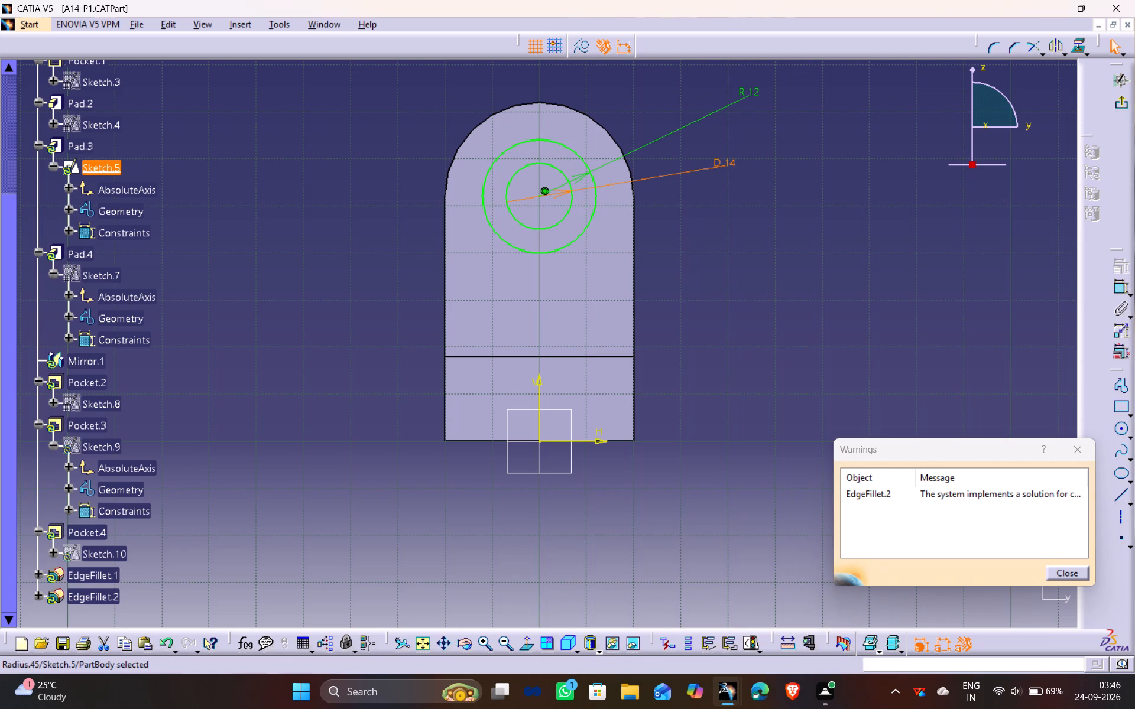
Switch the outer circle's dimension in Sketch.5 to diameter, set it to 18 mm, exit the sketch and update the part.
double_click(751, 90)
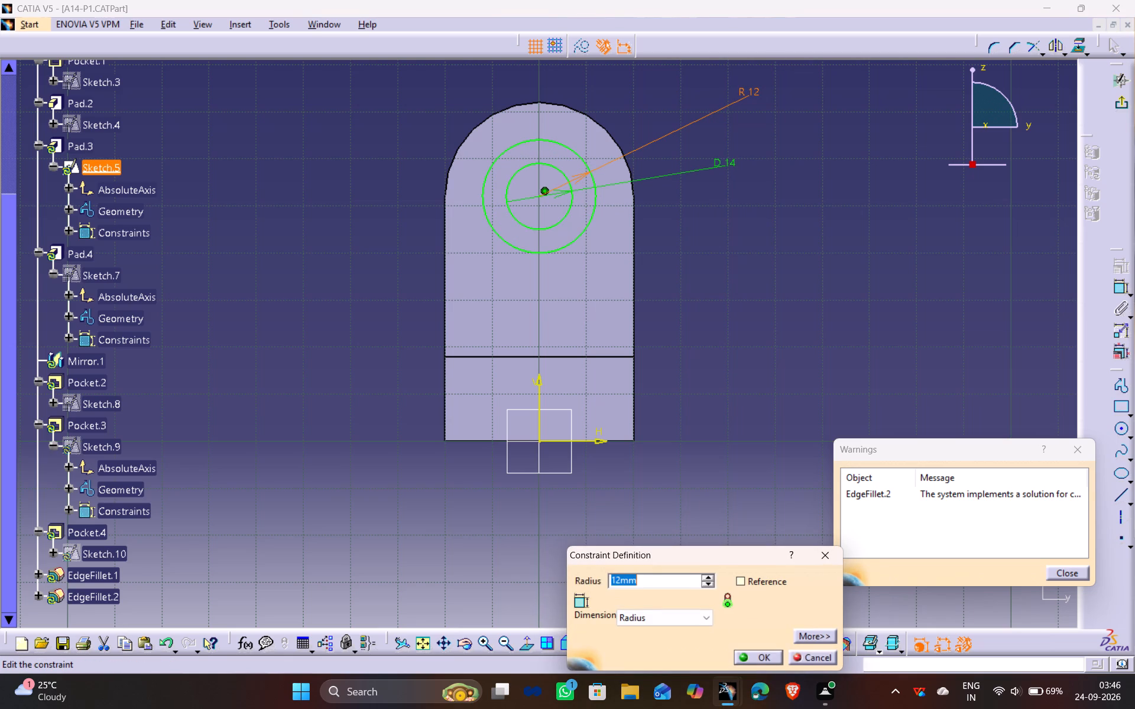
left_click(656, 614)
left_click(647, 645)
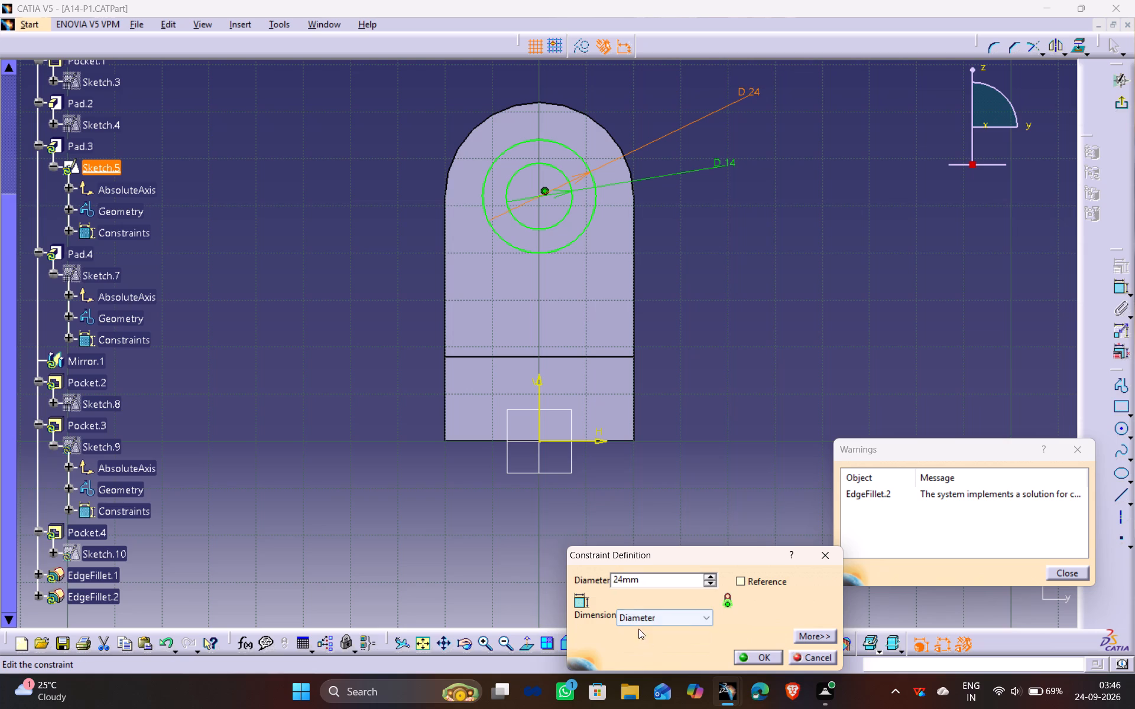
left_click_drag(623, 578, 570, 584)
type("18")
key("Return")
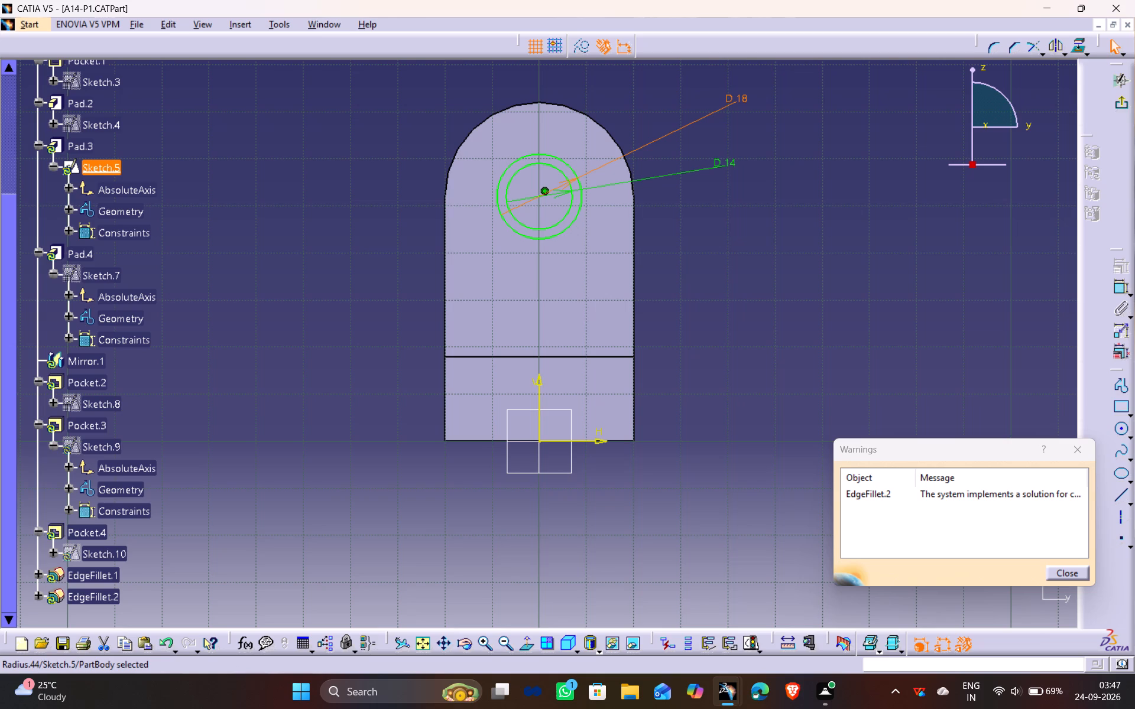
left_click(786, 242)
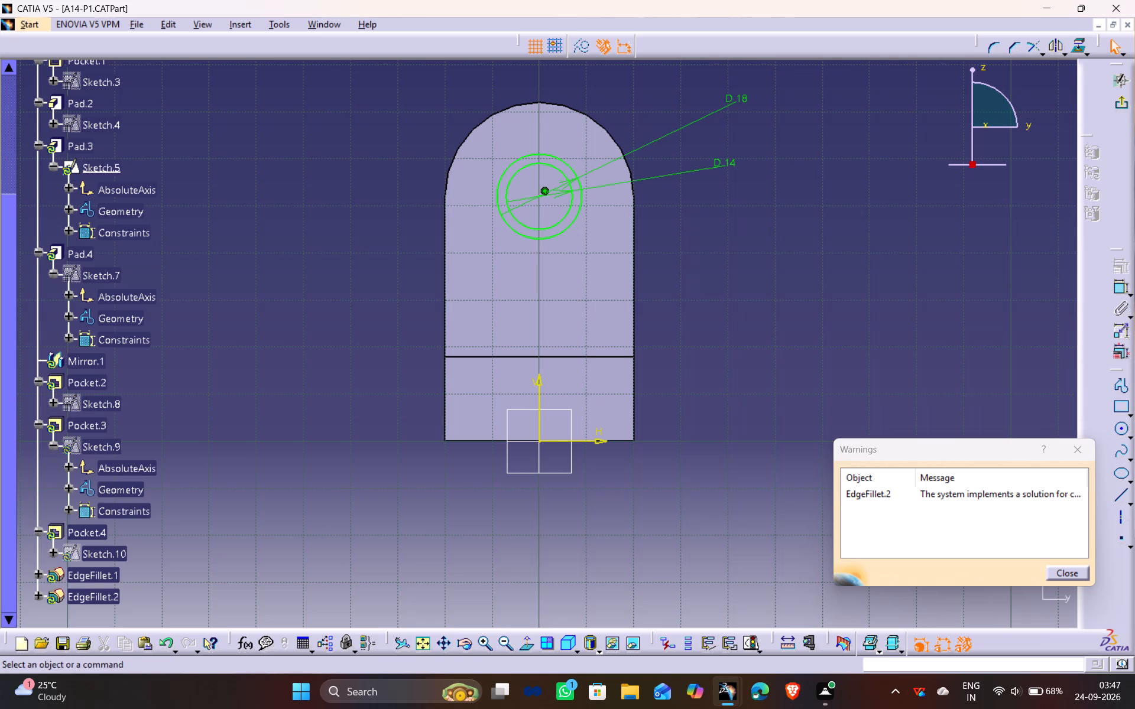
left_click(1120, 100)
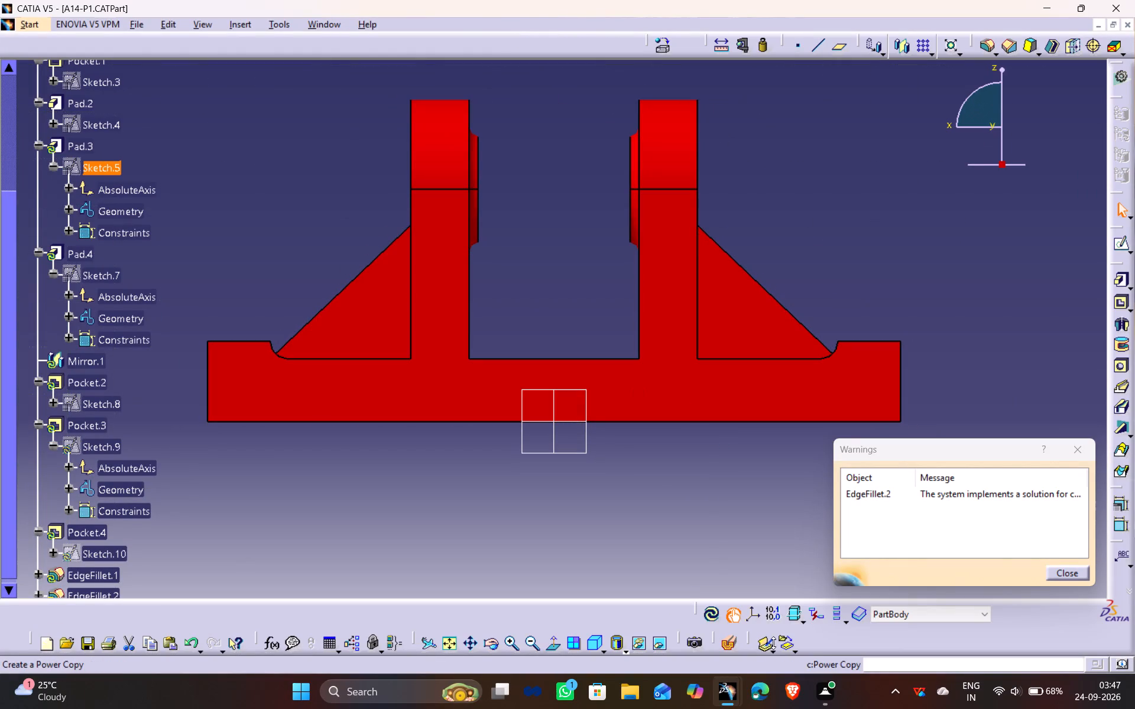
left_click(705, 619)
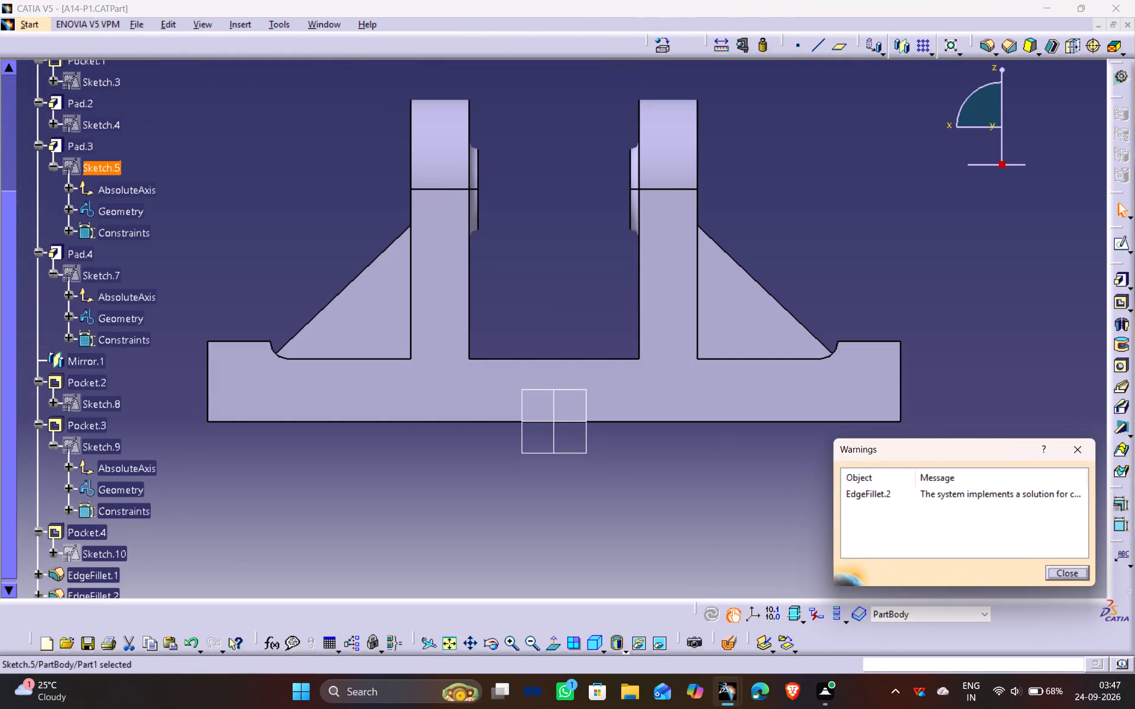
Examine the updated ring bosses and bores on the bracket's lugs from several angles.
left_click(560, 275)
middle_click_drag(586, 210, 361, 412)
left_click_drag(586, 209, 361, 412)
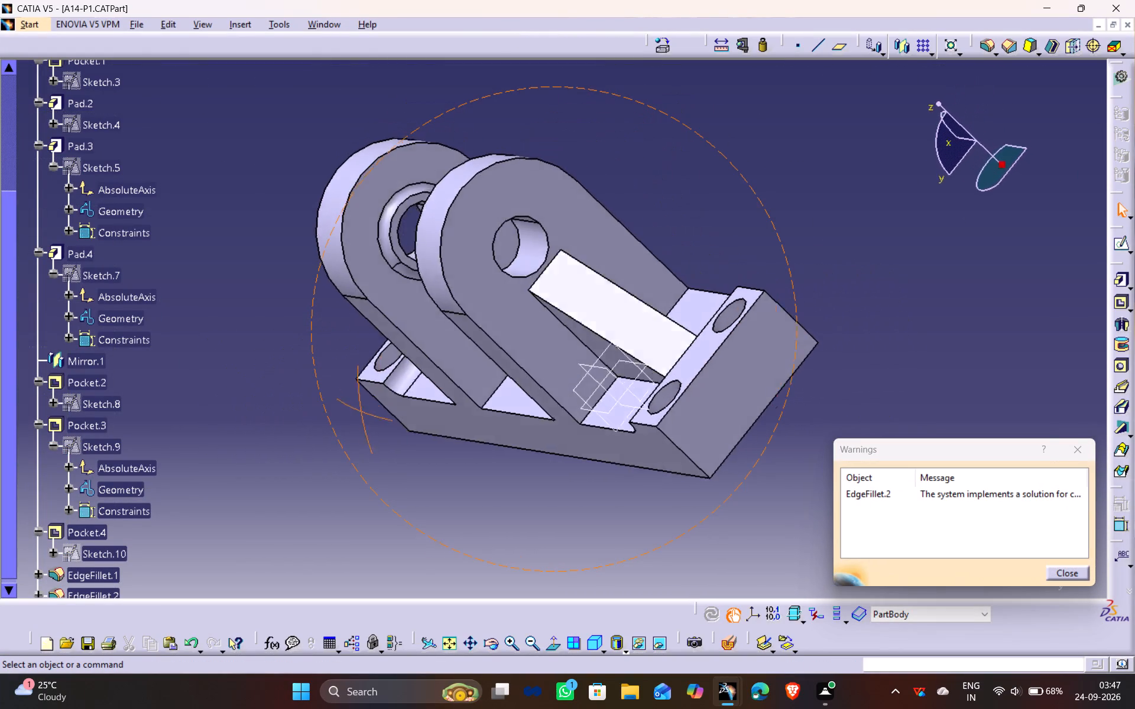
middle_click_drag(361, 412, 384, 362)
left_click_drag(361, 412, 384, 362)
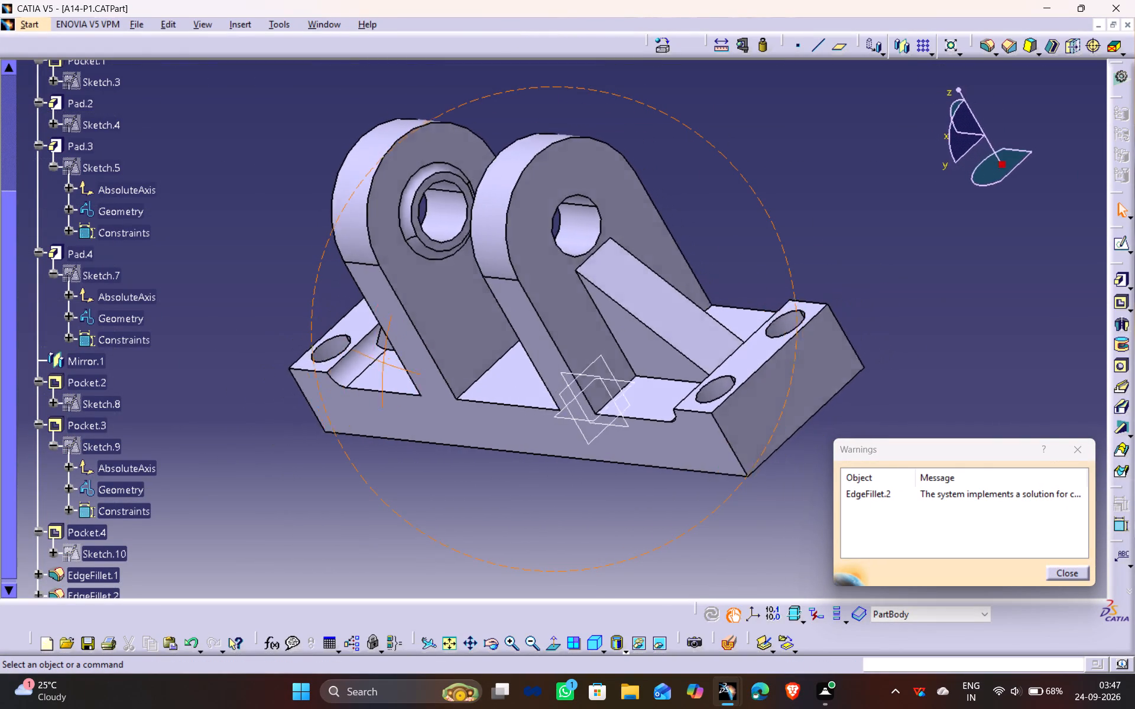
middle_click_drag(384, 362, 418, 378)
left_click_drag(384, 362, 418, 378)
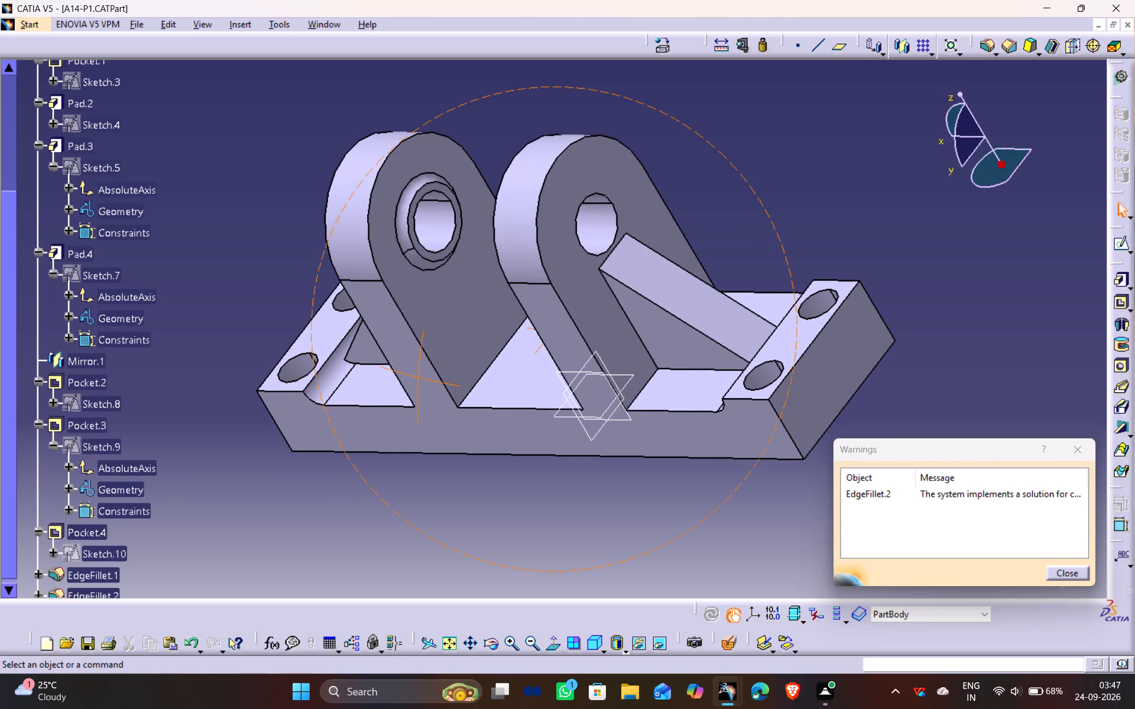
left_click_drag(418, 378, 421, 378)
middle_click_drag(418, 378, 421, 378)
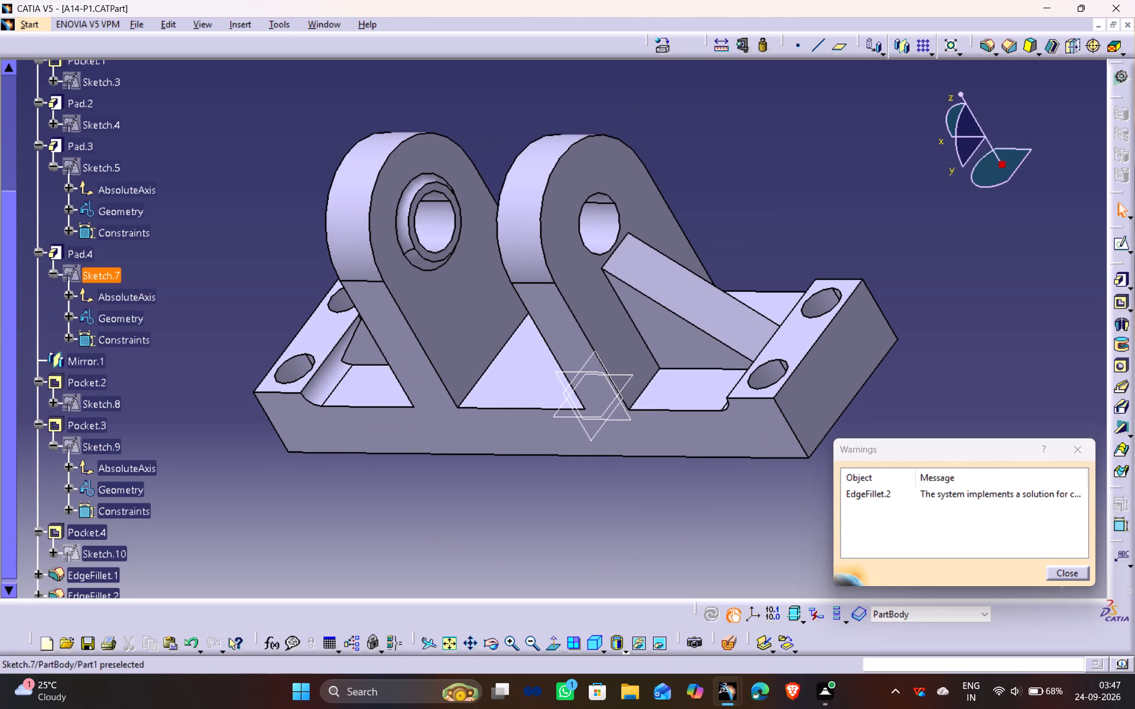
Reopen Sketch.5 under Pad.3, set the outer circle's diameter to 20 mm, and exit the sketch after dismissing the warnings.
double_click(107, 276)
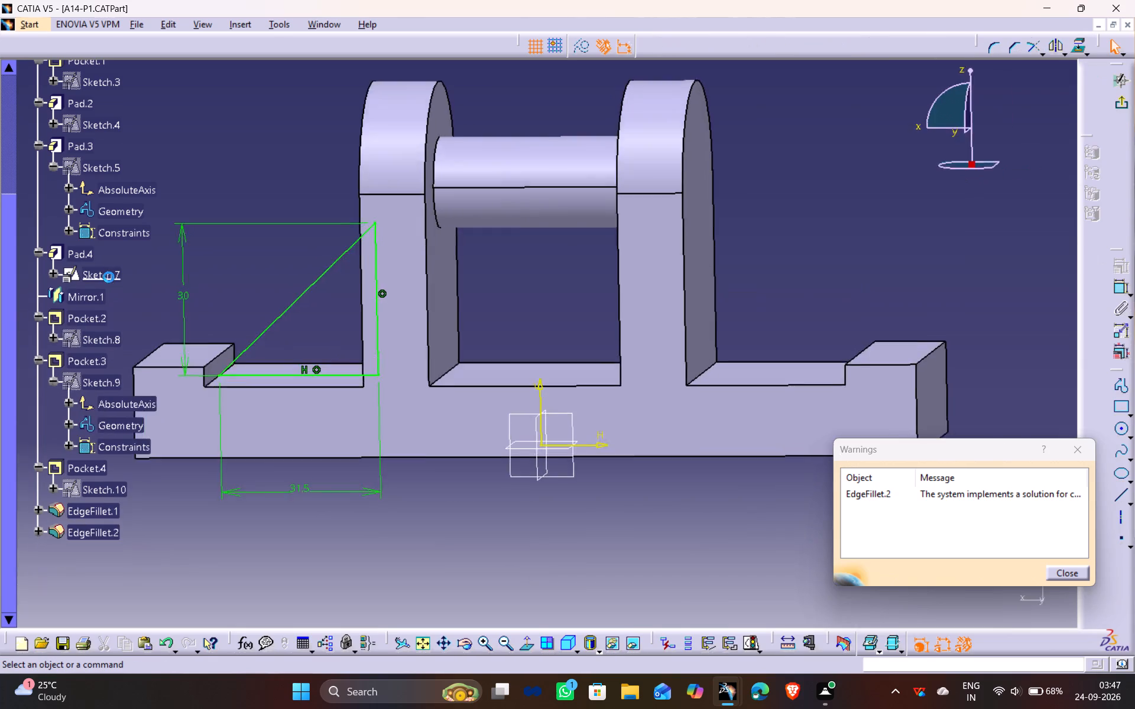
scroll(94, 167, "up", 1)
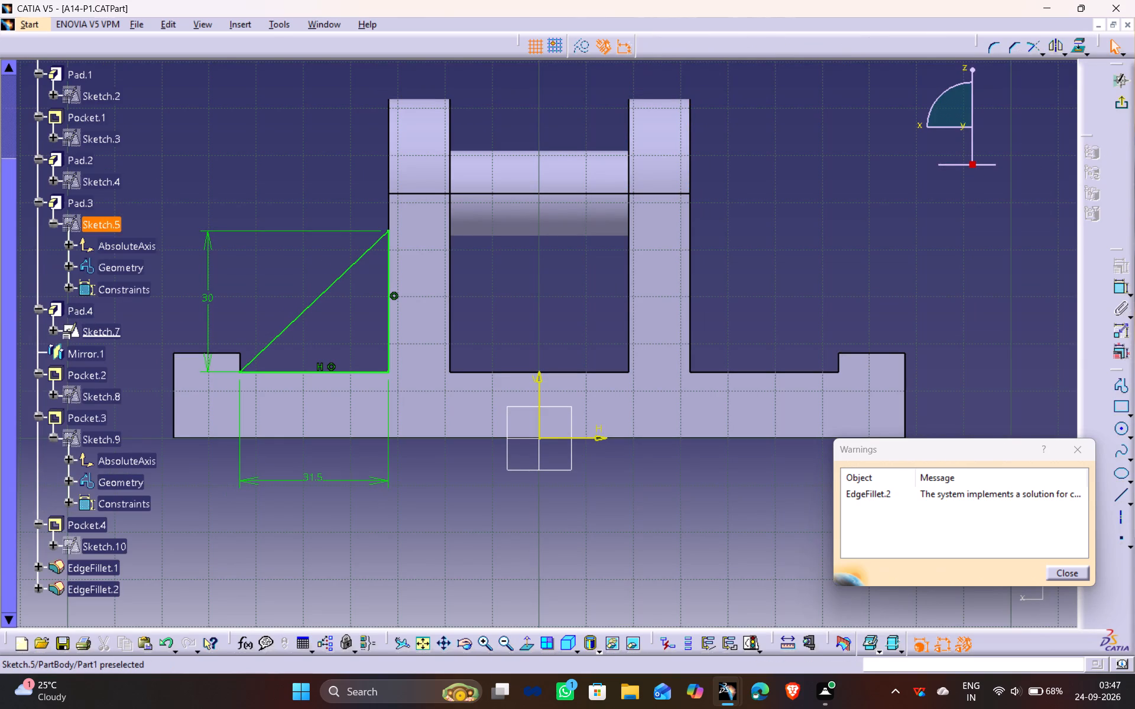
double_click(100, 175)
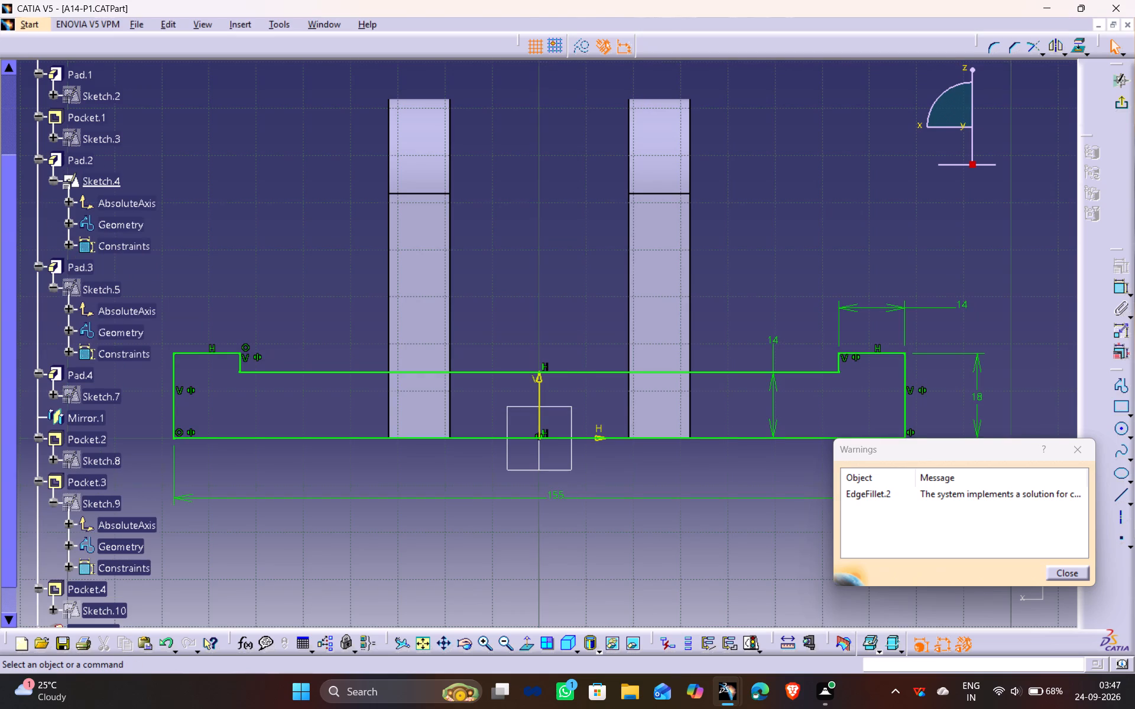
left_click(102, 279)
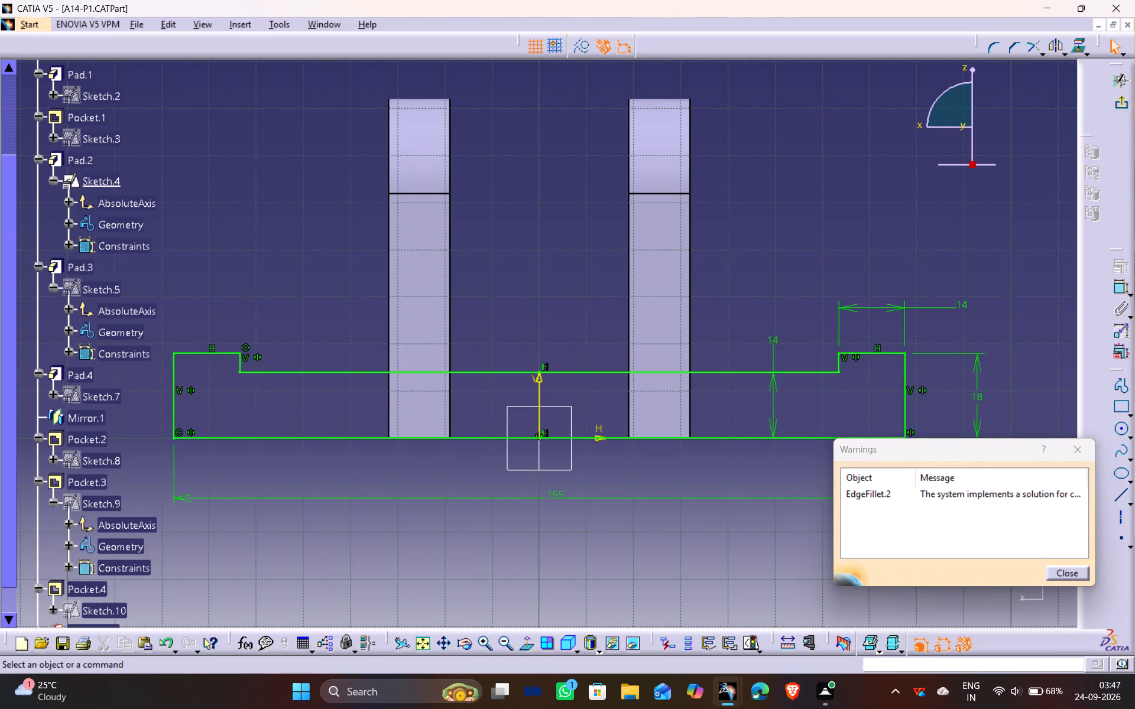
double_click(105, 288)
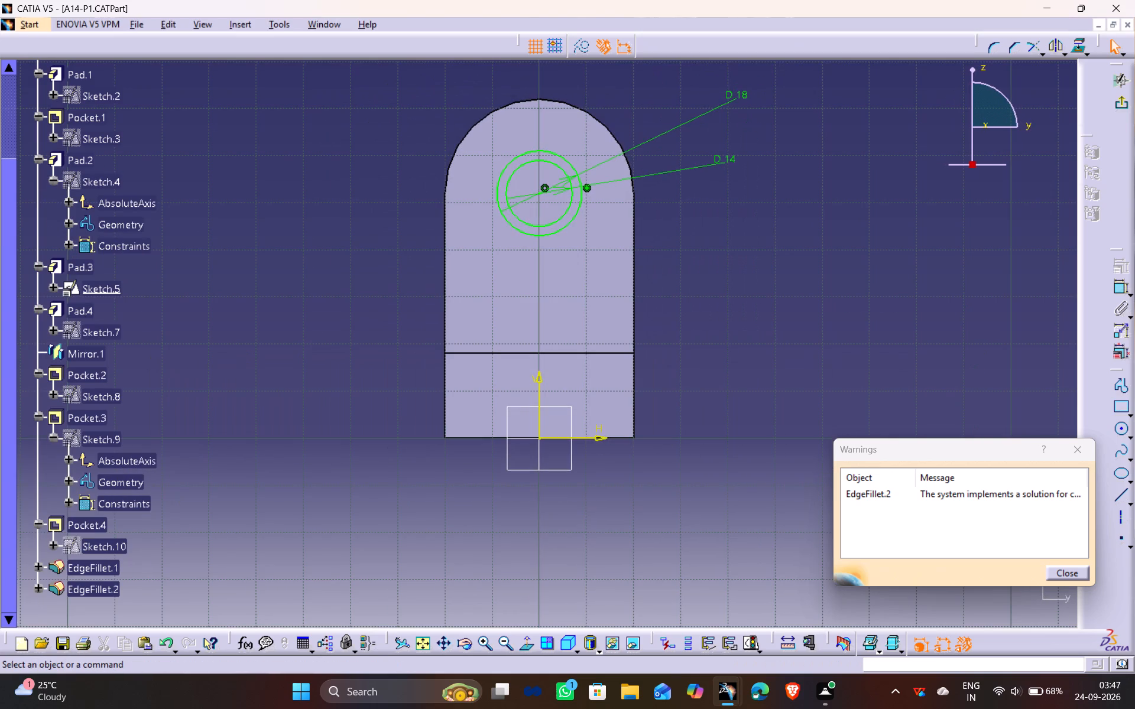
double_click(735, 91)
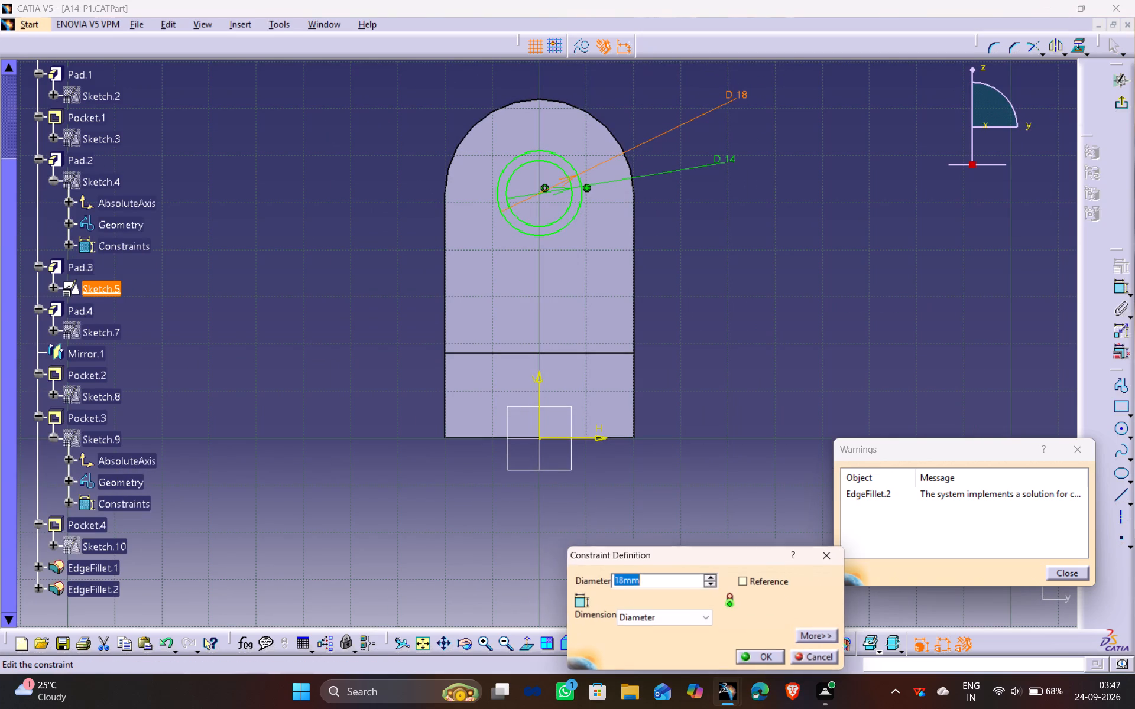
type("20")
key("Return")
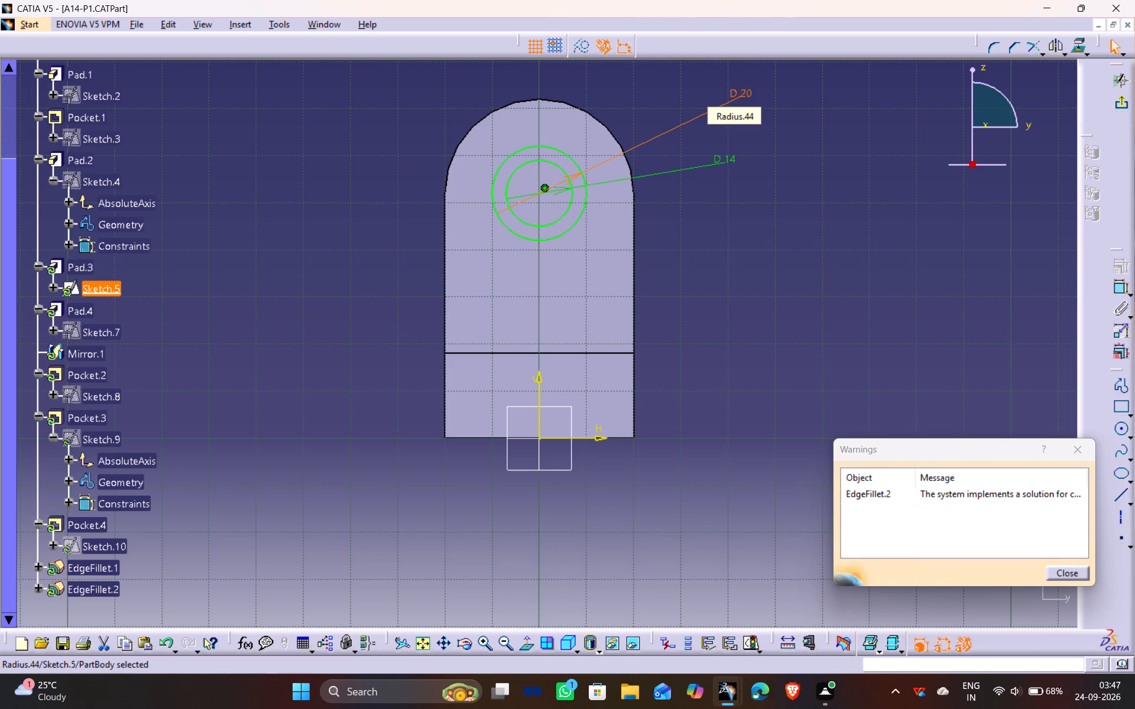
left_click(1070, 444)
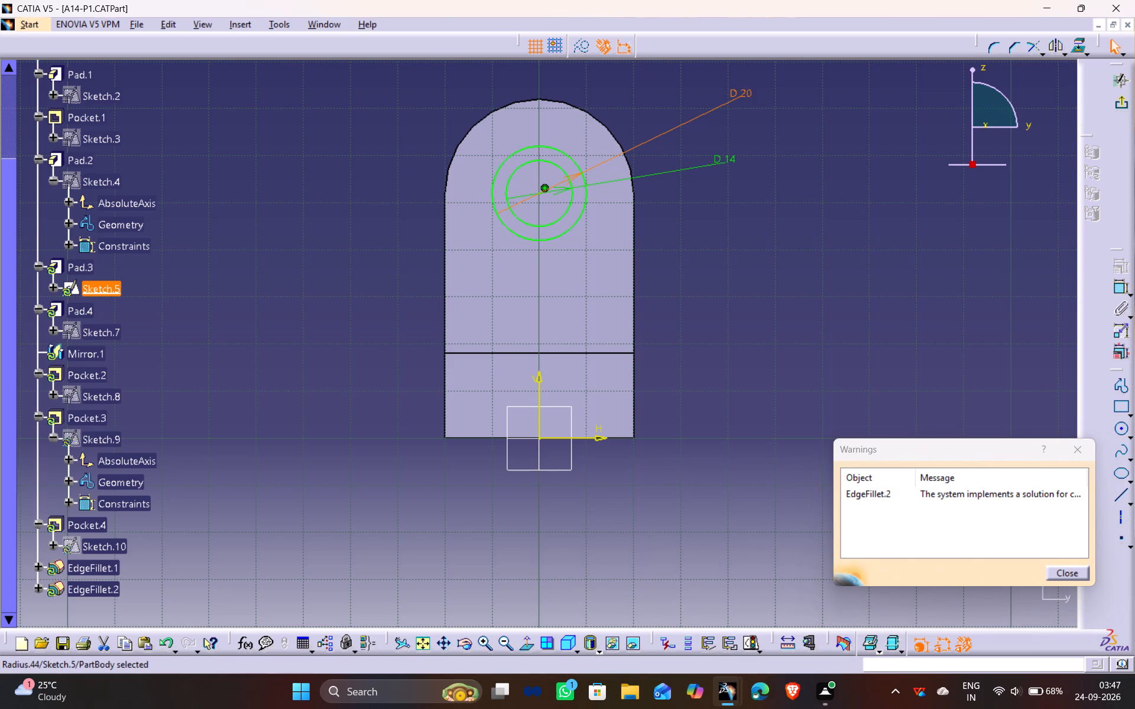
left_click(1085, 446)
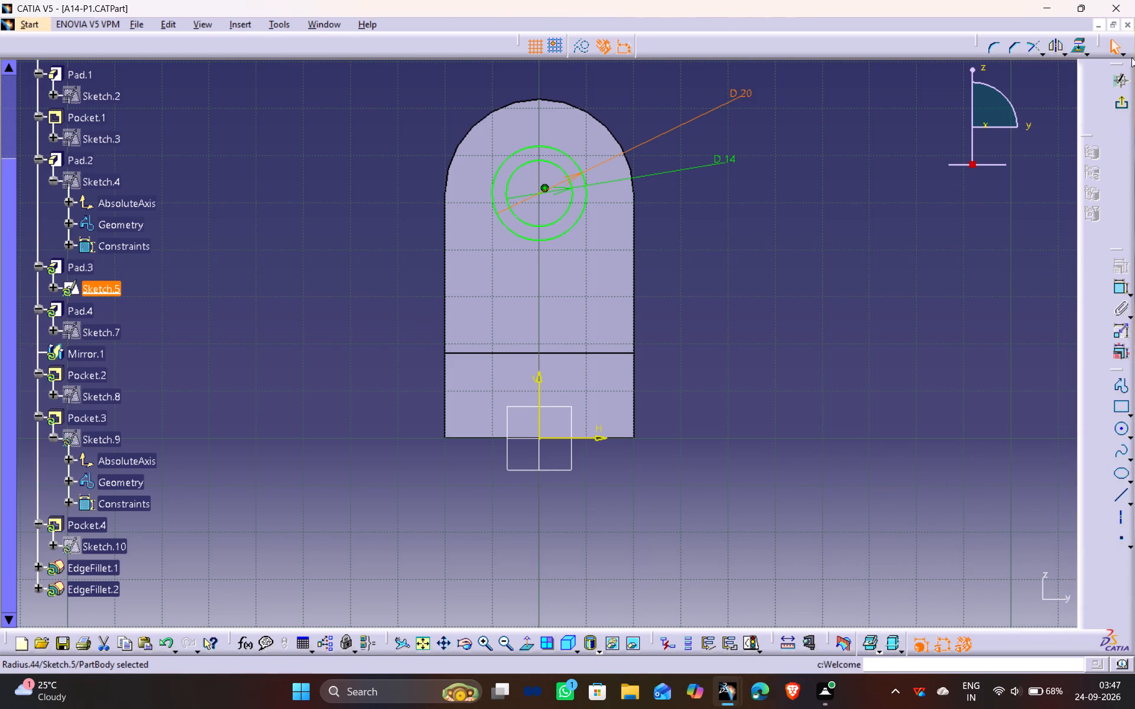
left_click(1123, 114)
left_click(1124, 95)
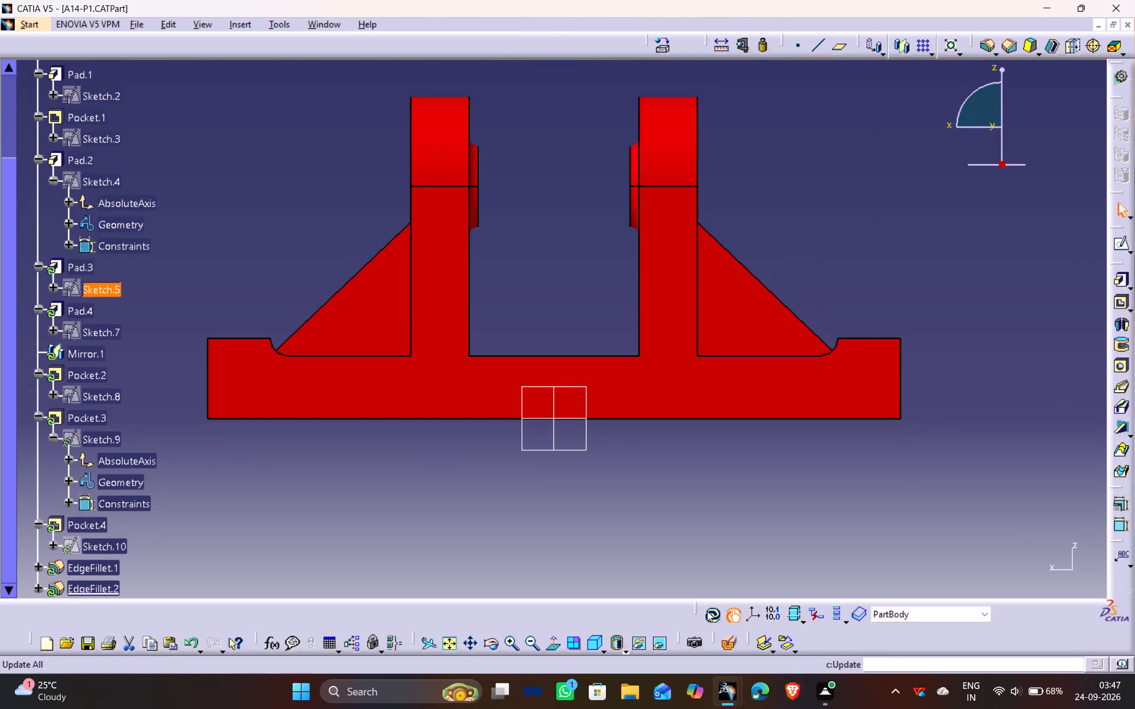
Update the A14-P1 part and close the fillet warning.
left_click(709, 612)
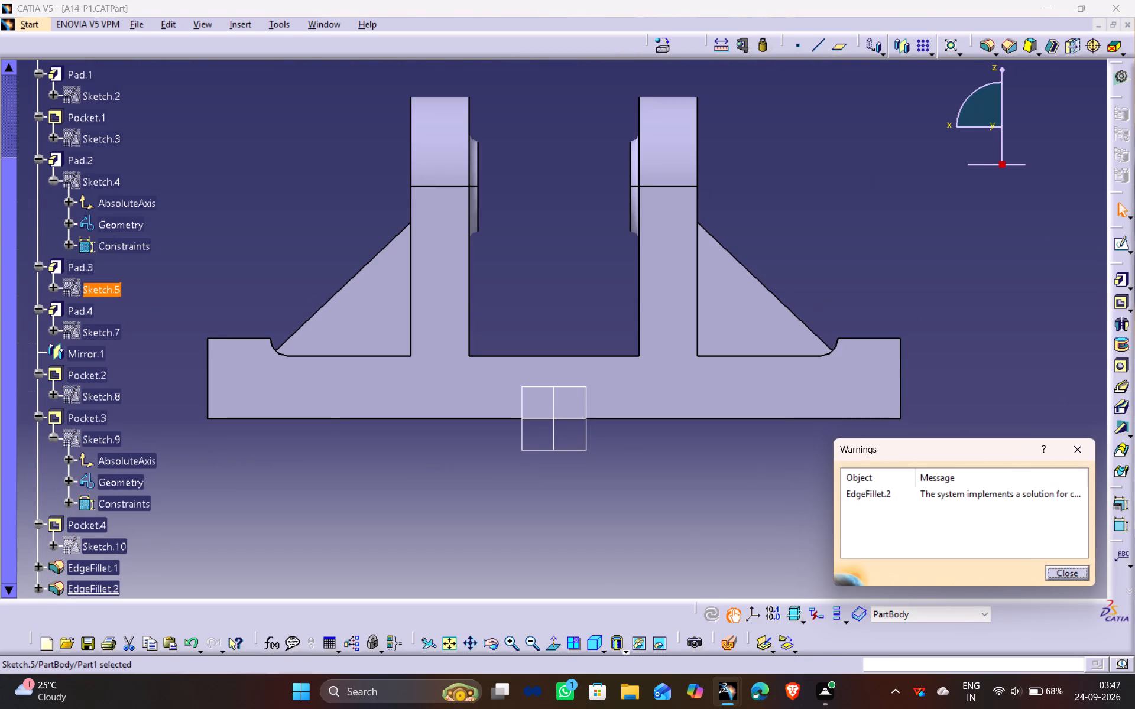
middle_click_drag(596, 269, 412, 381)
left_click_drag(596, 268, 412, 381)
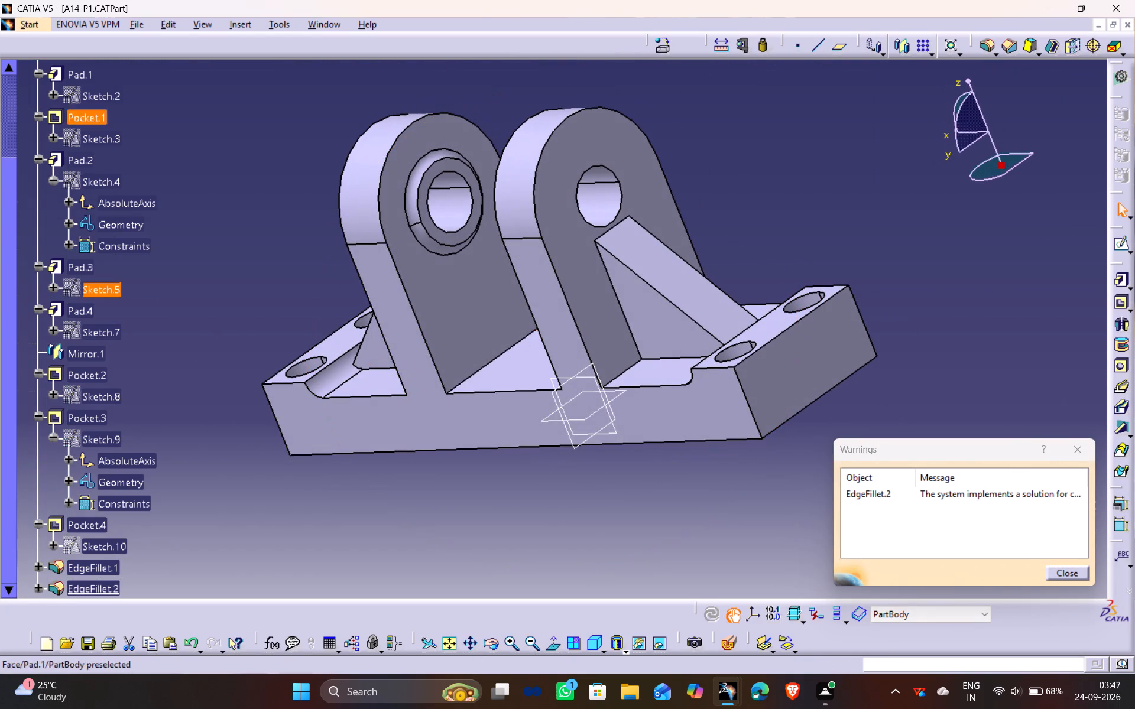
left_click(1070, 444)
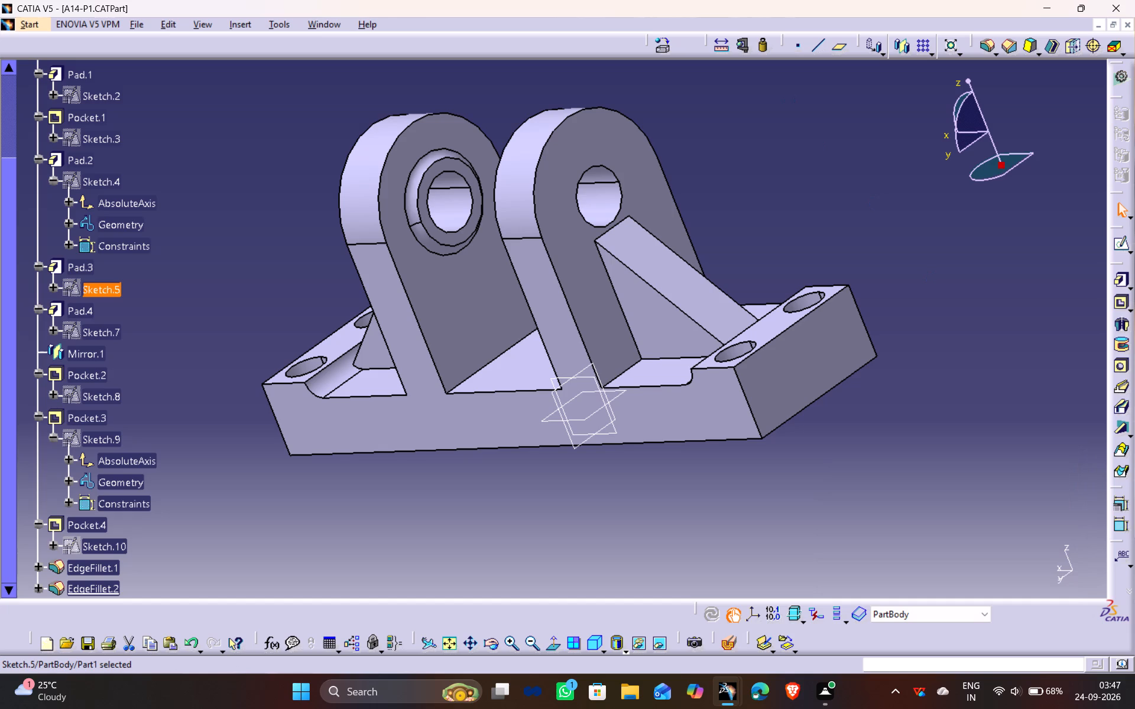
Save the A14-P1 bracket part and close its document.
left_click(703, 155)
middle_click_drag(703, 155, 797, 191)
left_click_drag(703, 154, 797, 191)
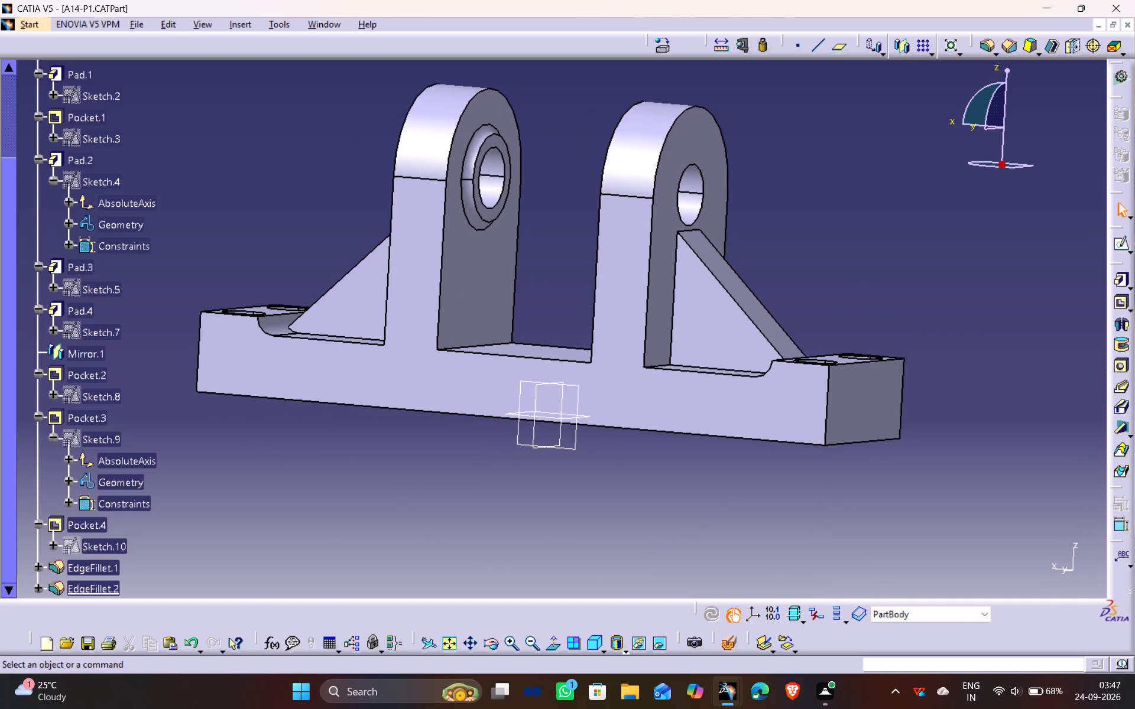
middle_click_drag(281, 153, 368, 316)
left_click_drag(281, 152, 368, 314)
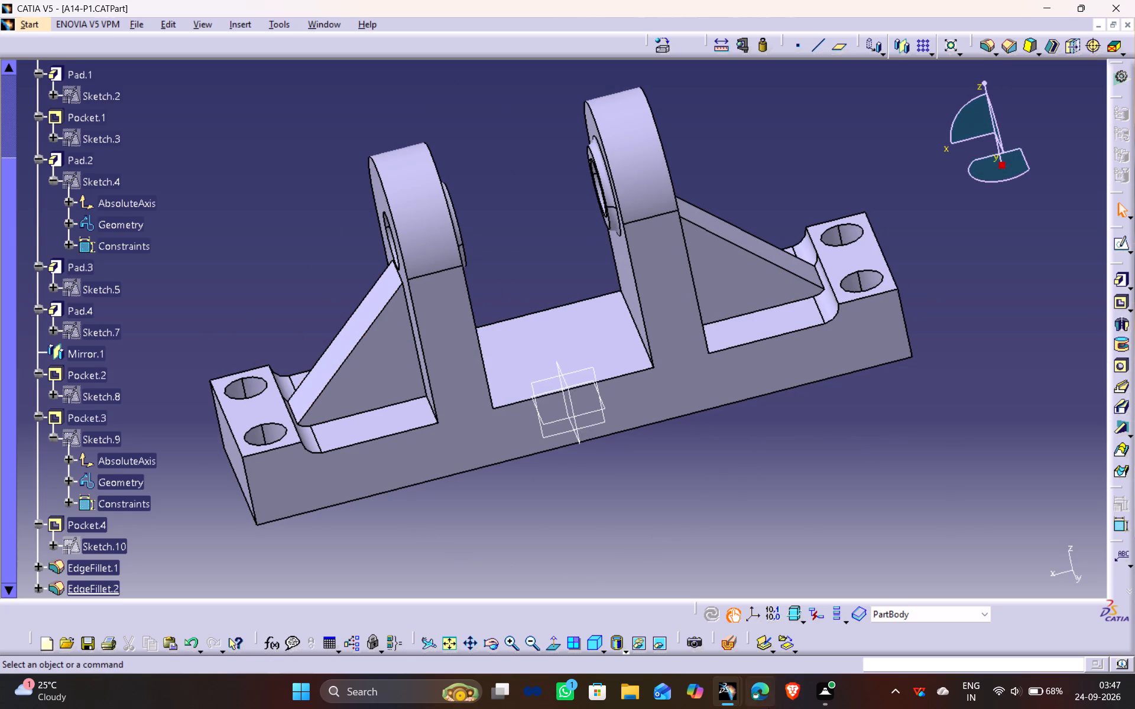
key("ctrl+s")
left_click(703, 615)
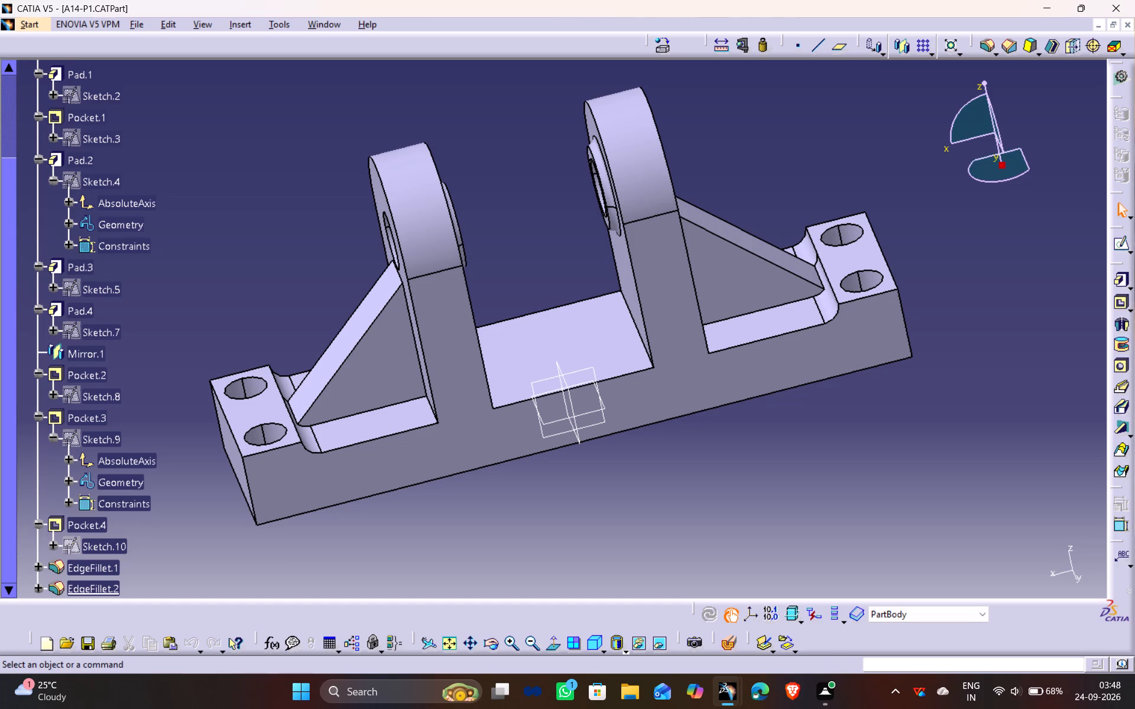
left_click(1128, 24)
Update the A14-Cable Support assembly with the revised bracket.
middle_click_drag(345, 128, 402, 214)
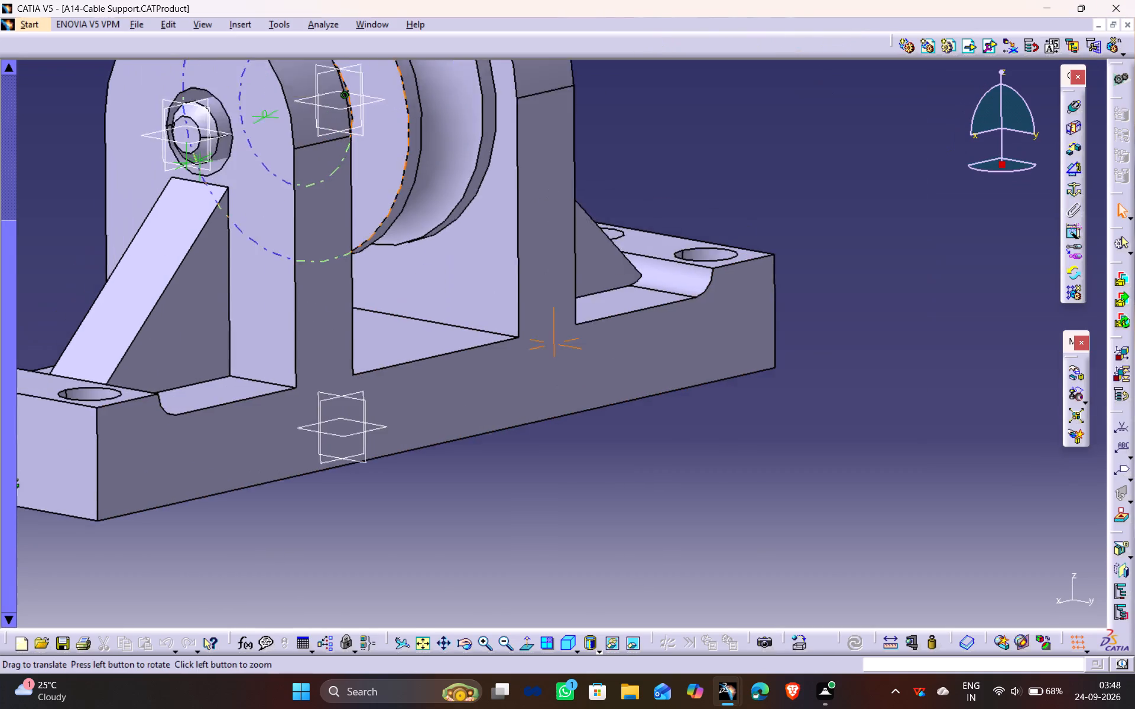
middle_click_drag(402, 214, 477, 316)
left_click(854, 642)
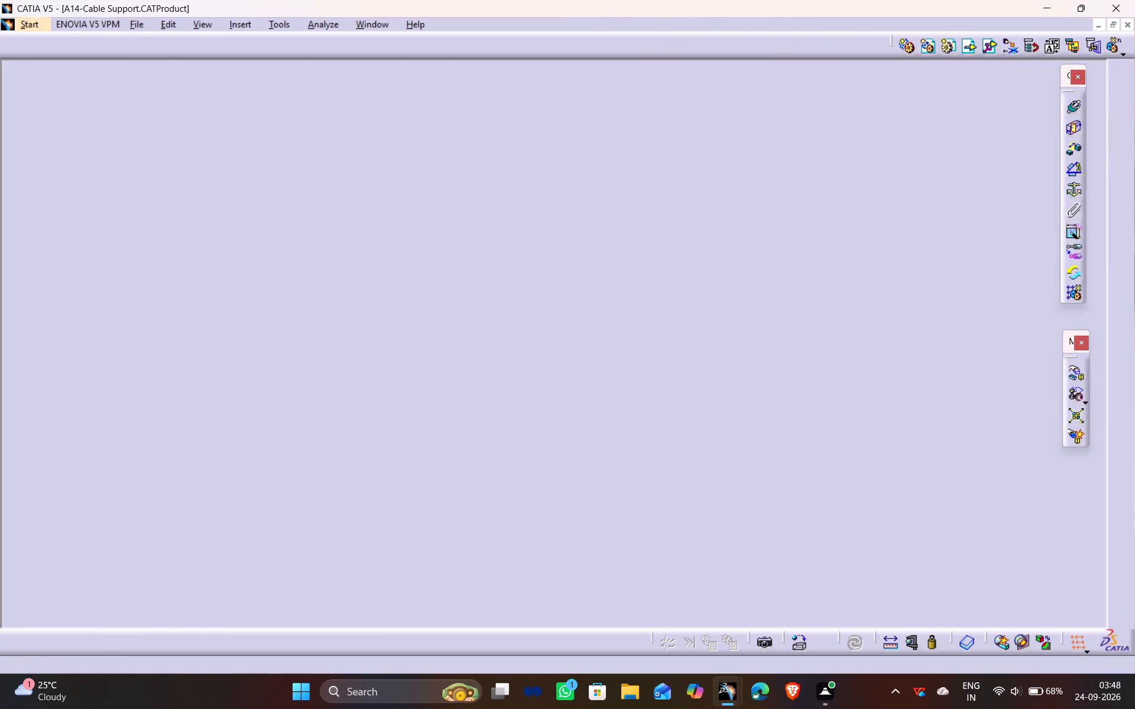
Examine how the pulley and pin sit between the bracket's lugs in the assembly from several angles.
scroll(797, 180, "down", 1)
middle_click_drag(793, 178, 877, 242)
left_click_drag(793, 178, 874, 240)
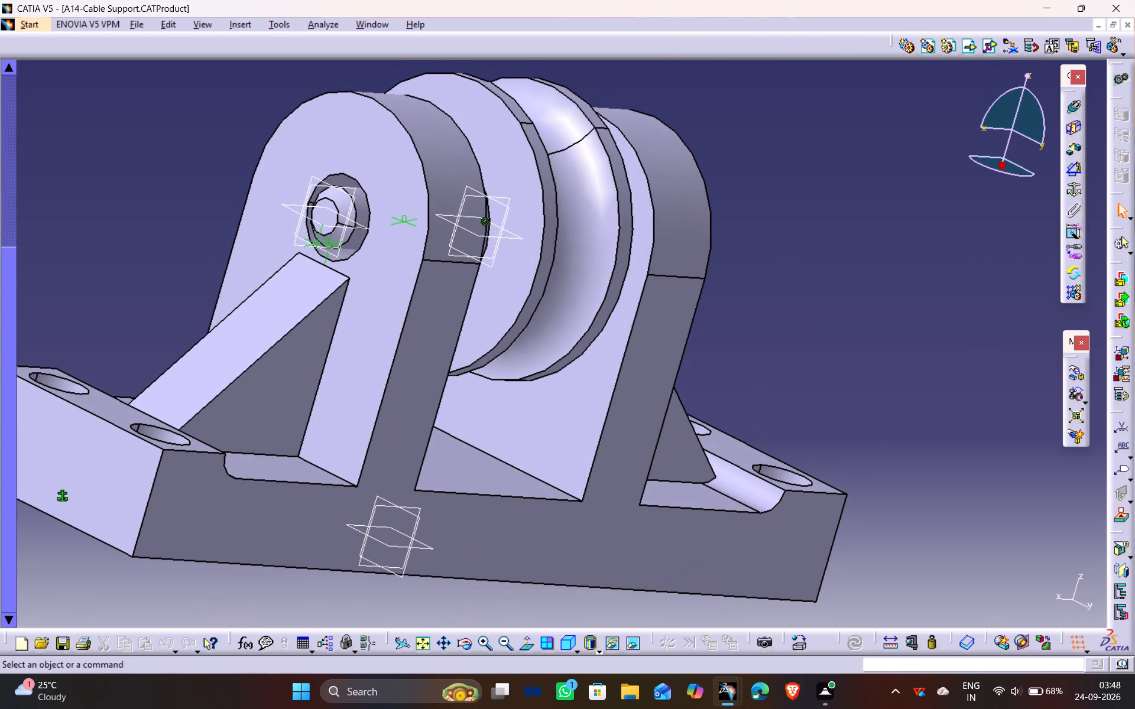
left_click(873, 248)
middle_click_drag(630, 115, 635, 203, "ctrl")
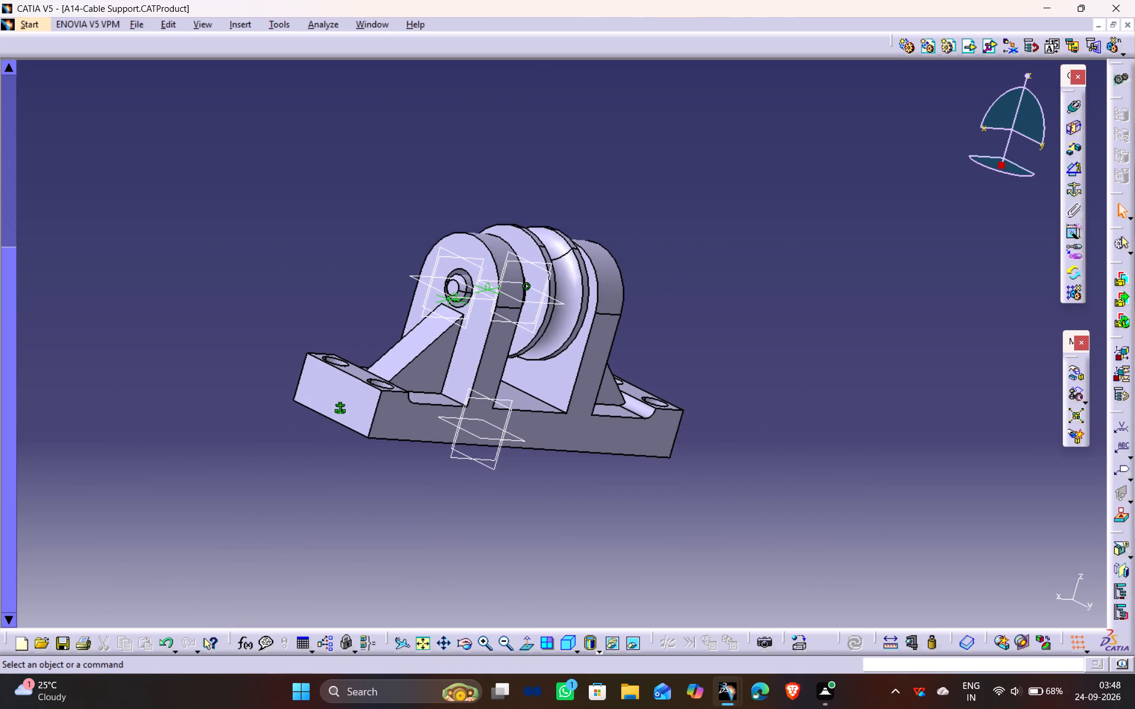
left_click_drag(821, 406, 808, 387)
scroll(290, 247, "down", 1)
middle_click_drag(290, 246, 397, 355)
scroll(290, 246, "up", 2)
left_click_drag(290, 245, 396, 353)
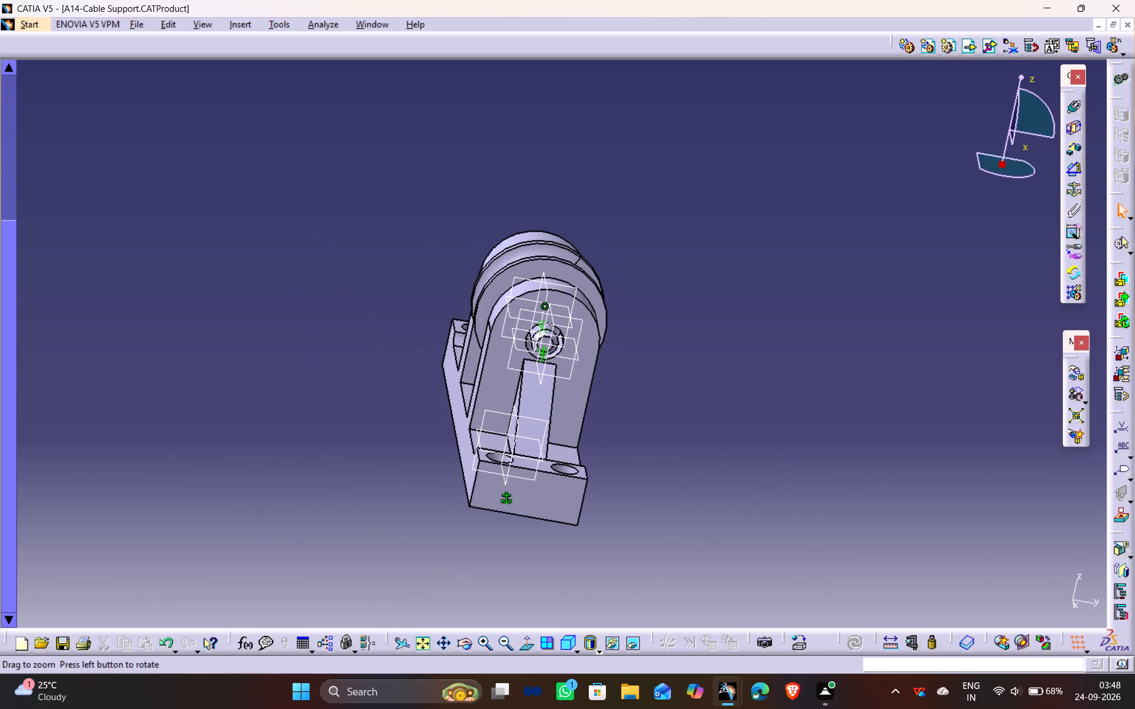
middle_click_drag(812, 392, 594, 399)
scroll(812, 392, "down", 1)
left_click_drag(812, 392, 595, 399)
scroll(176, 269, "up", 5)
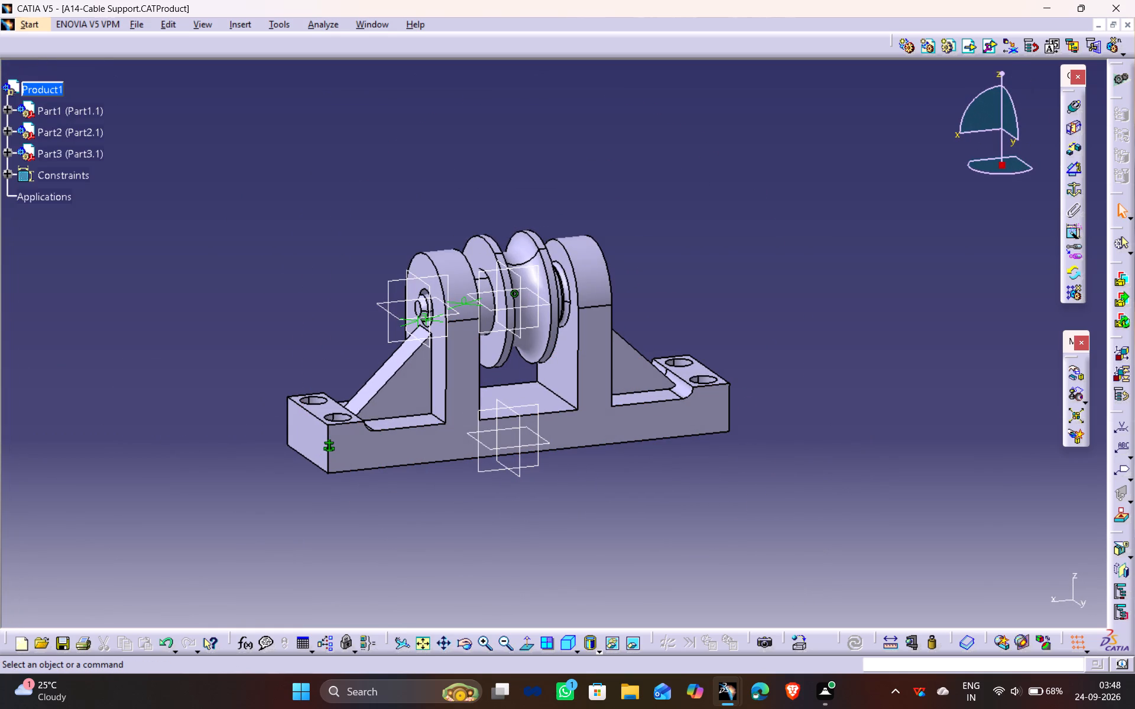
scroll(160, 249, "down", 1)
scroll(160, 249, "up", 1)
left_click(323, 204)
middle_click_drag(323, 213, 346, 245)
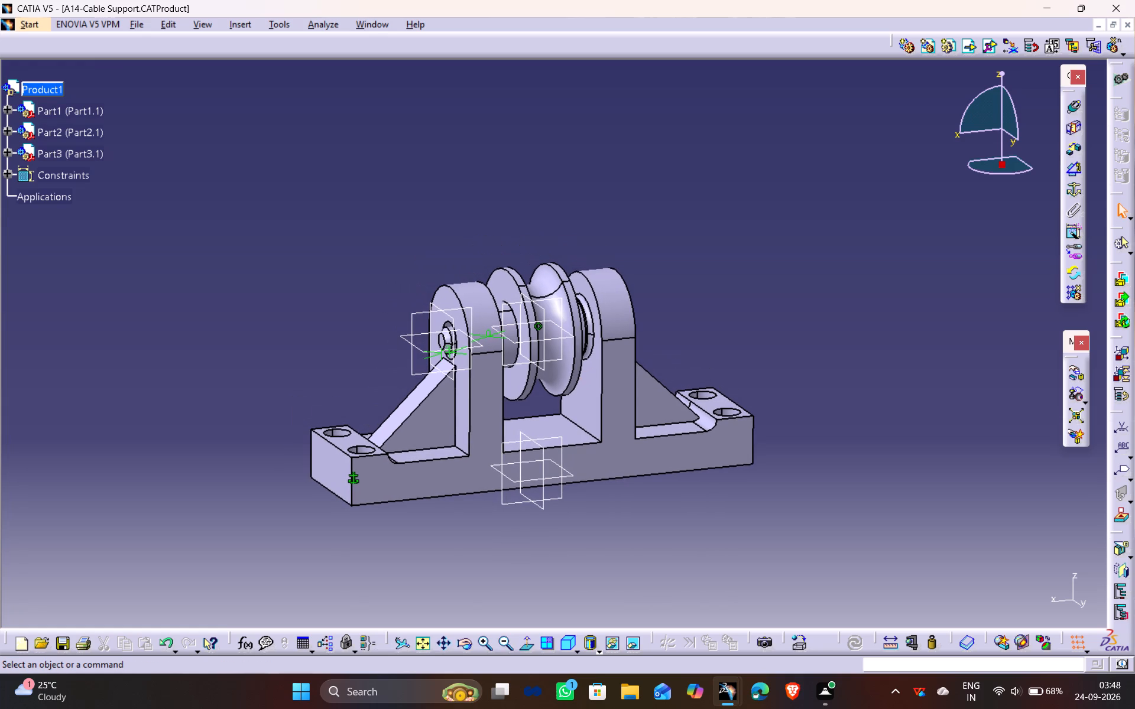
middle_click_drag(724, 298, 604, 331)
left_click_drag(731, 300, 604, 331)
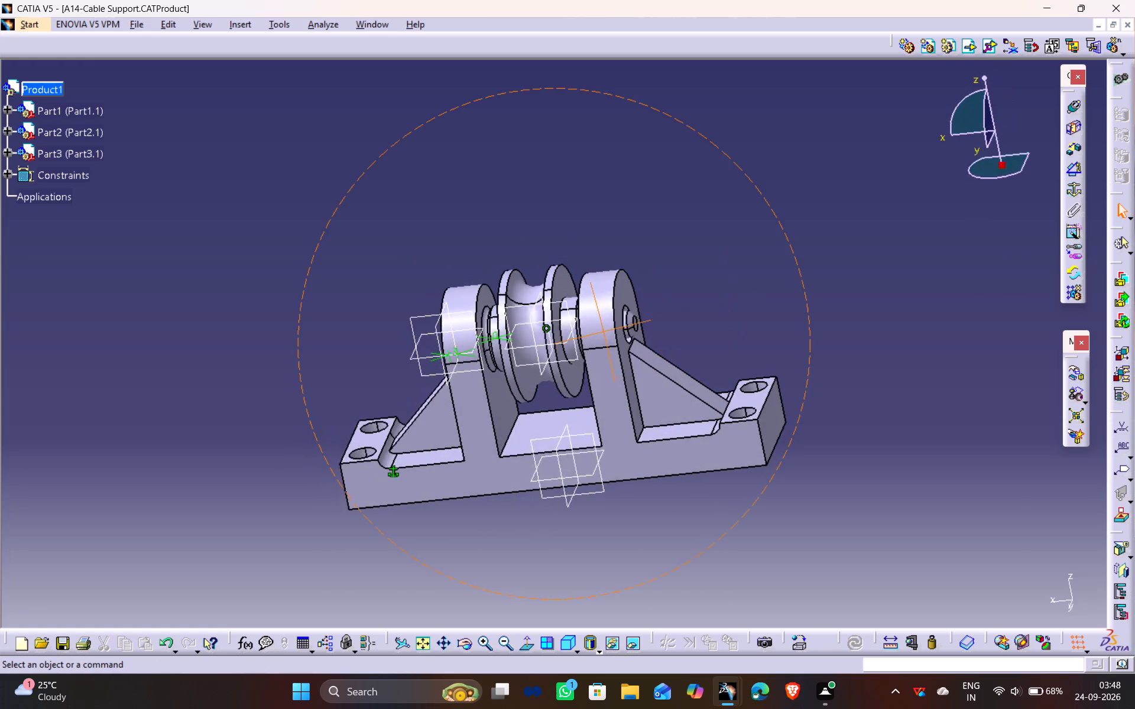
left_click_drag(604, 331, 669, 344)
middle_click_drag(604, 331, 674, 346)
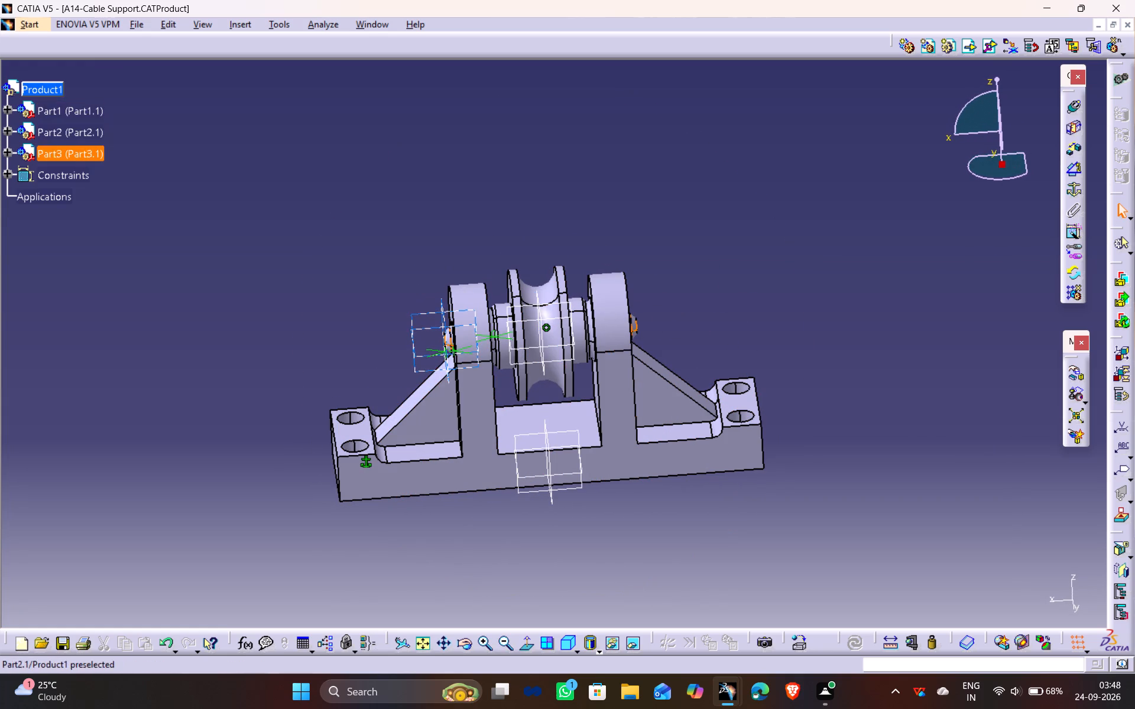
Delete Part1, Part2 and Part3 from Product1, choosing to edit the modified A14-P3 document.
left_click(63, 112, "ctrl")
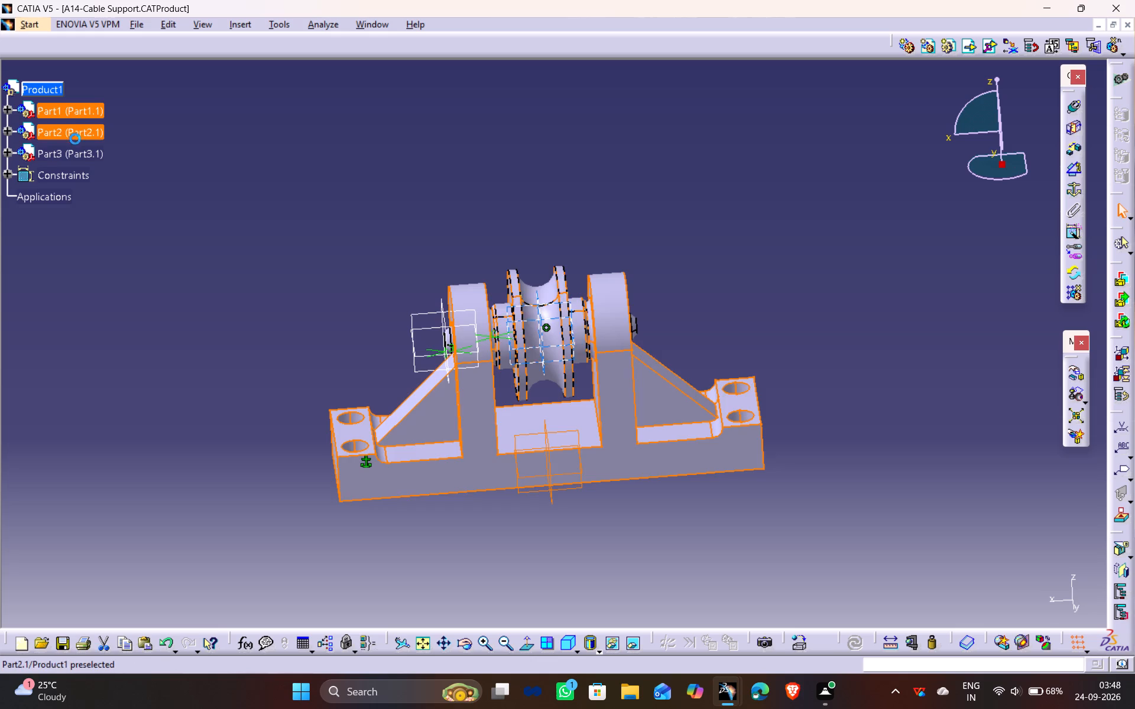
left_click(75, 139, "ctrl")
left_click(73, 158, "ctrl")
key("Delete")
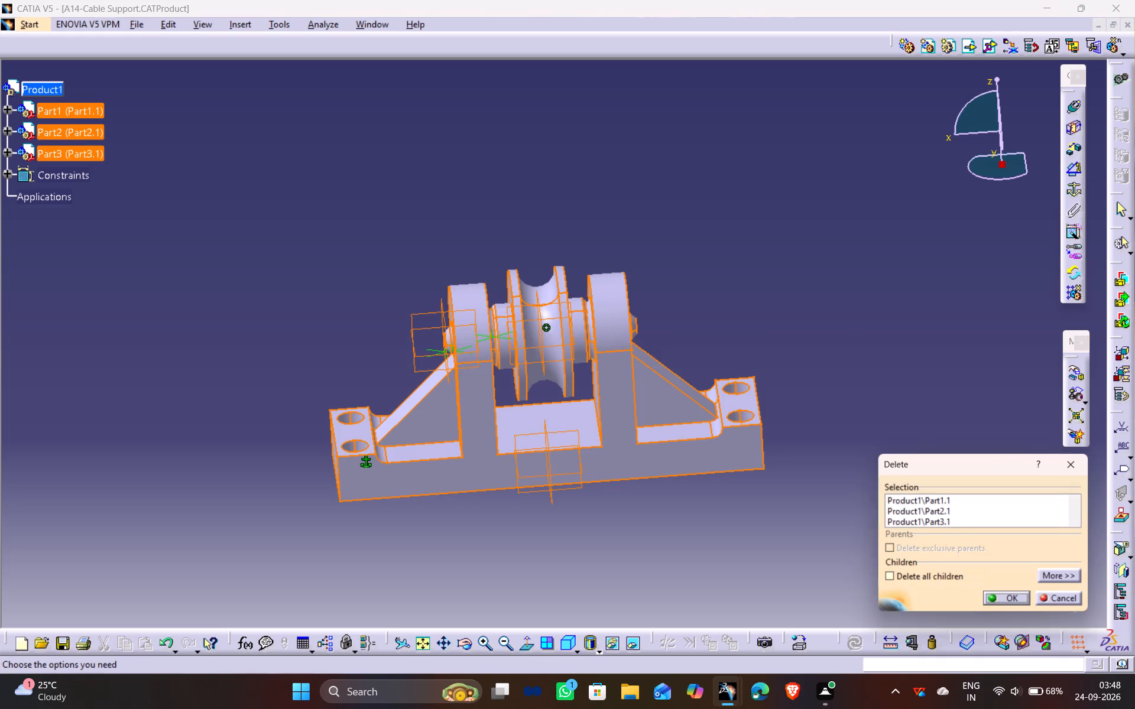
key("Return")
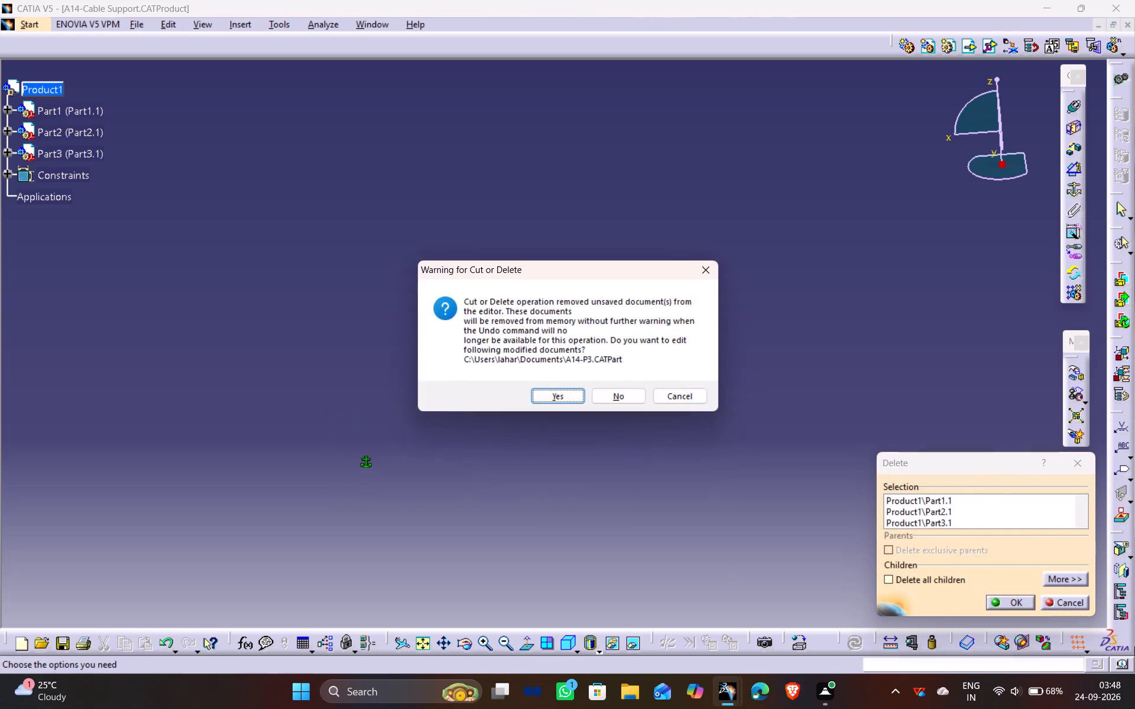
left_click(555, 392)
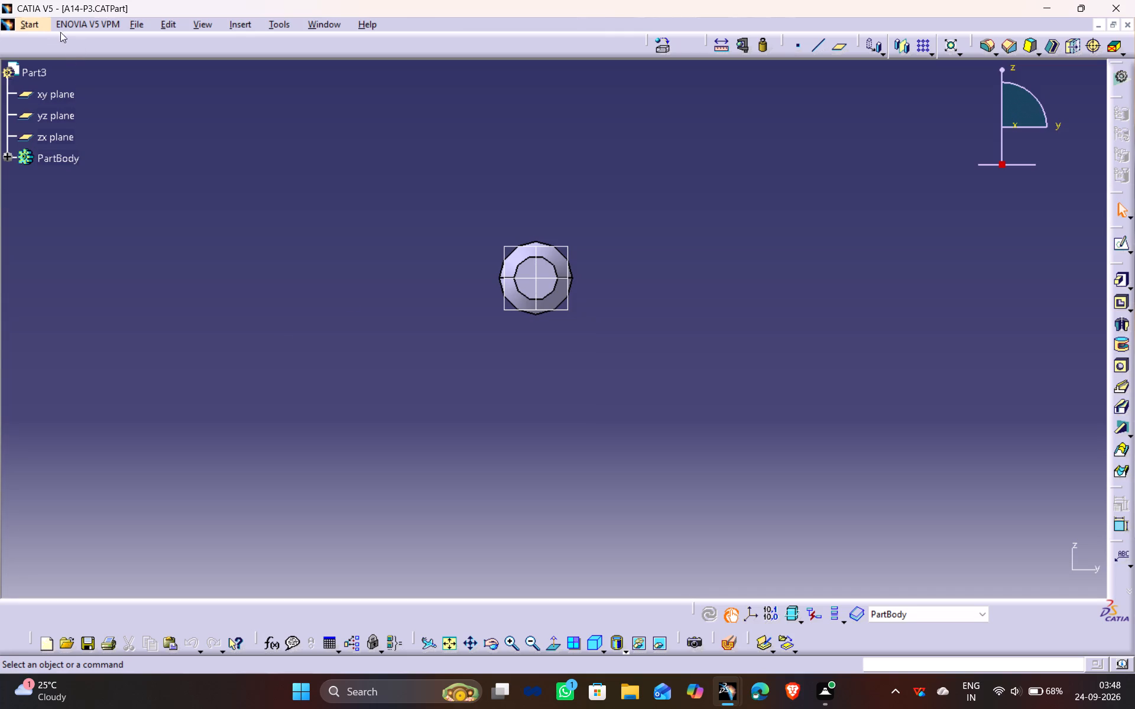
Create a new empty product in the Assembly Design workbench.
left_click(41, 21)
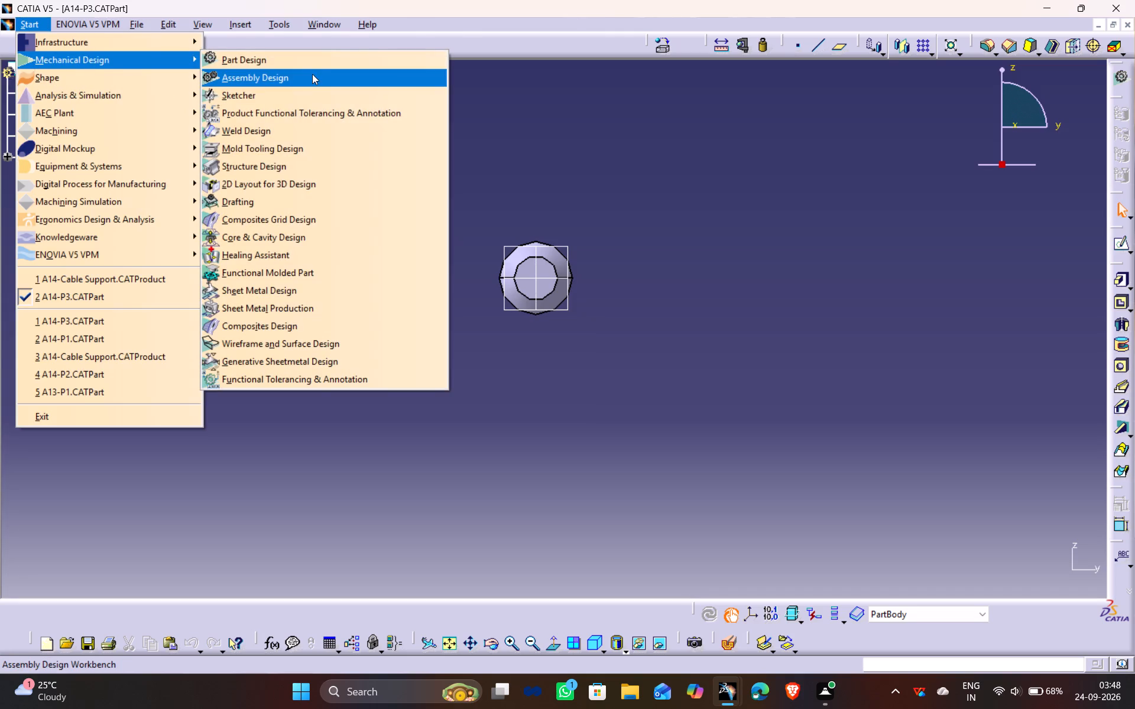
left_click(313, 73)
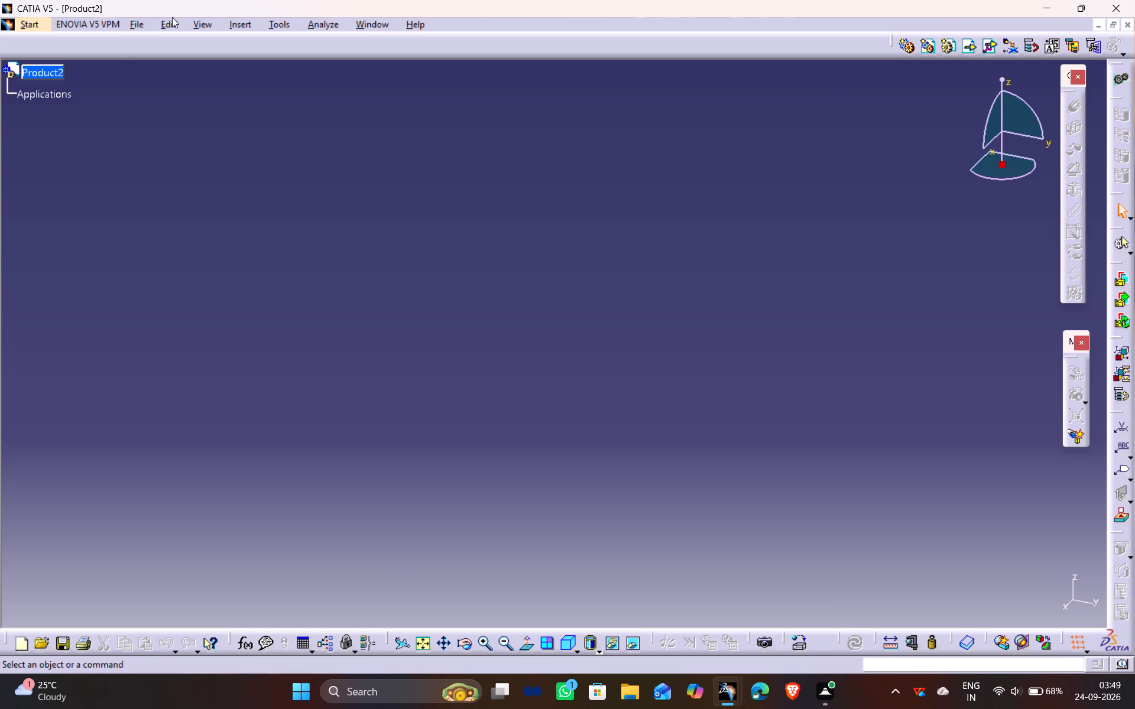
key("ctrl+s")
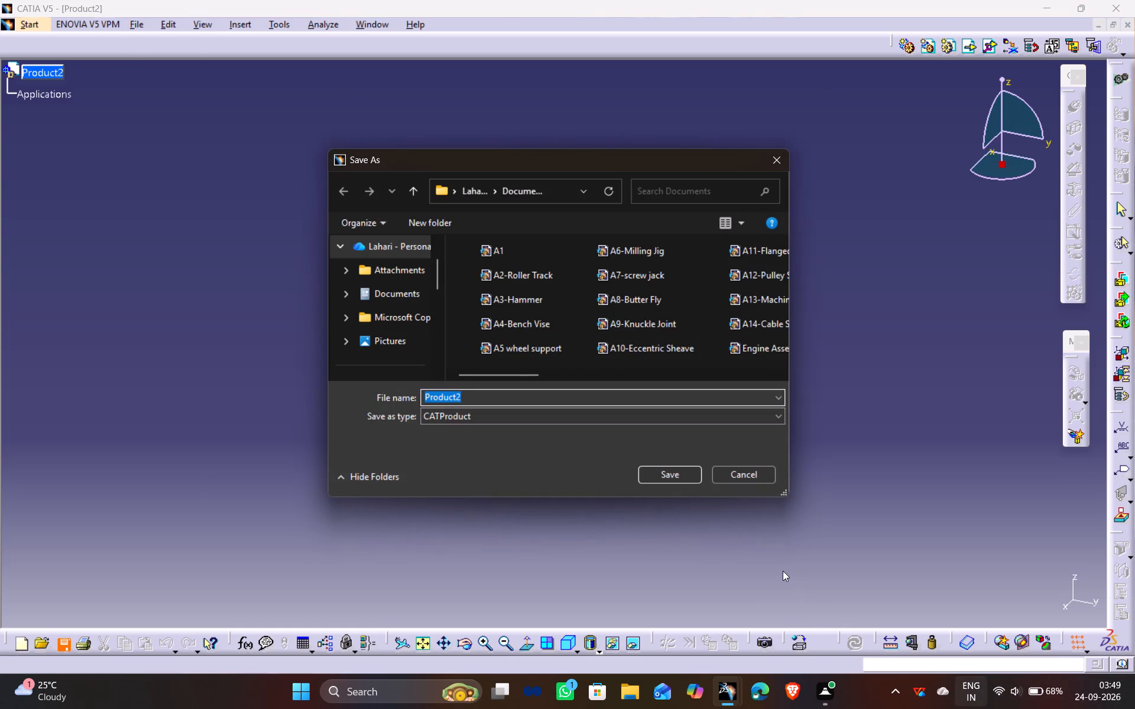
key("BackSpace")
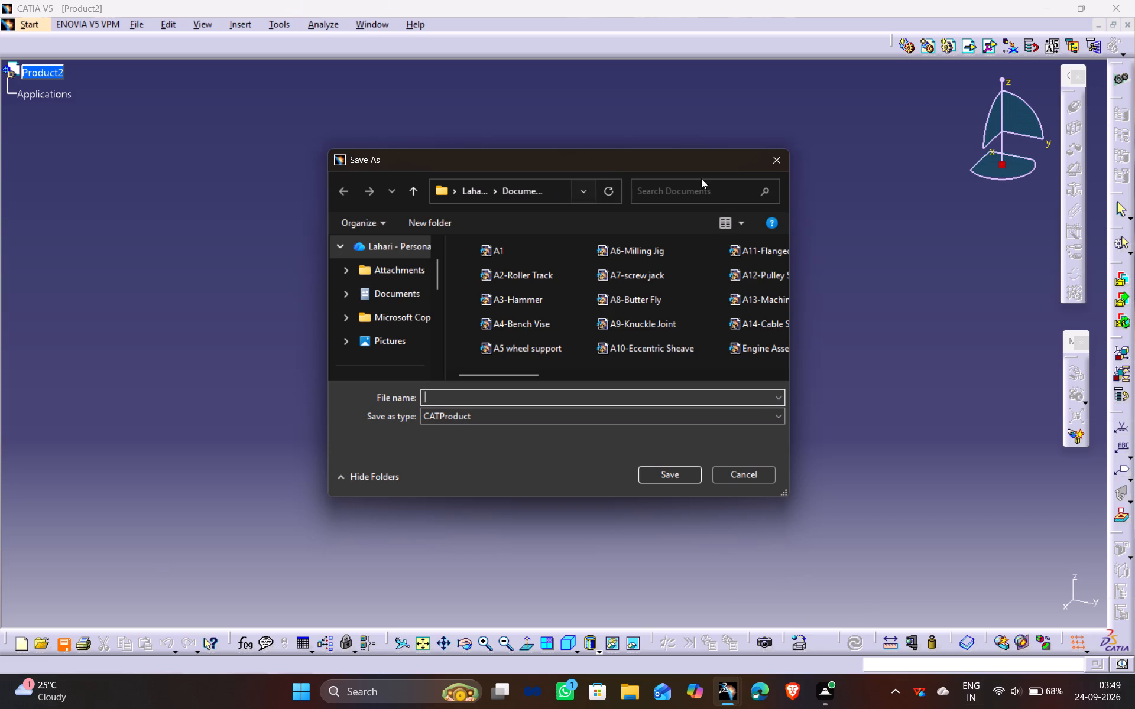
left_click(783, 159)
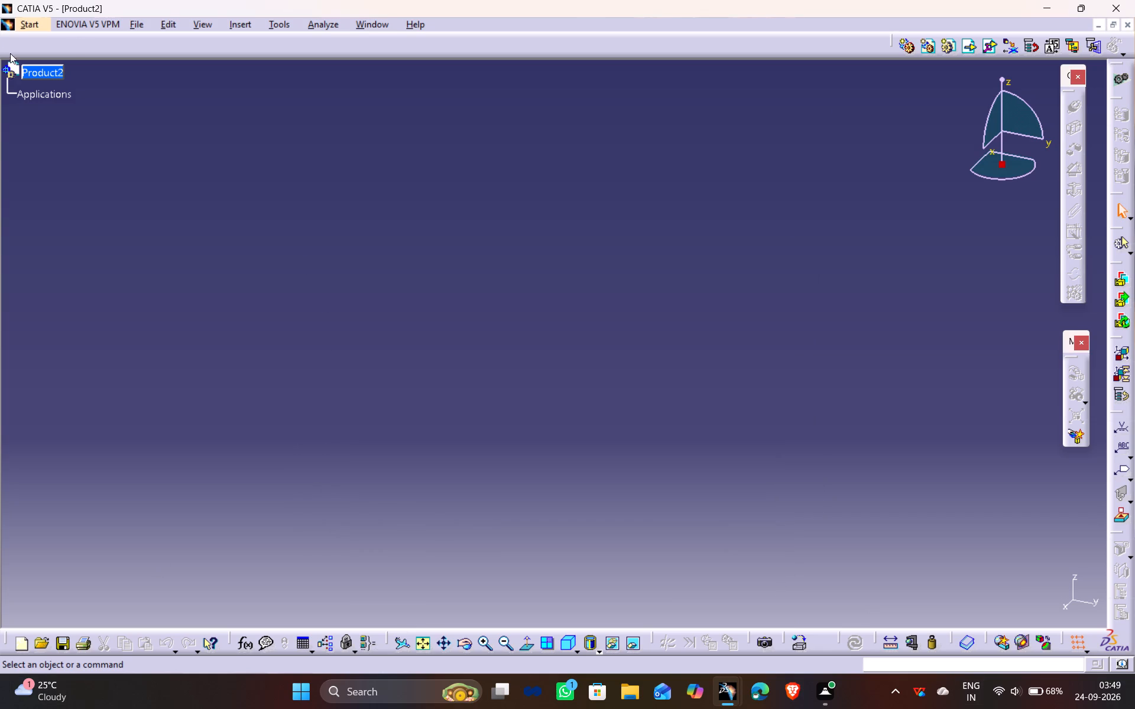
In File Explorer, delete the A14-Cable Support product file from the Documents folder and close the window.
left_click(629, 692)
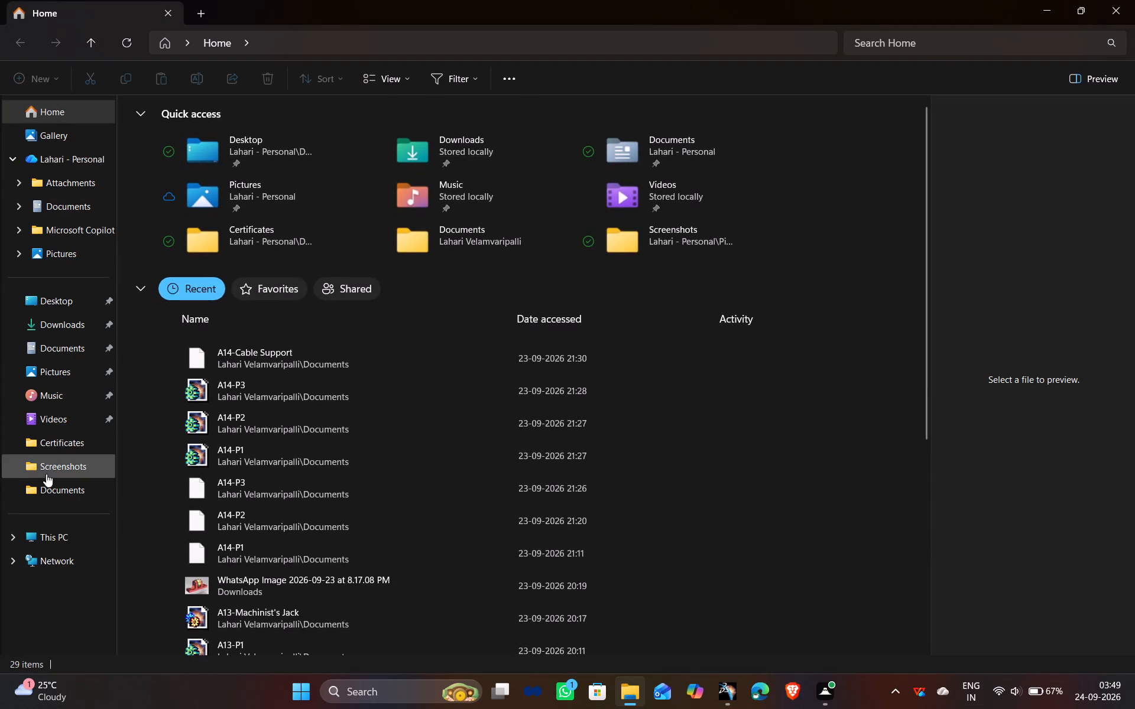
left_click(67, 484)
scroll(505, 367, "down", 7)
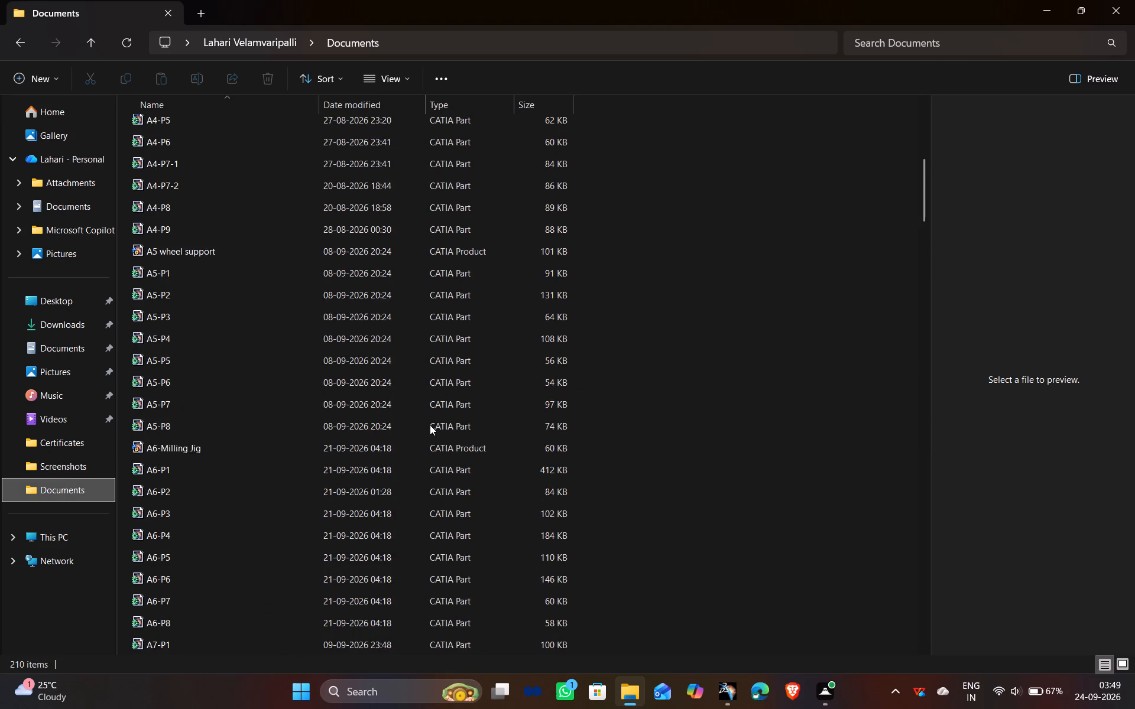
scroll(423, 432, "down", 17)
scroll(419, 437, "down", 9)
scroll(316, 340, "up", 1)
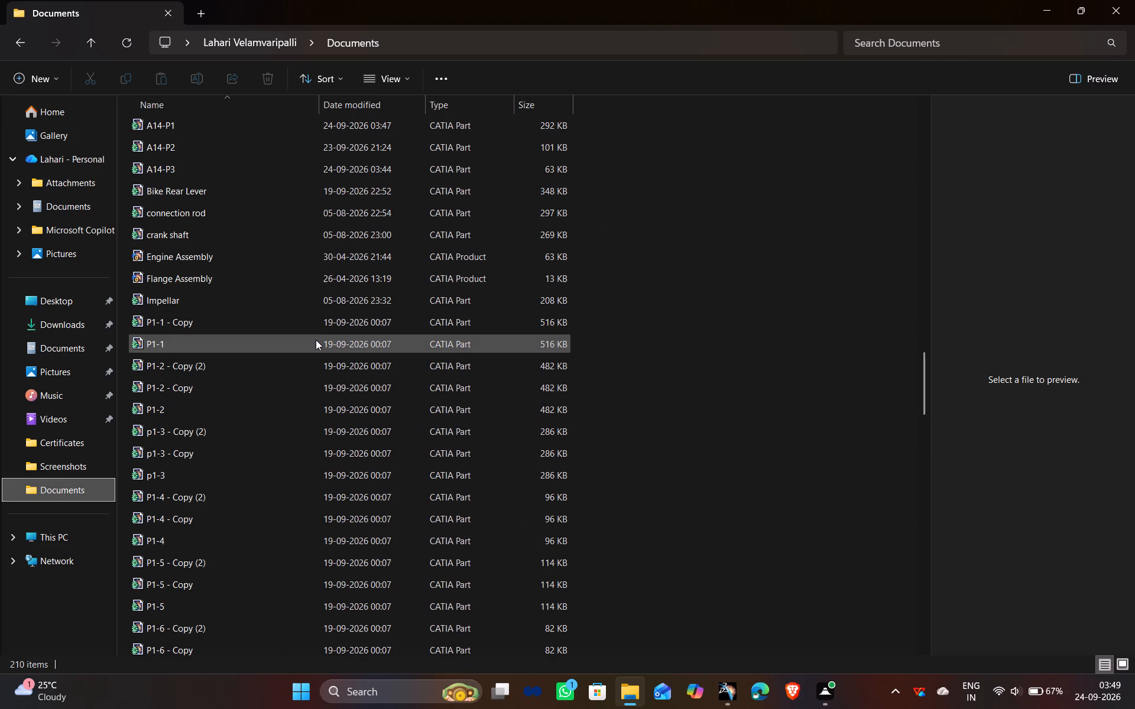
scroll(291, 255, "up", 1)
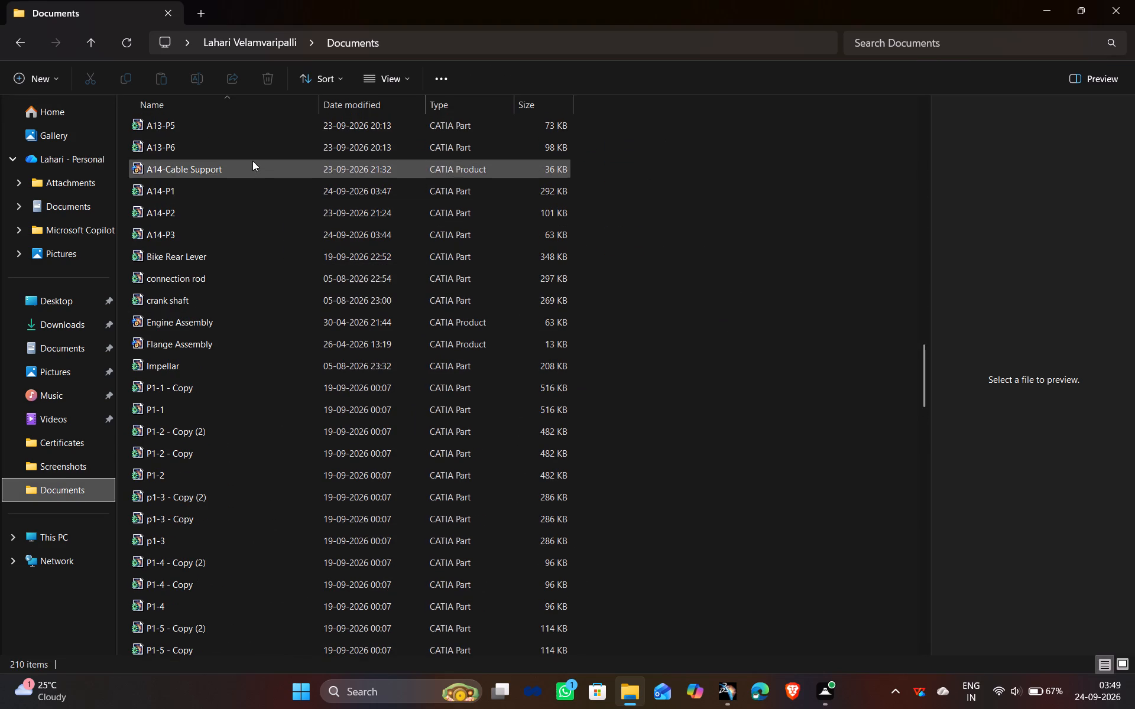
left_click(252, 158)
left_click(248, 164)
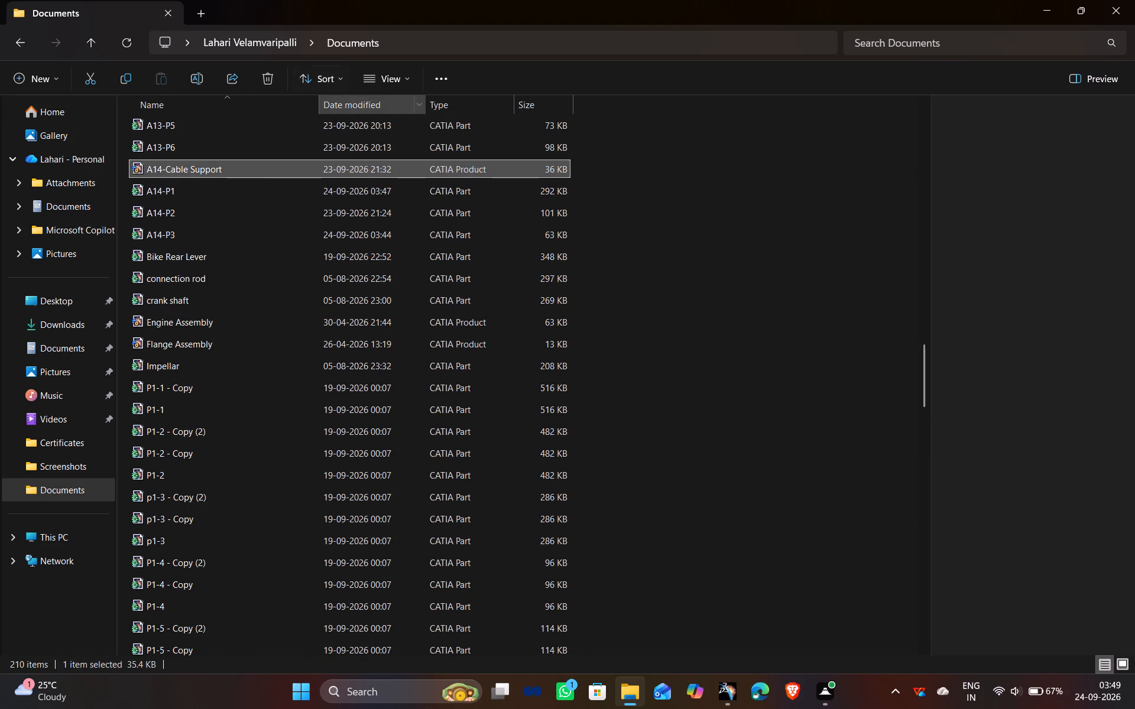
left_click(277, 76)
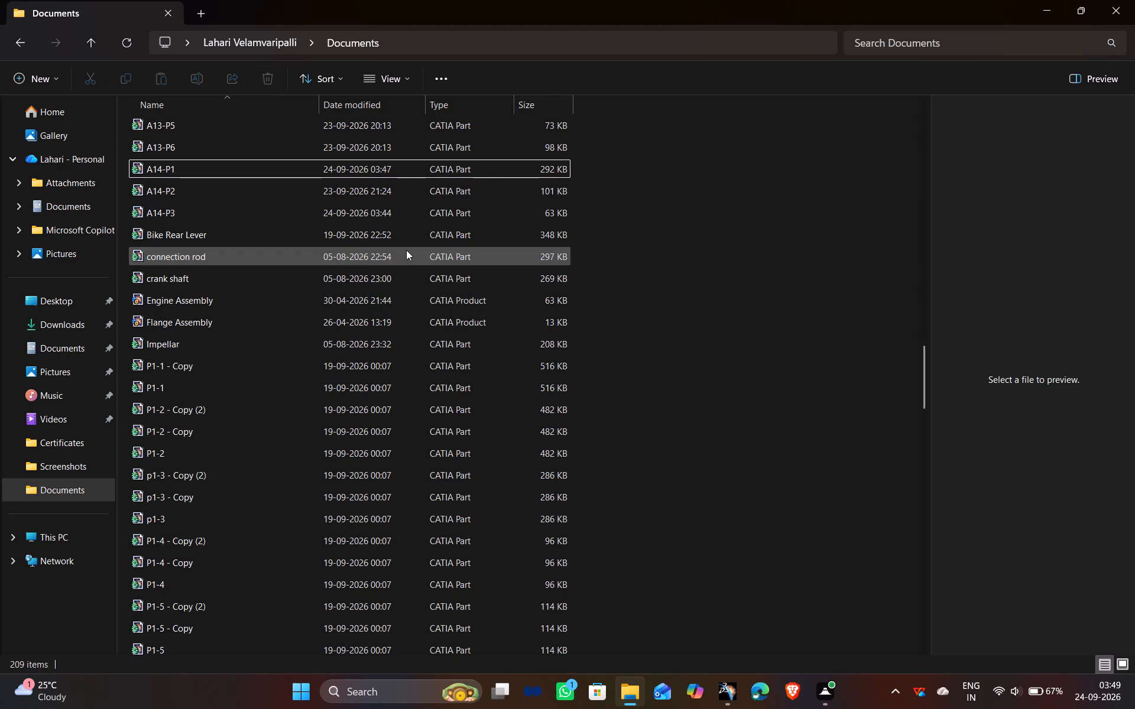
left_click(1123, 10)
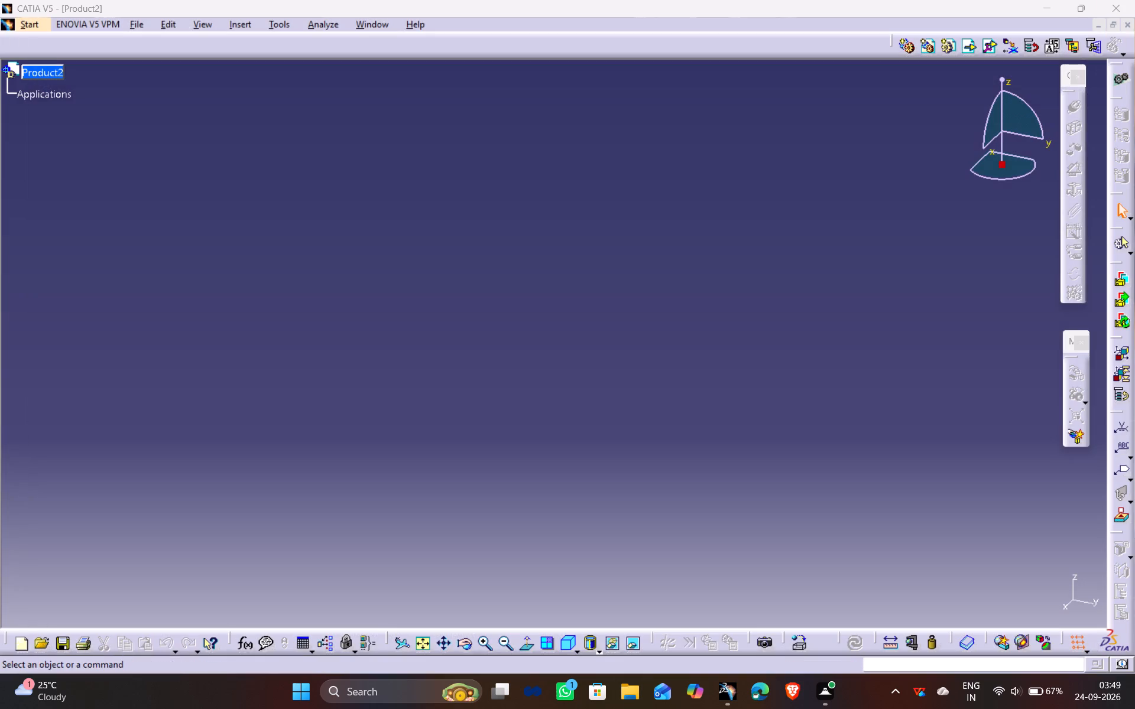
Insert the existing part file A14-P1 from the Documents folder into Product2.
left_click(142, 24)
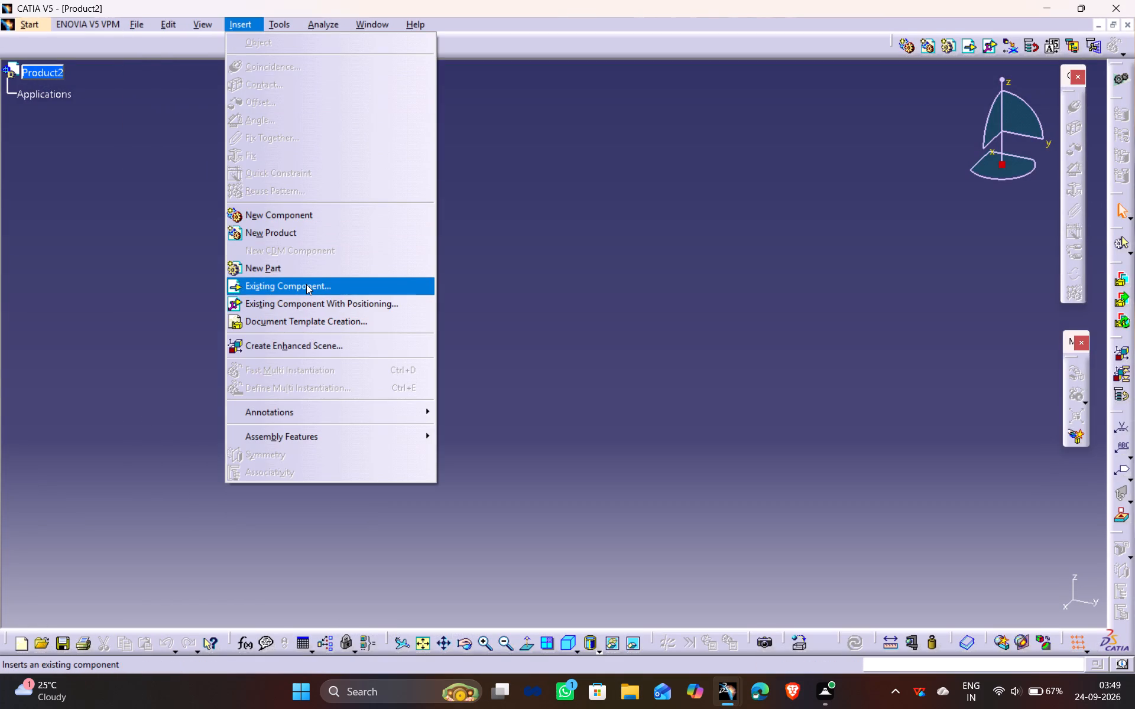
left_click(305, 280)
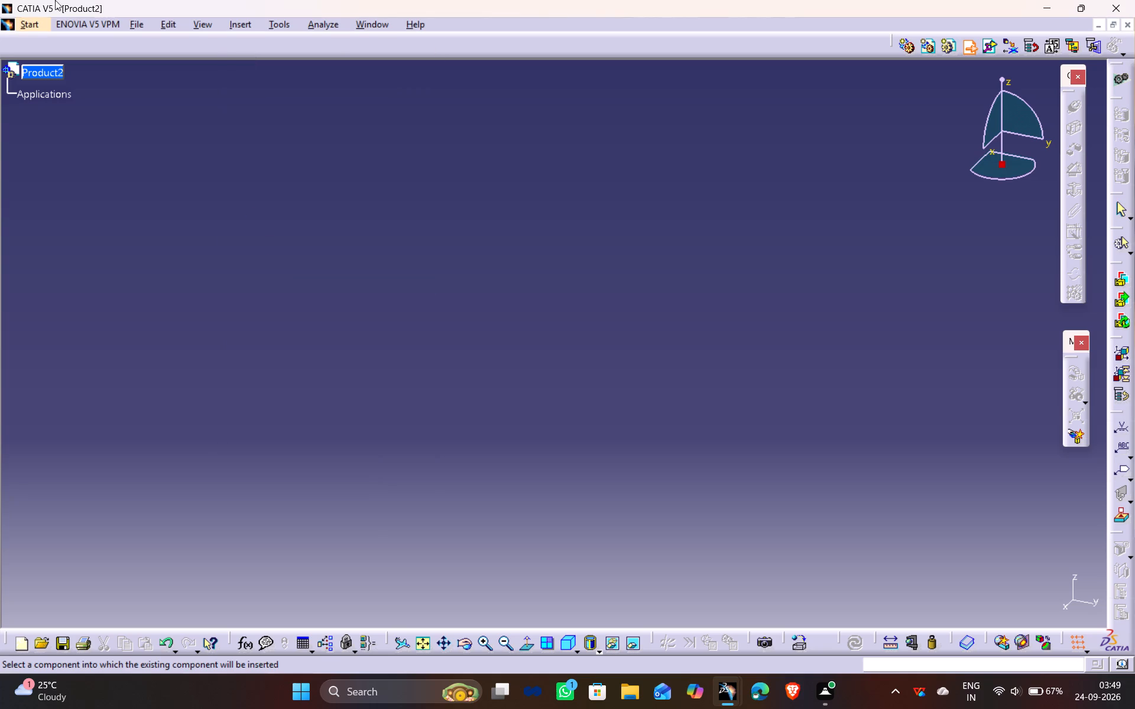
left_click(48, 71)
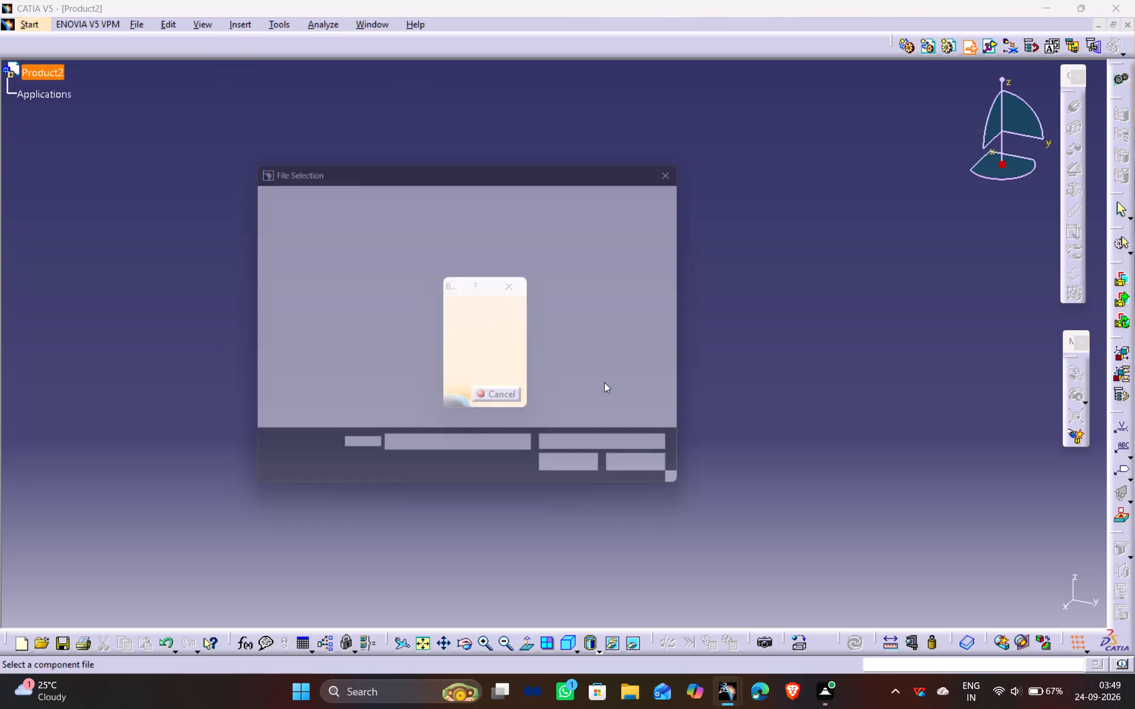
scroll(511, 322, "down", 9)
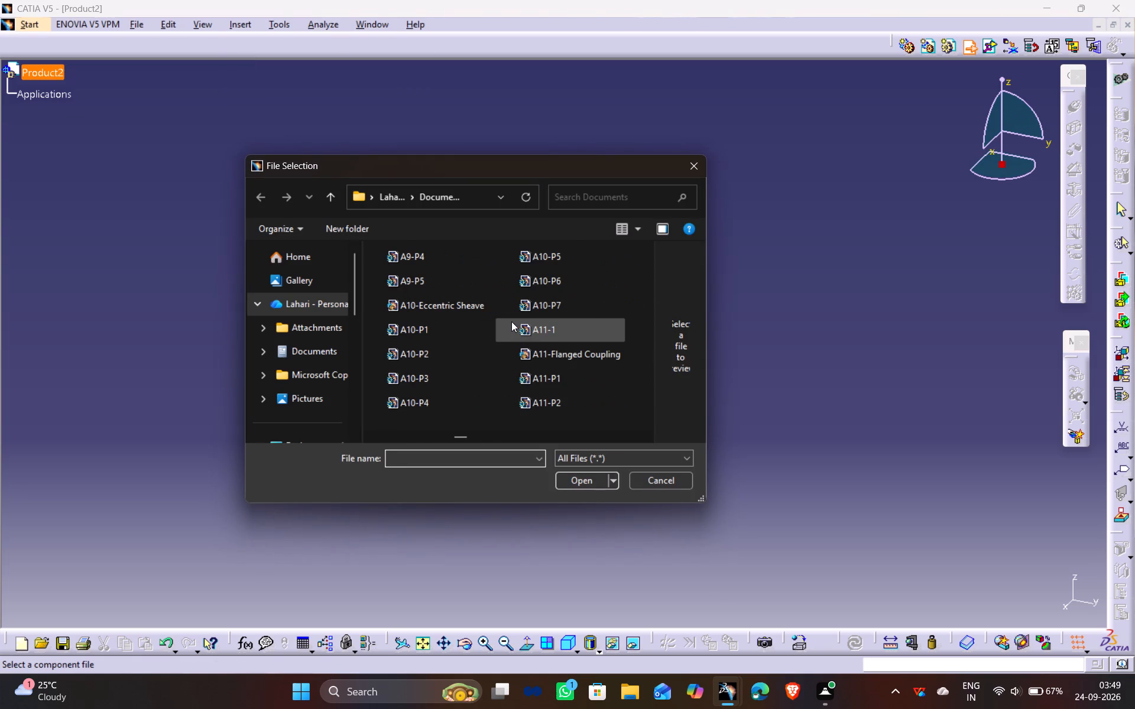
scroll(511, 321, "down", 6)
scroll(511, 321, "up", 2)
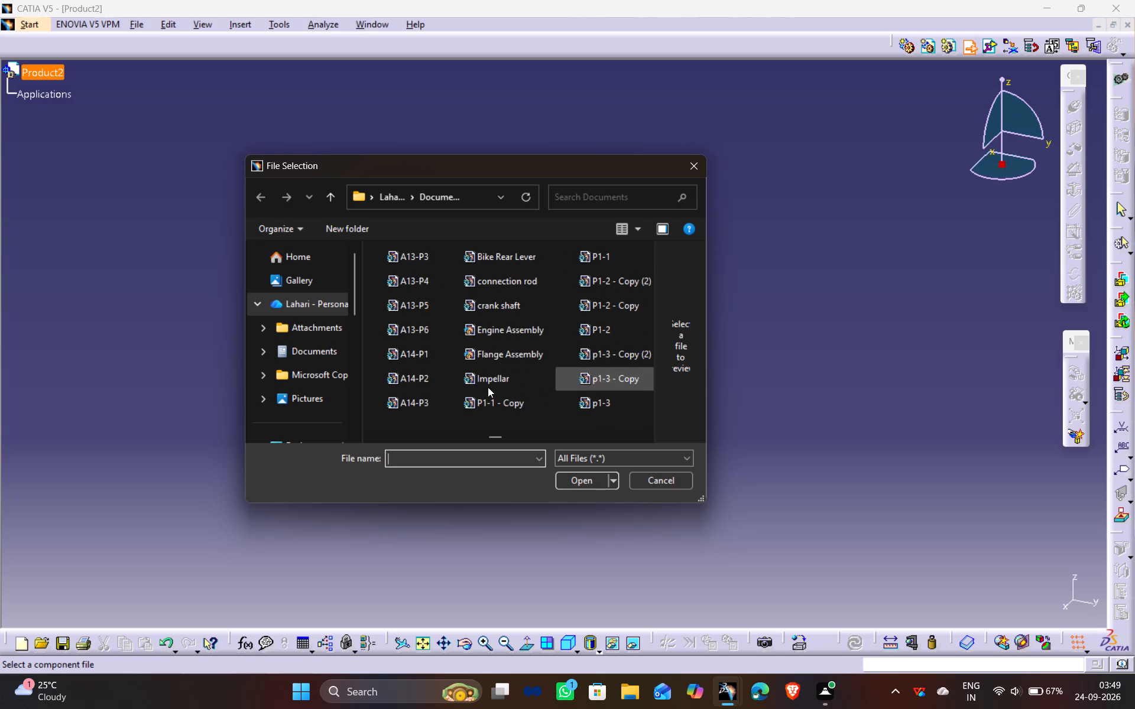
left_click(423, 358)
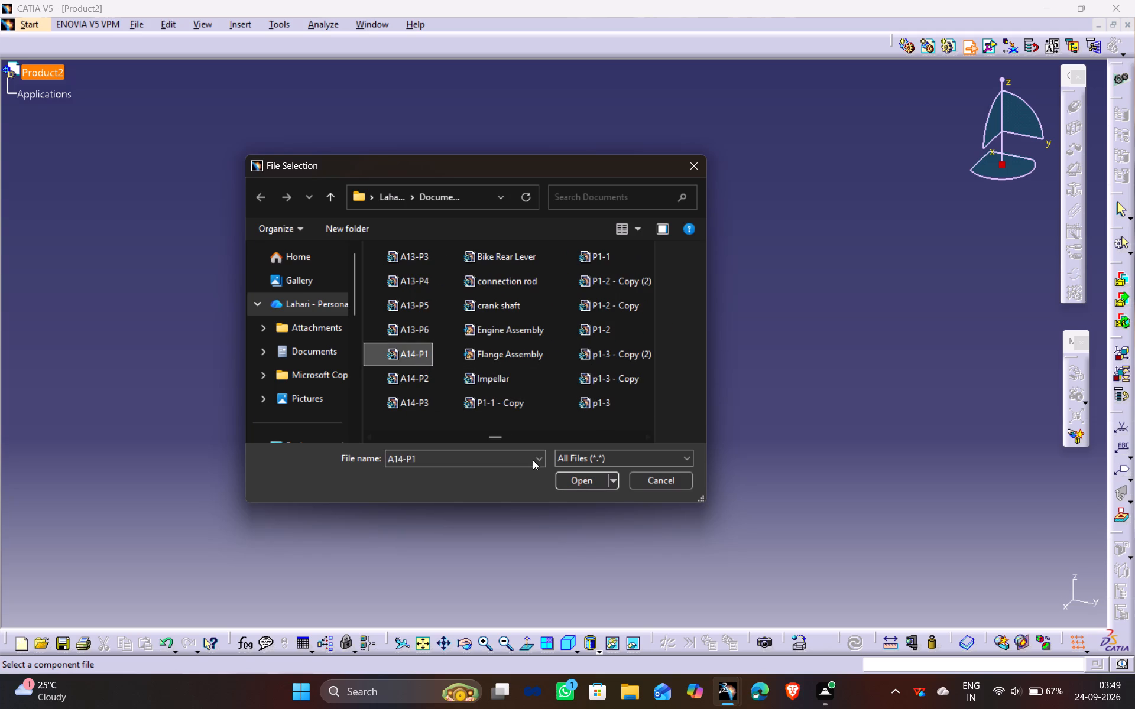
left_click(582, 479)
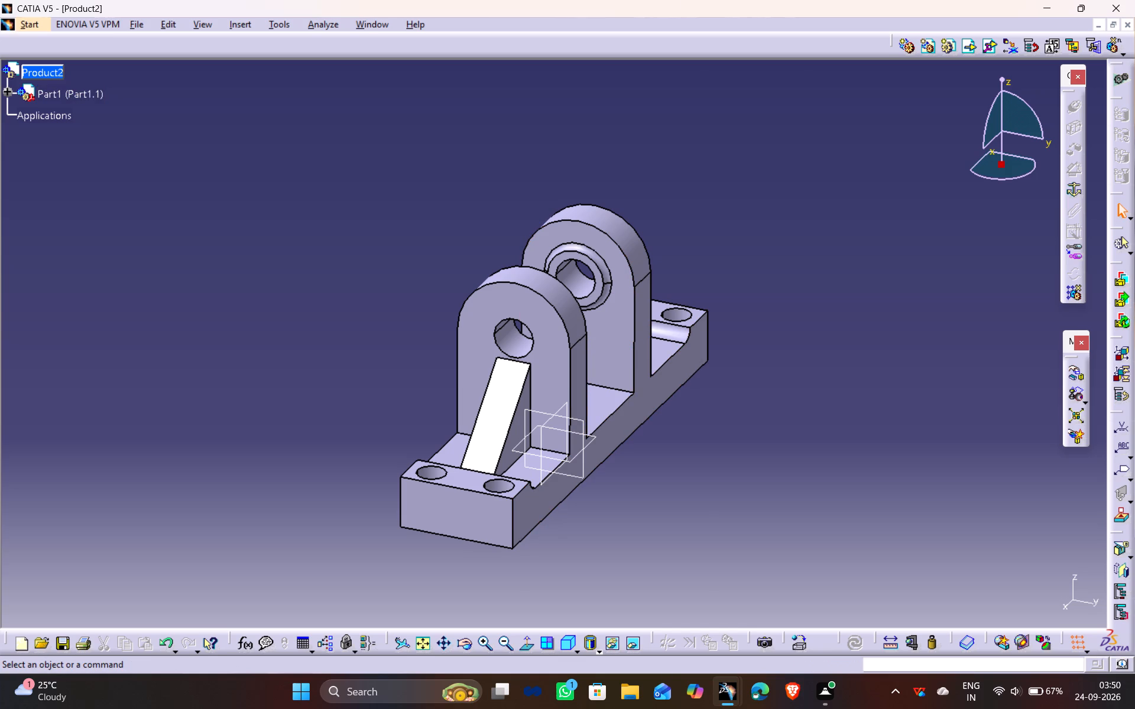
Move the bracket along the Y axis with Manipulation, well away from its inserted position.
left_click(1086, 379)
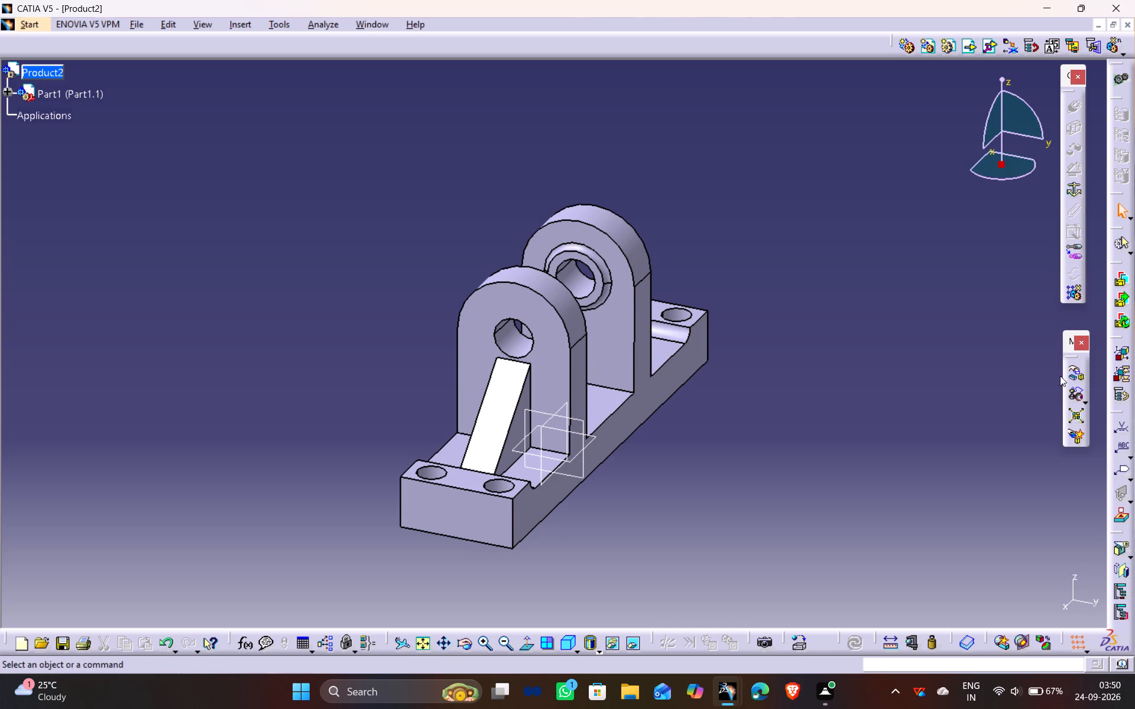
left_click(1072, 369)
left_click(1019, 522)
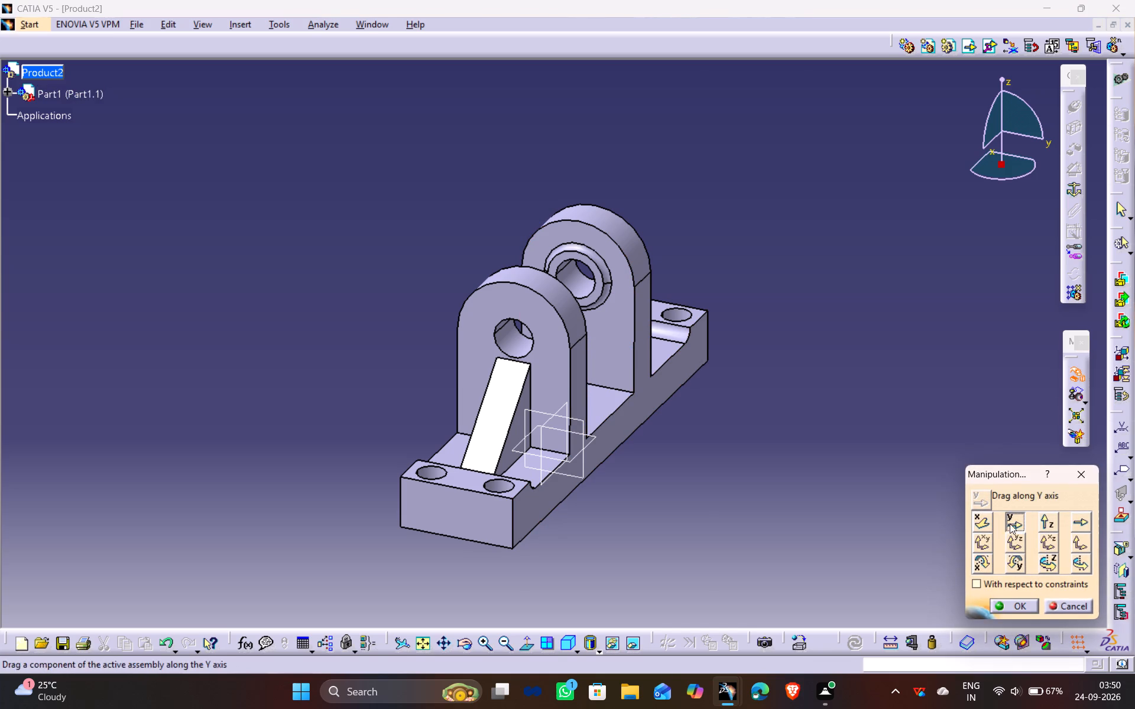
left_click_drag(636, 340, 476, 288)
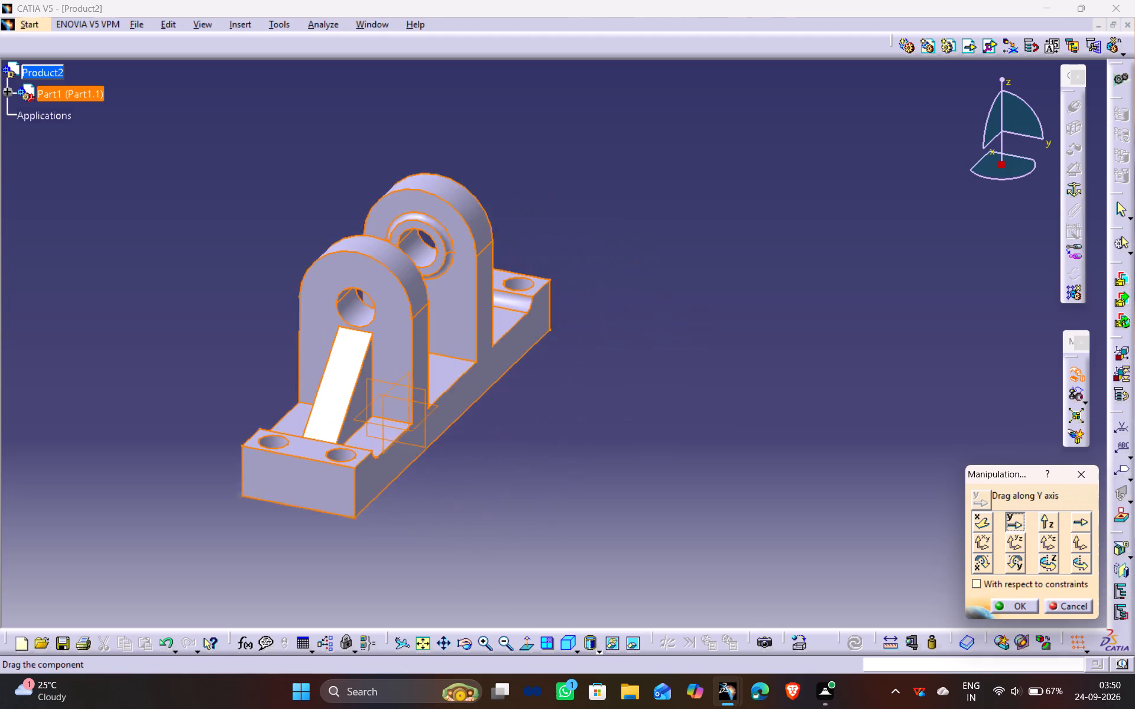
left_click_drag(476, 288, 319, 199)
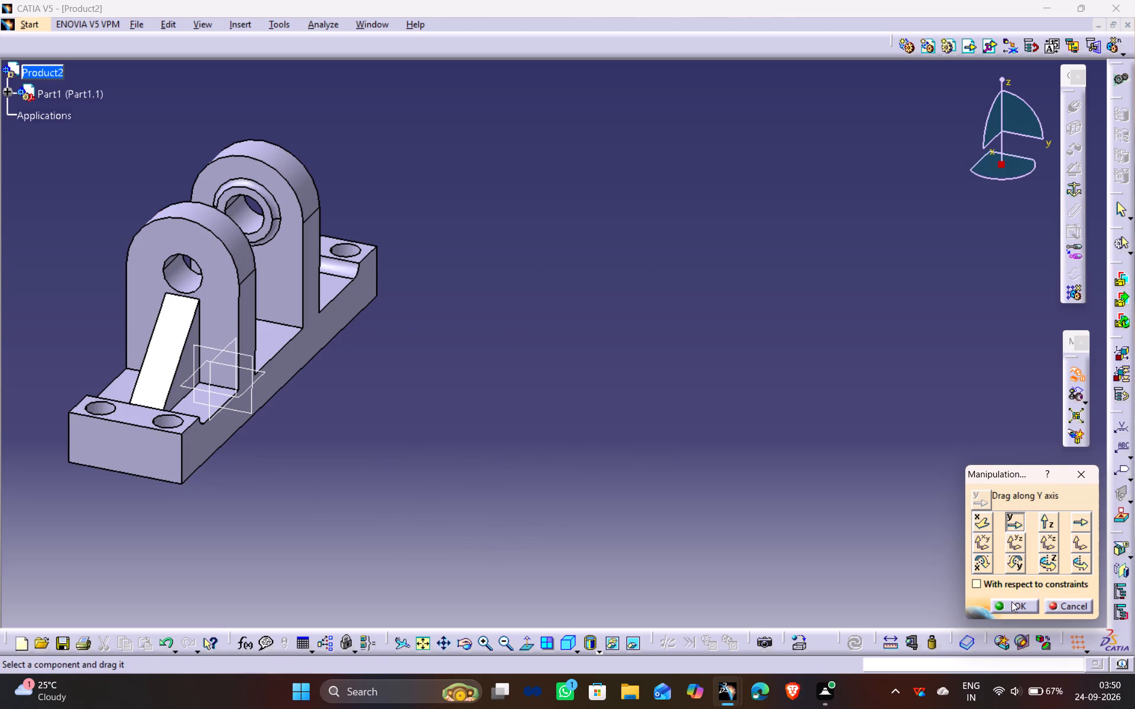
left_click(1013, 600)
left_click(683, 294)
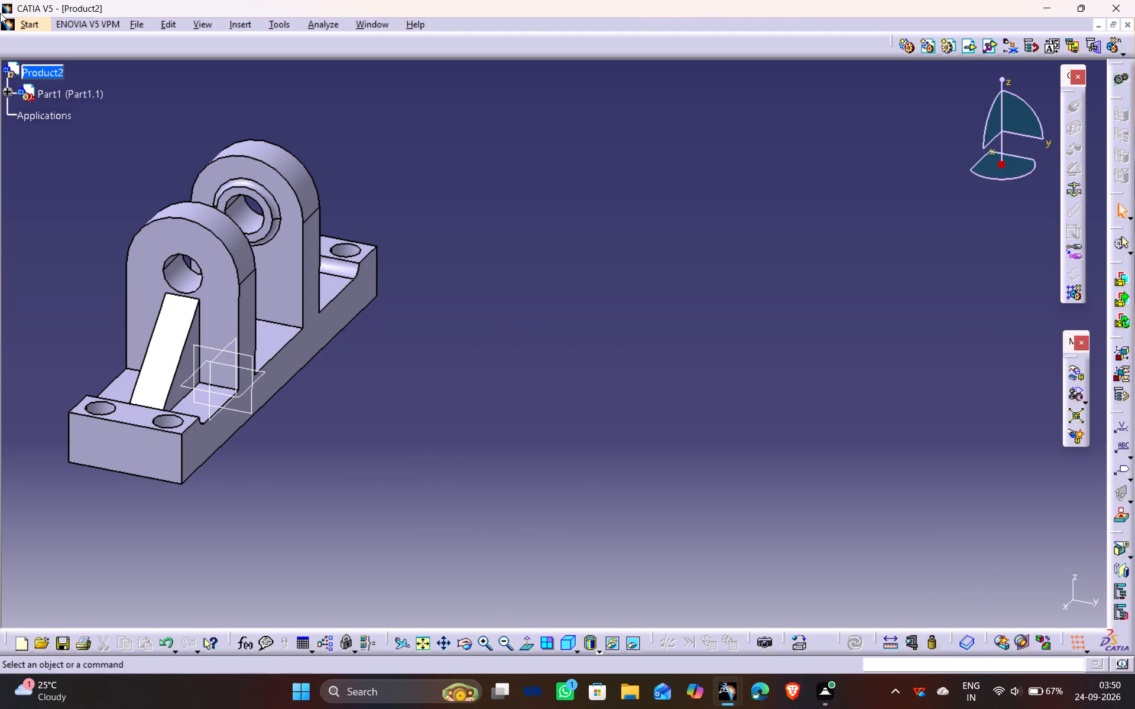
Apply a Fix constraint to the bracket, Part1.
left_click(60, 97)
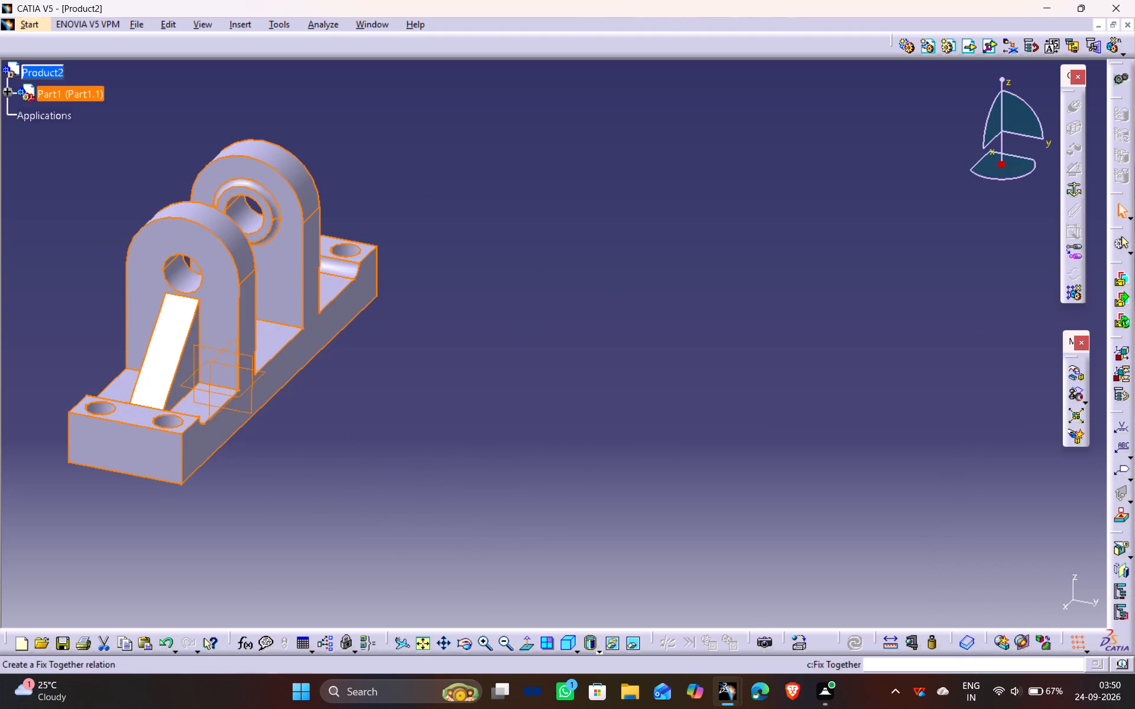
left_click(1070, 192)
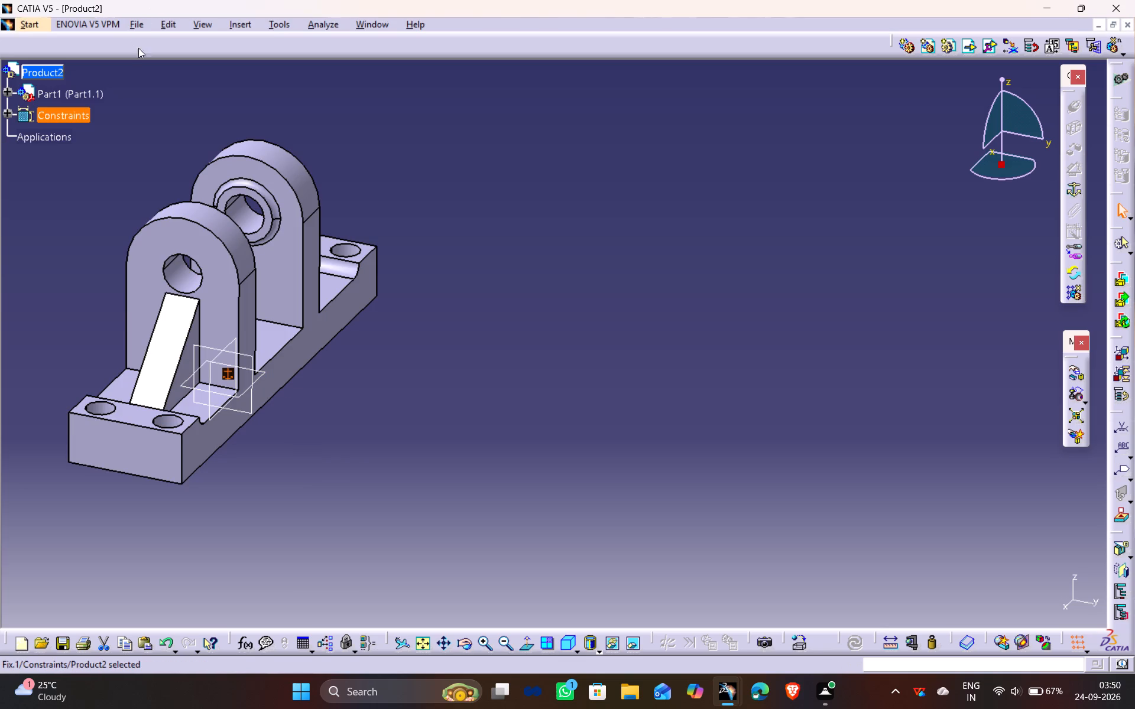
Insert the existing part file A14-P2, the pulley, into Product2.
left_click(255, 23)
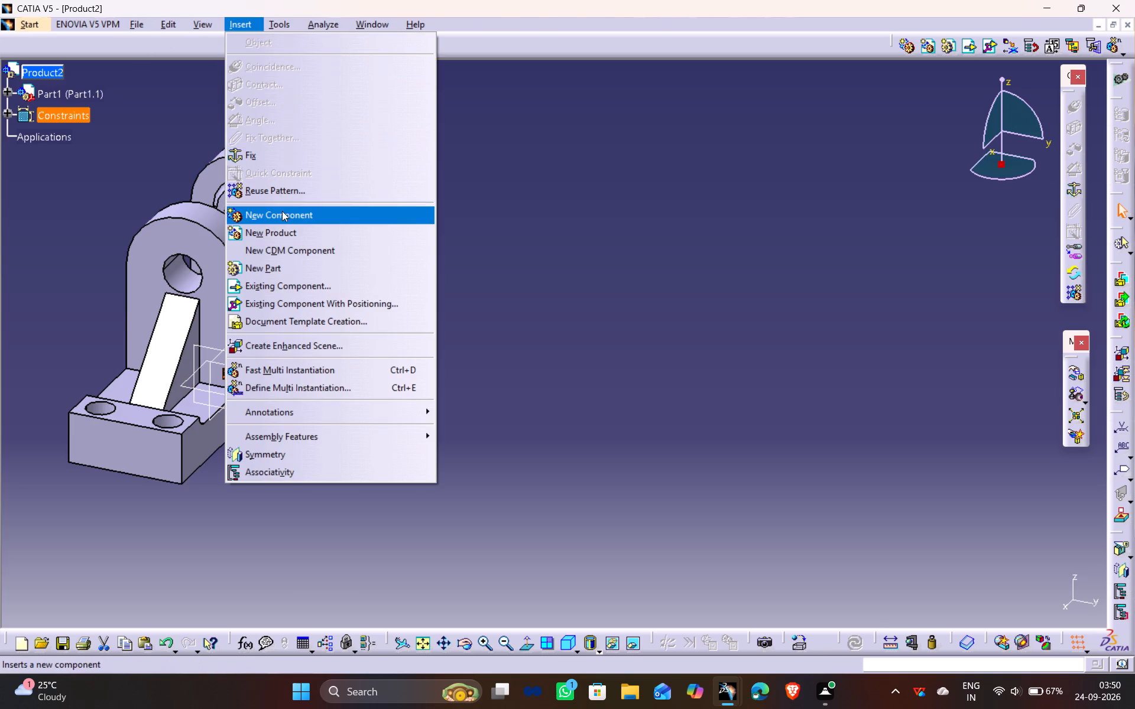
left_click(284, 283)
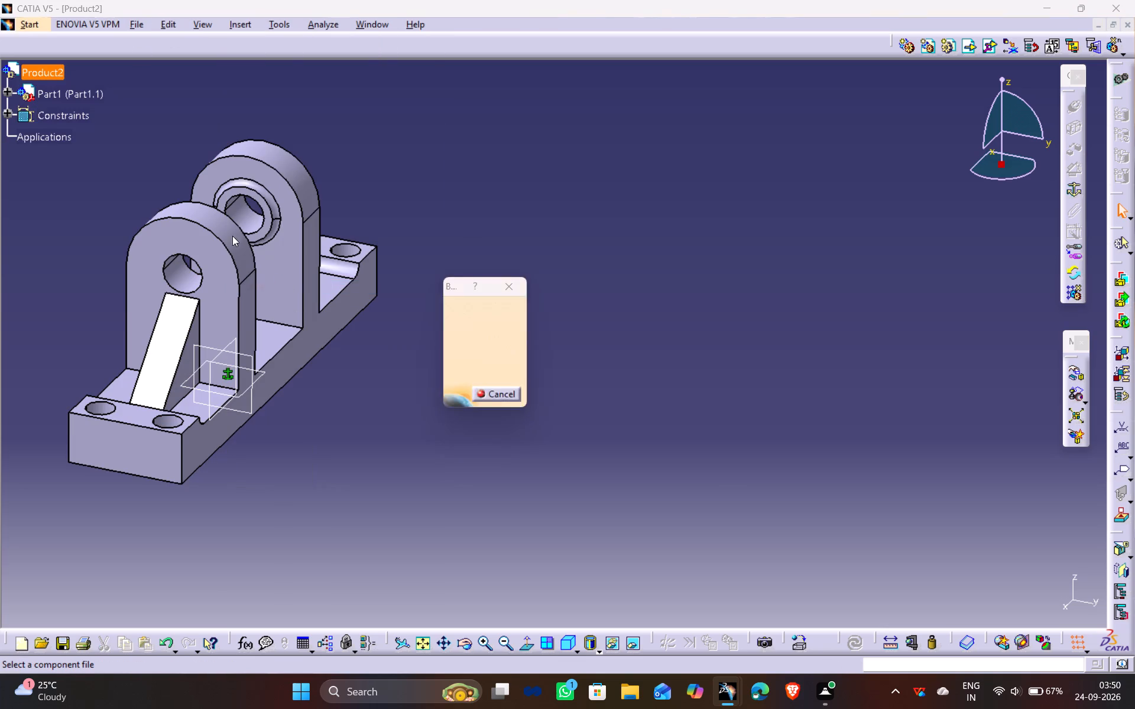
scroll(531, 347, "down", 16)
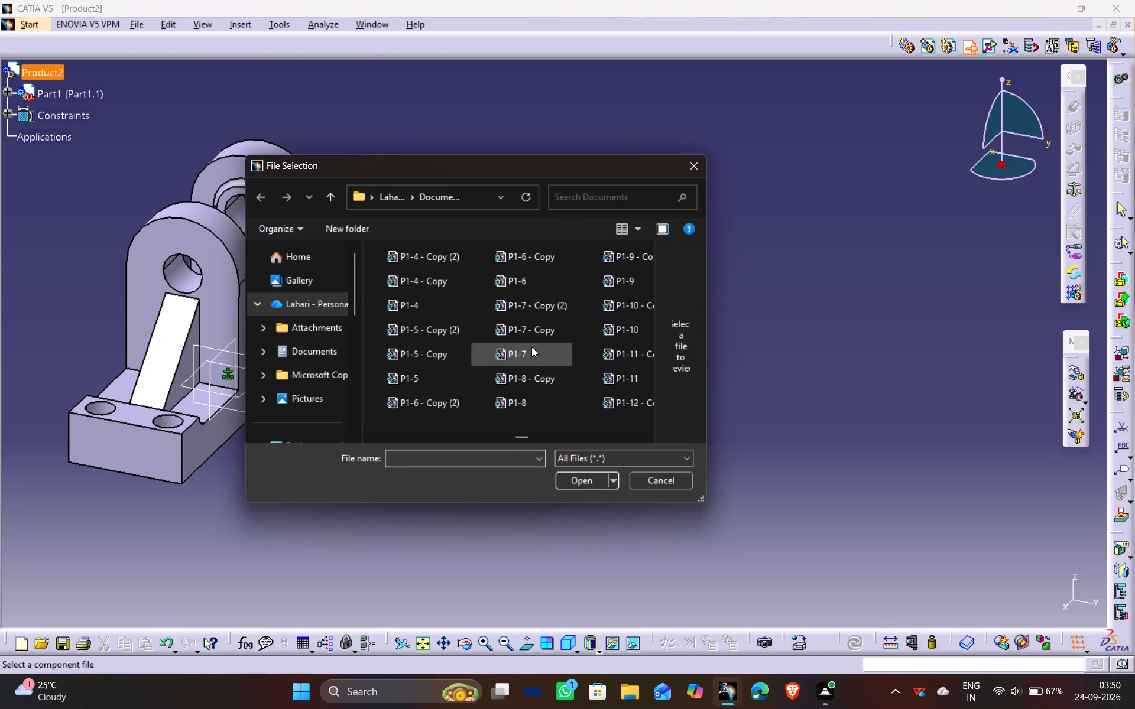
scroll(531, 347, "up", 1)
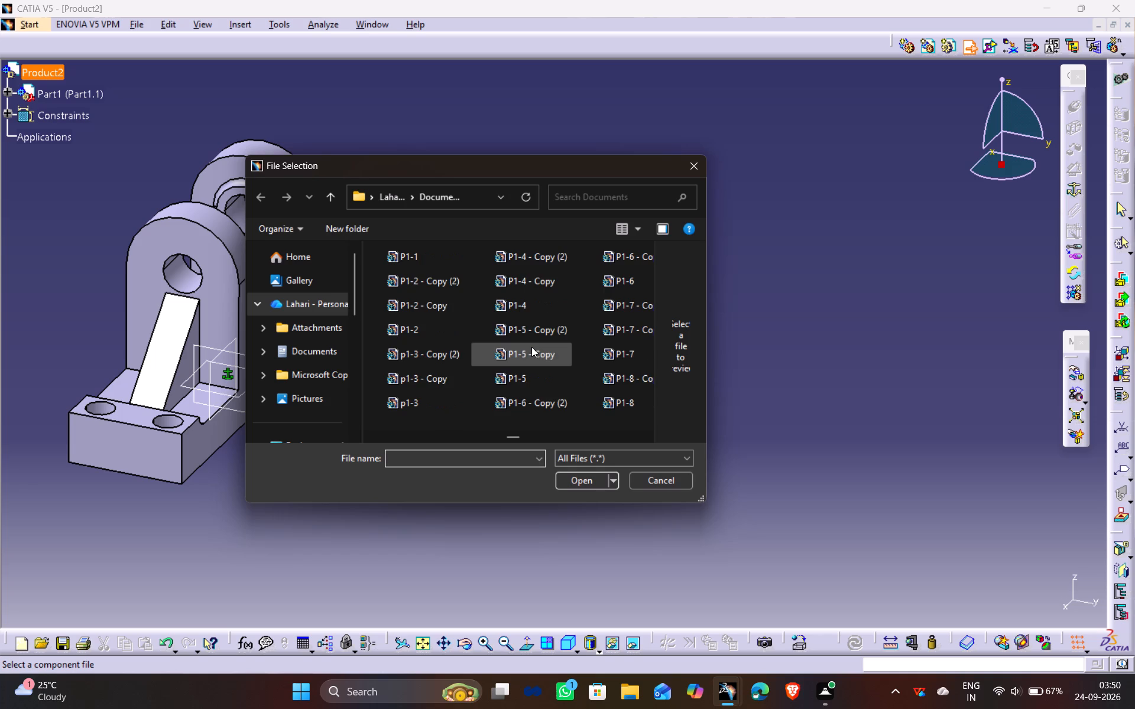
scroll(531, 347, "up", 2)
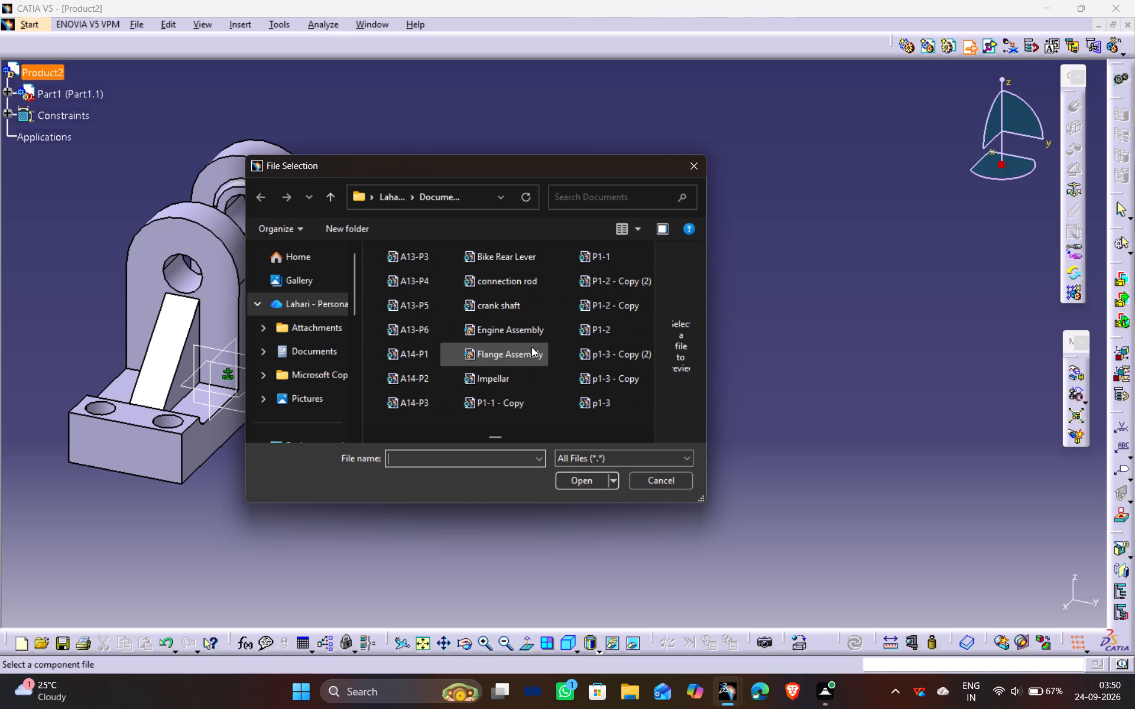
left_click(408, 372)
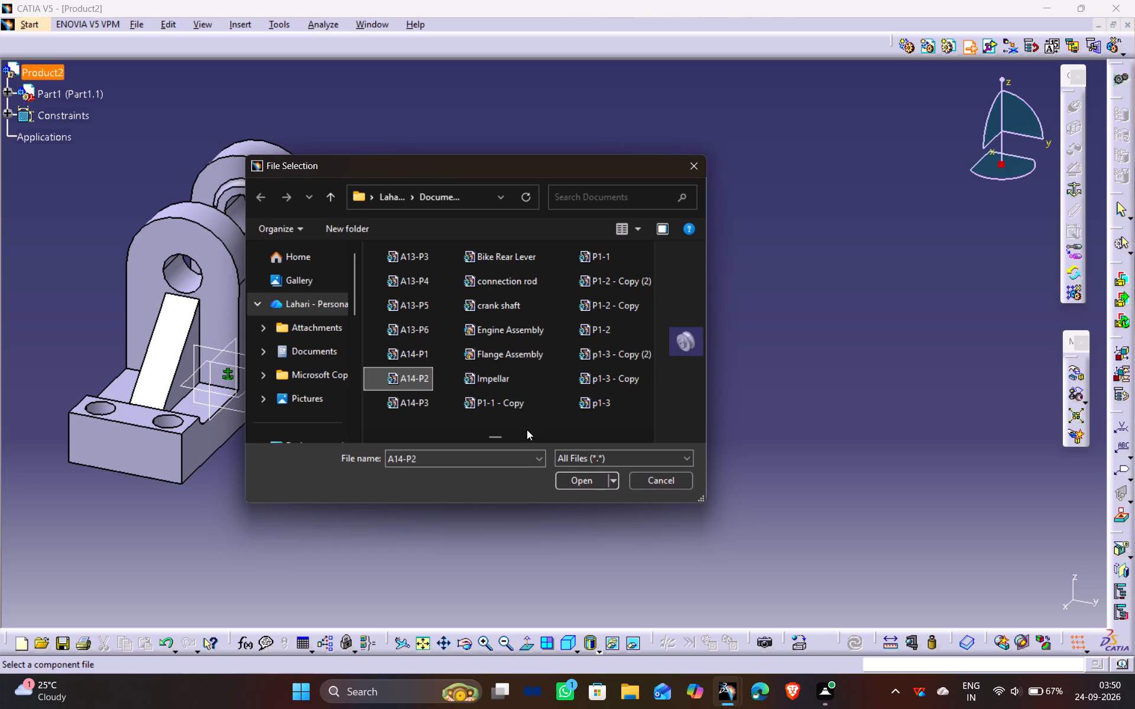
left_click(572, 481)
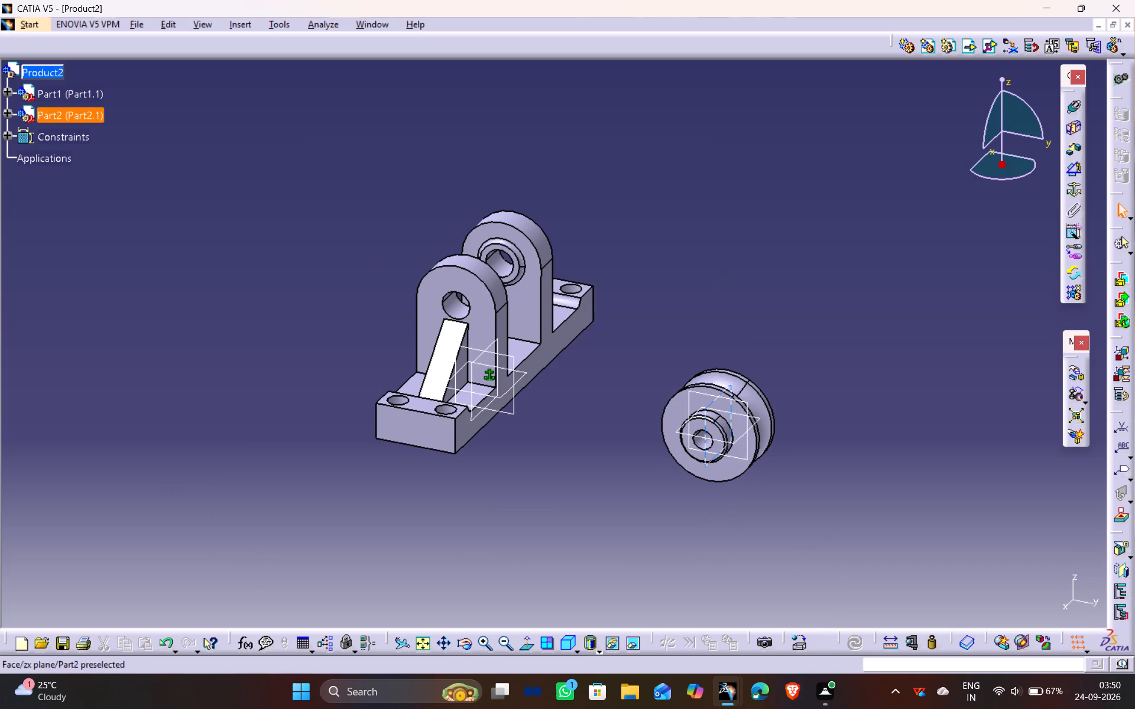
Add a coincidence constraint between the pulley's axis and the axis of the bracket's lug hole.
middle_click_drag(625, 508, 620, 454, "ctrl")
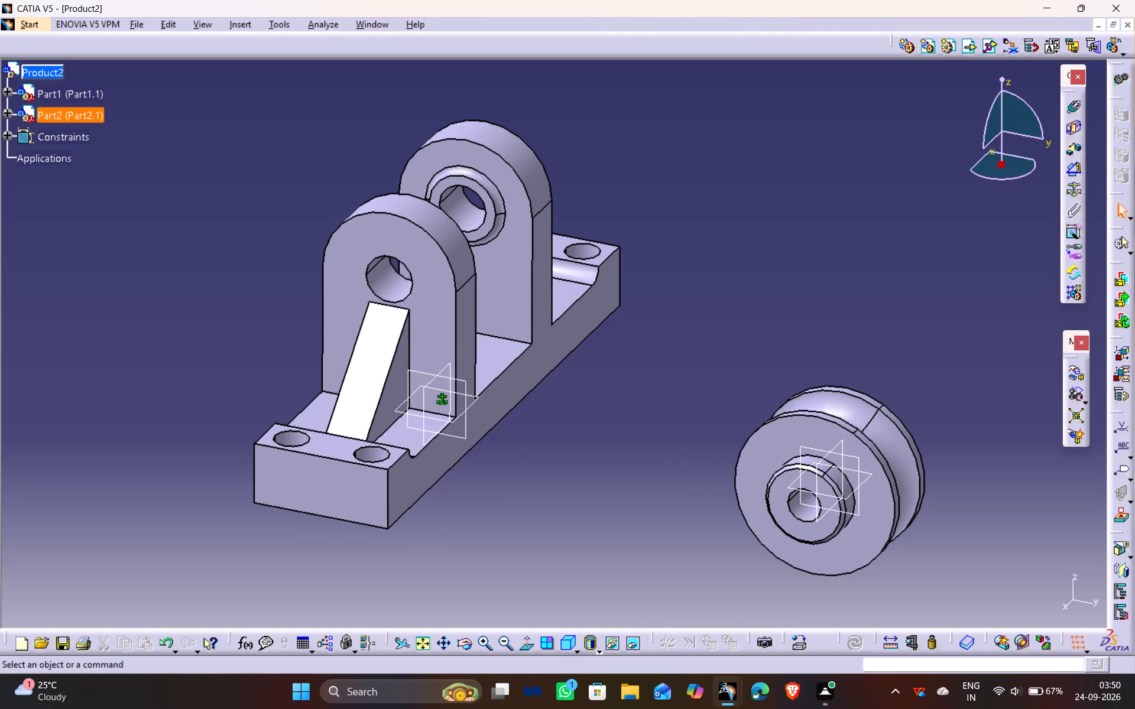
left_click(1077, 105)
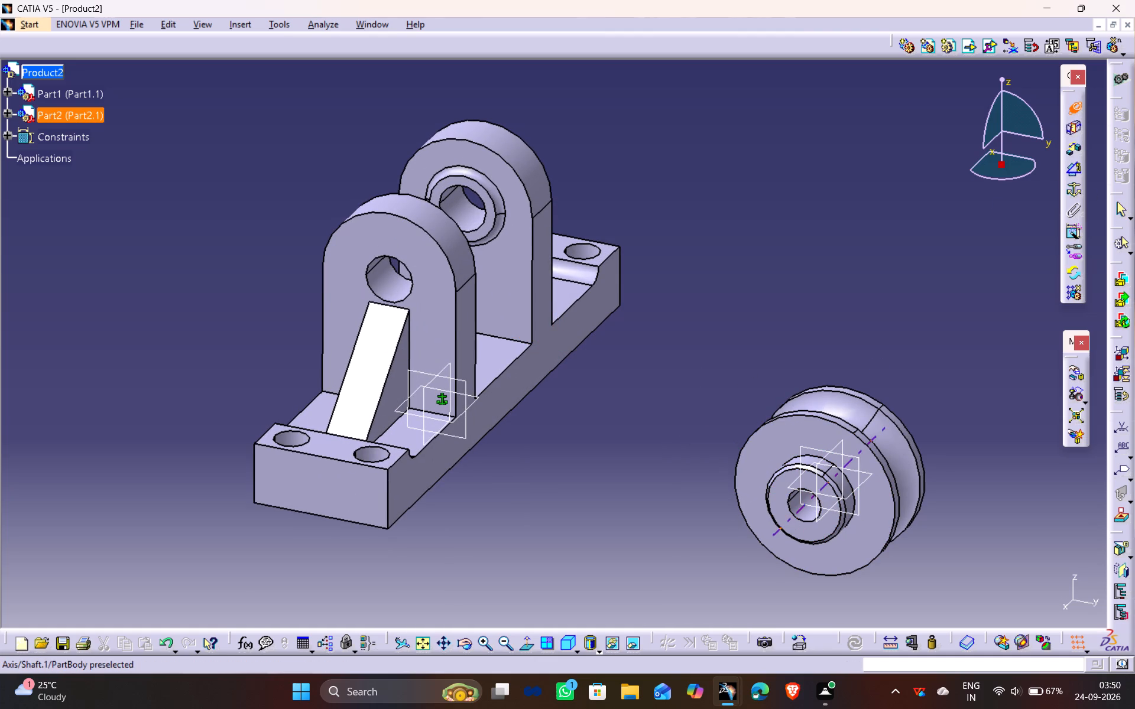
left_click(882, 437)
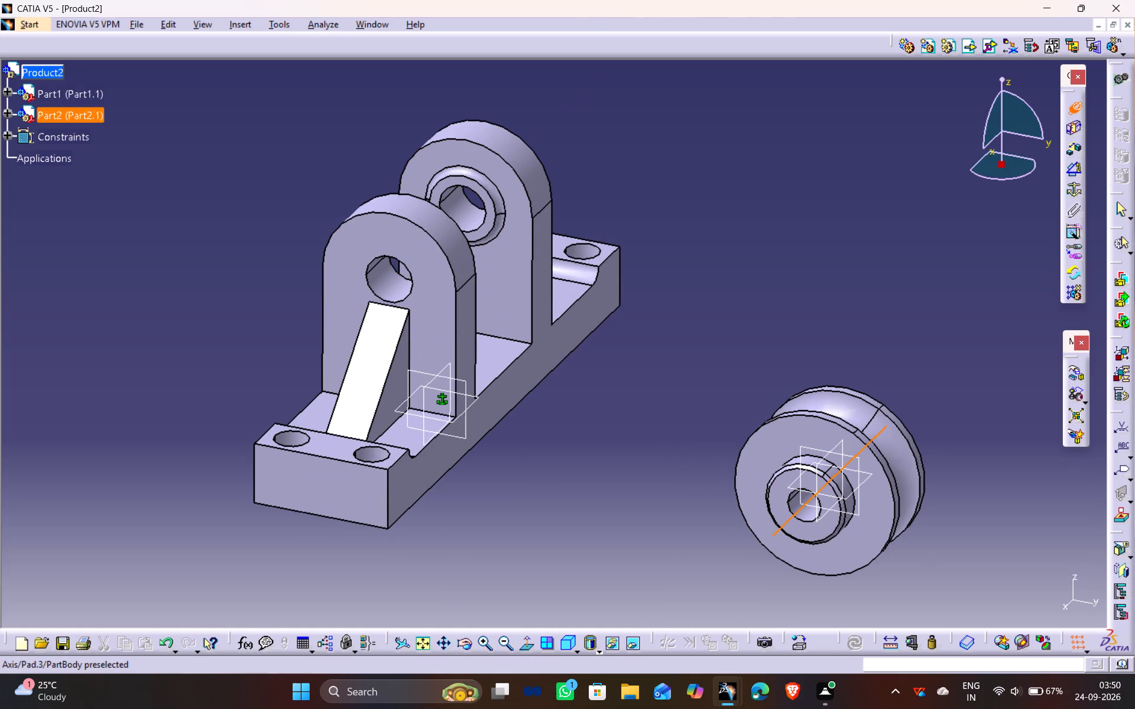
left_click(463, 198)
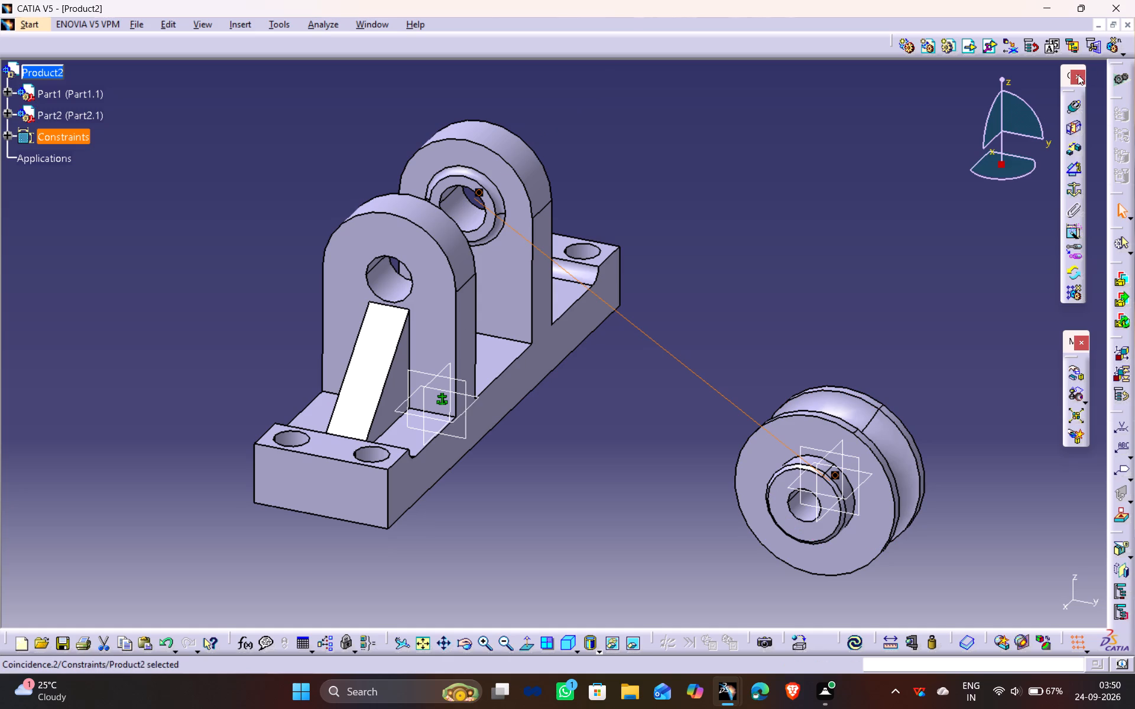
Add a 0 mm offset constraint with Opposite orientation between the bracket lug's boss face and the pulley's hub face, and update the assembly.
left_click(1066, 147)
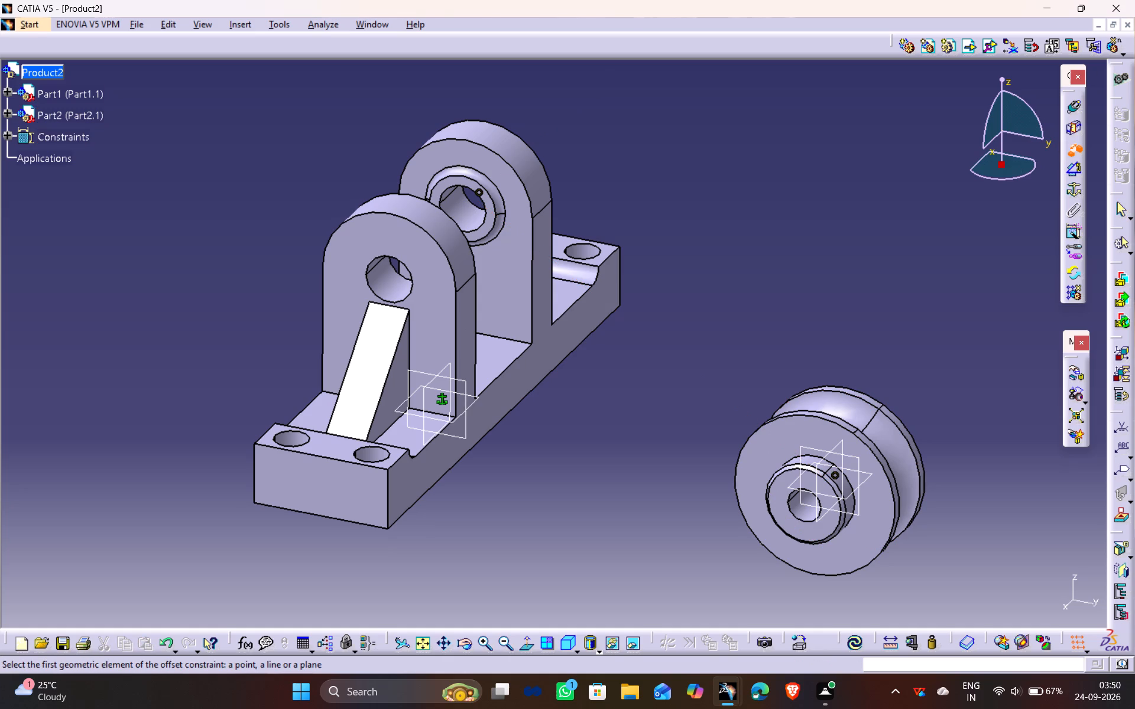
left_click(469, 184)
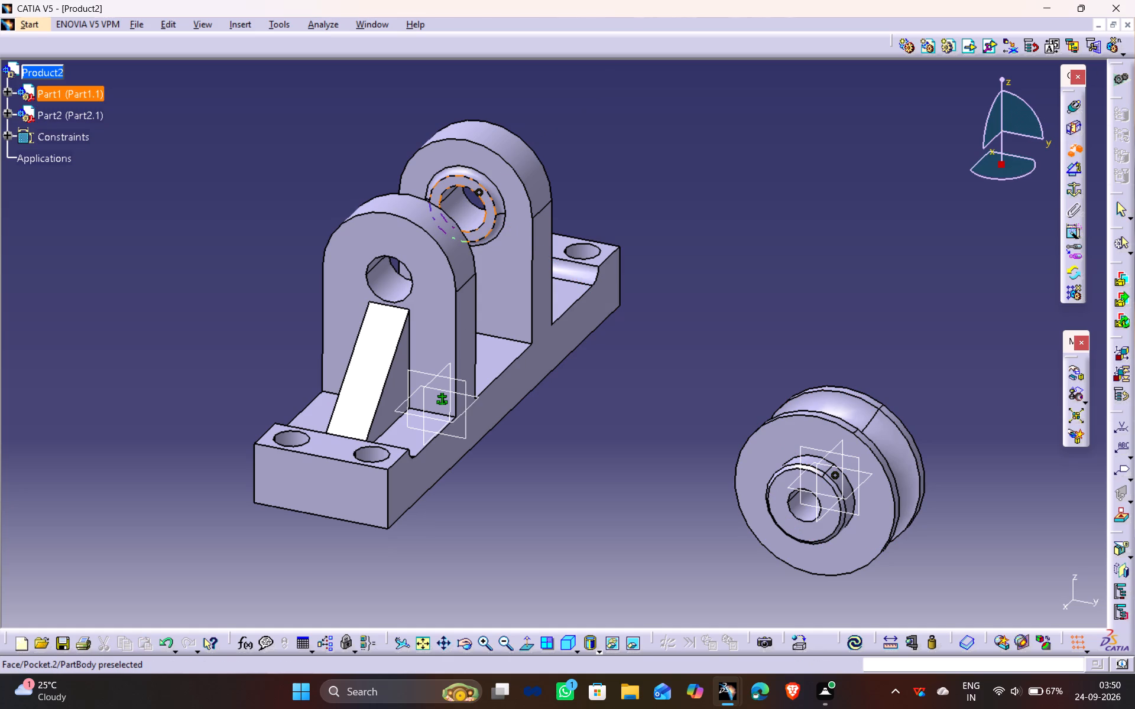
middle_click_drag(873, 282, 399, 414)
left_click_drag(871, 282, 401, 412)
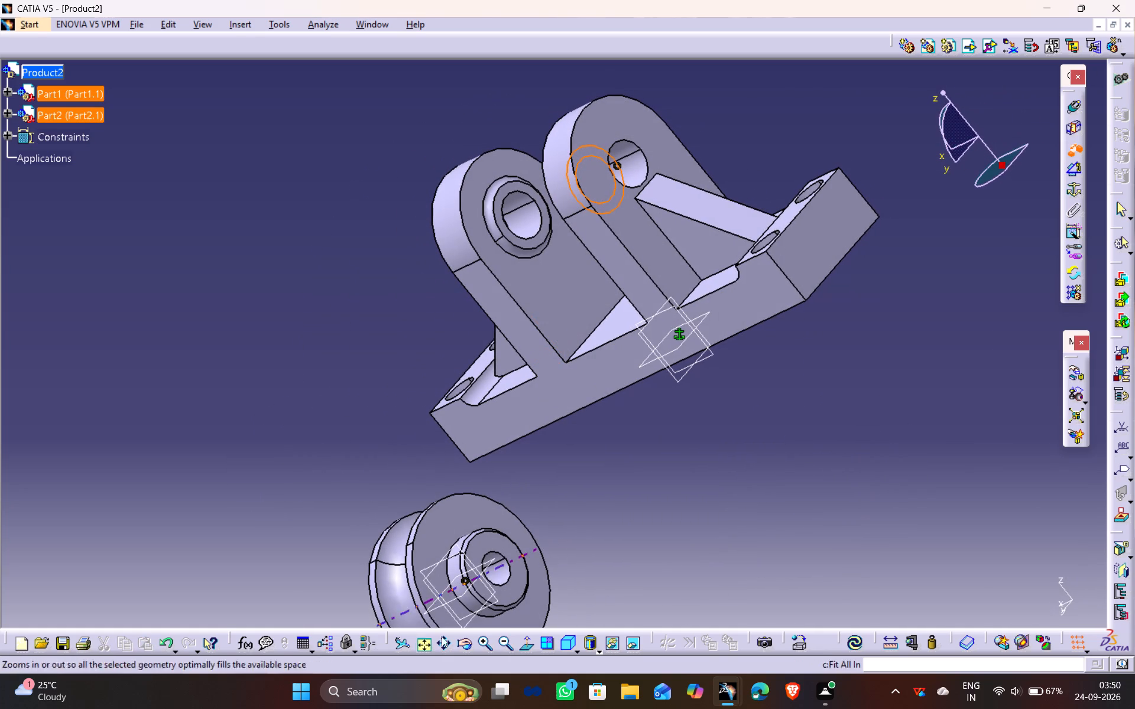
left_click(490, 547)
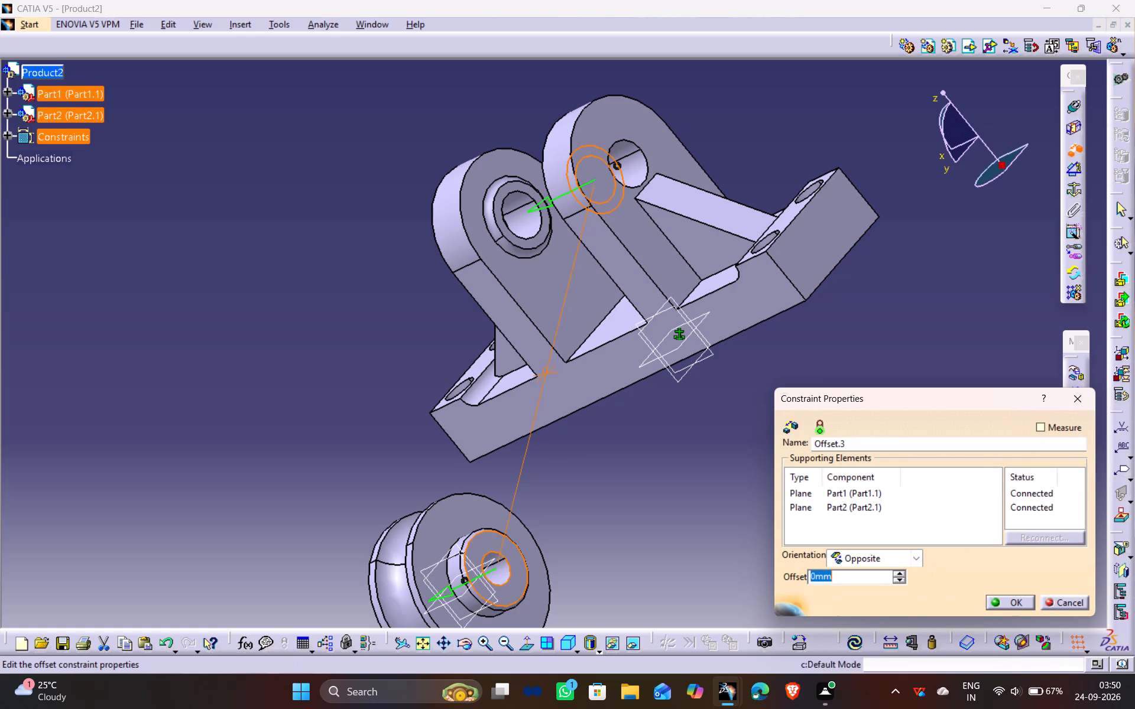
left_click(1000, 602)
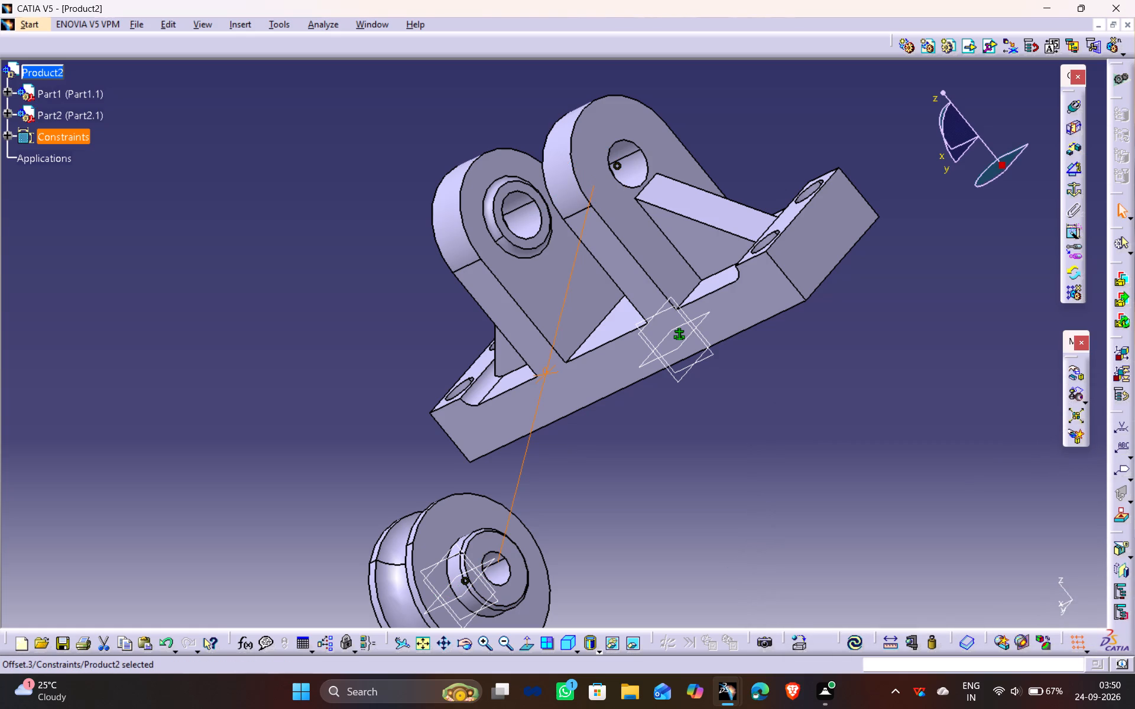
left_click(854, 642)
Examine from several angles how the pulley sits between the bracket's two lugs.
middle_click_drag(311, 519, 750, 275)
left_click_drag(311, 519, 750, 275)
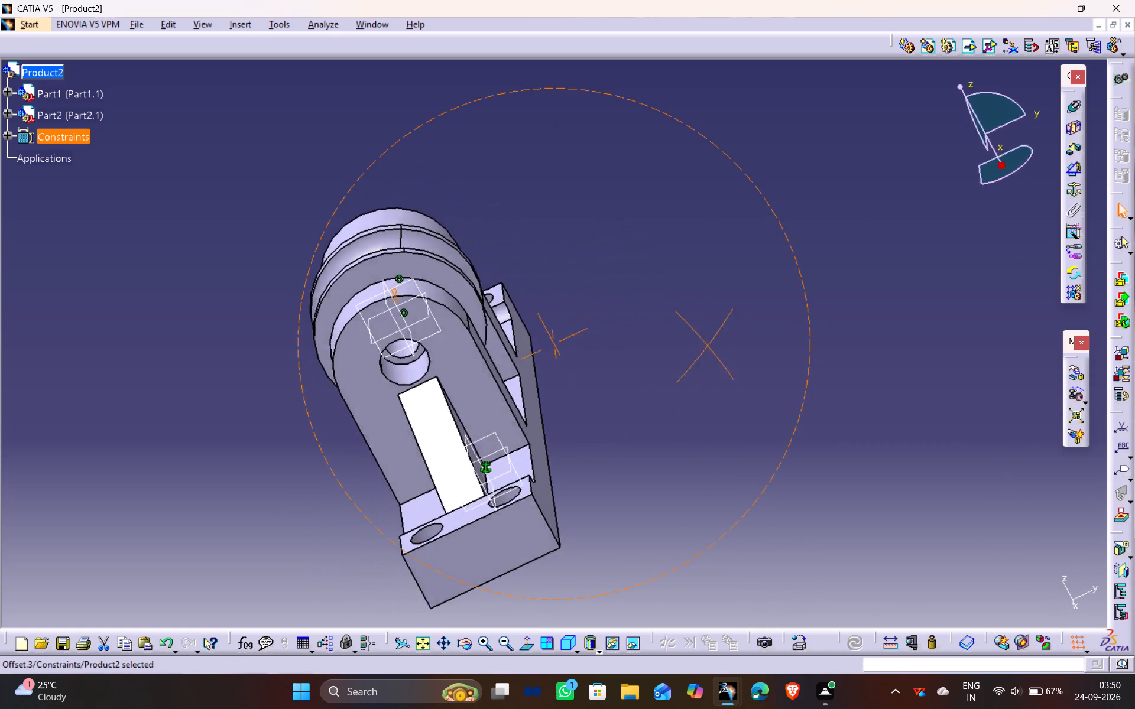
middle_click_drag(750, 275, 652, 141)
left_click_drag(750, 275, 652, 141)
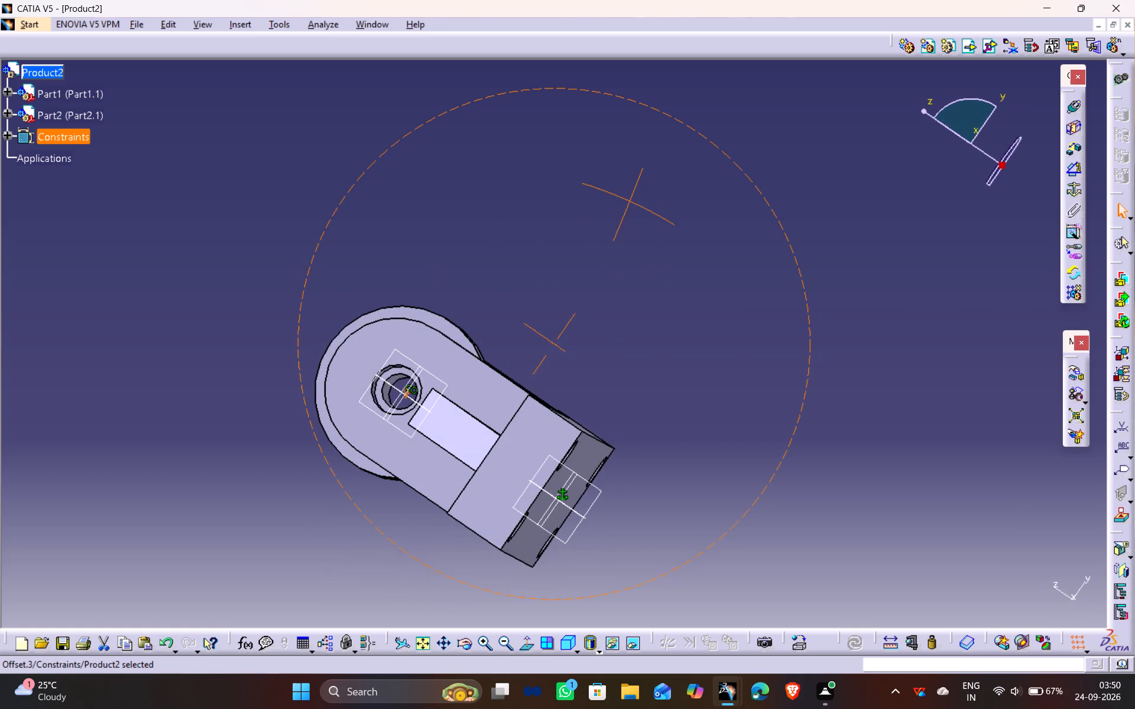
middle_click_drag(652, 141, 677, 203)
left_click_drag(652, 141, 677, 203)
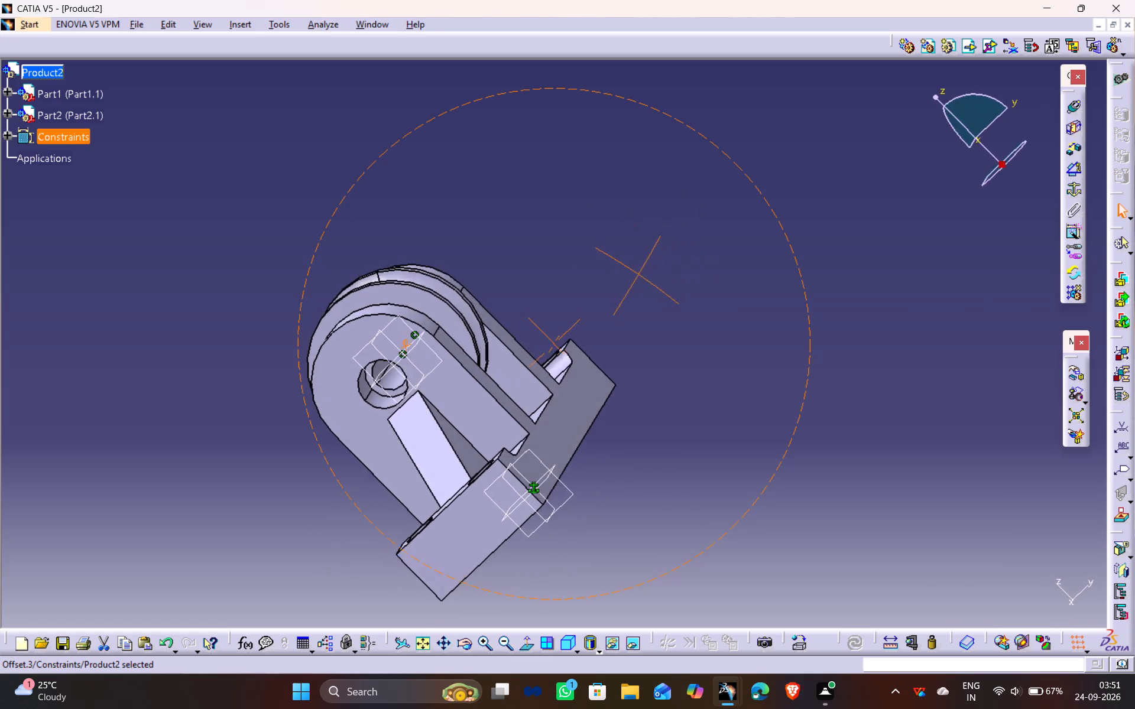
left_click_drag(677, 203, 569, 268)
middle_click_drag(677, 203, 569, 268)
scroll(567, 268, "up", 1)
middle_click_drag(557, 189, 570, 200)
left_click_drag(557, 188, 570, 200)
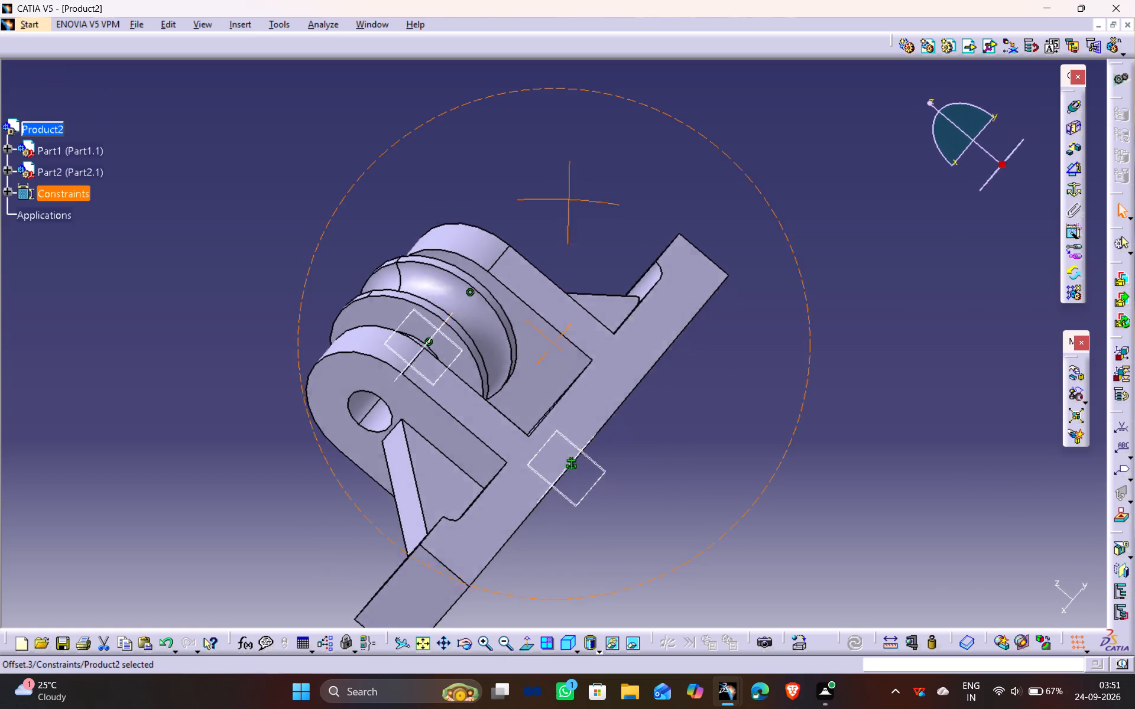
left_click_drag(570, 200, 626, 295)
middle_click_drag(570, 200, 622, 300)
scroll(304, 352, "up", 1)
middle_click_drag(304, 352, 365, 229)
scroll(304, 352, "down", 1)
left_click_drag(304, 352, 365, 229)
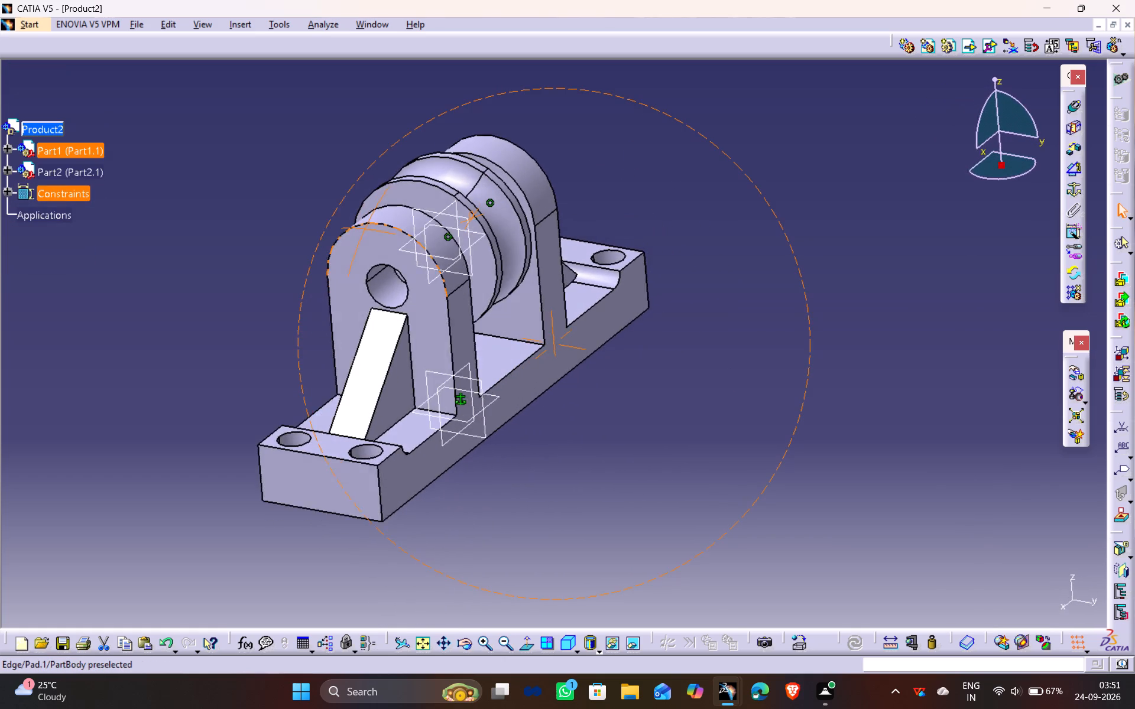
Open the pulley part file A14-P2 in its own window.
left_click_drag(365, 229, 373, 216)
middle_click_drag(365, 229, 373, 216)
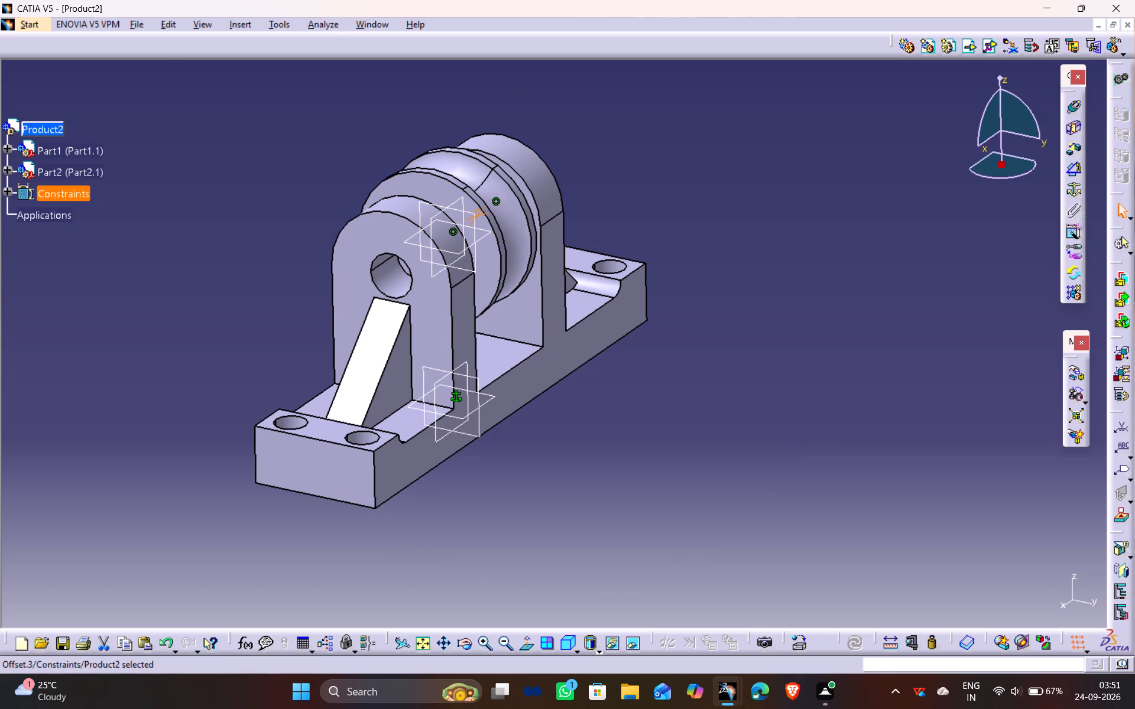
left_click(143, 28)
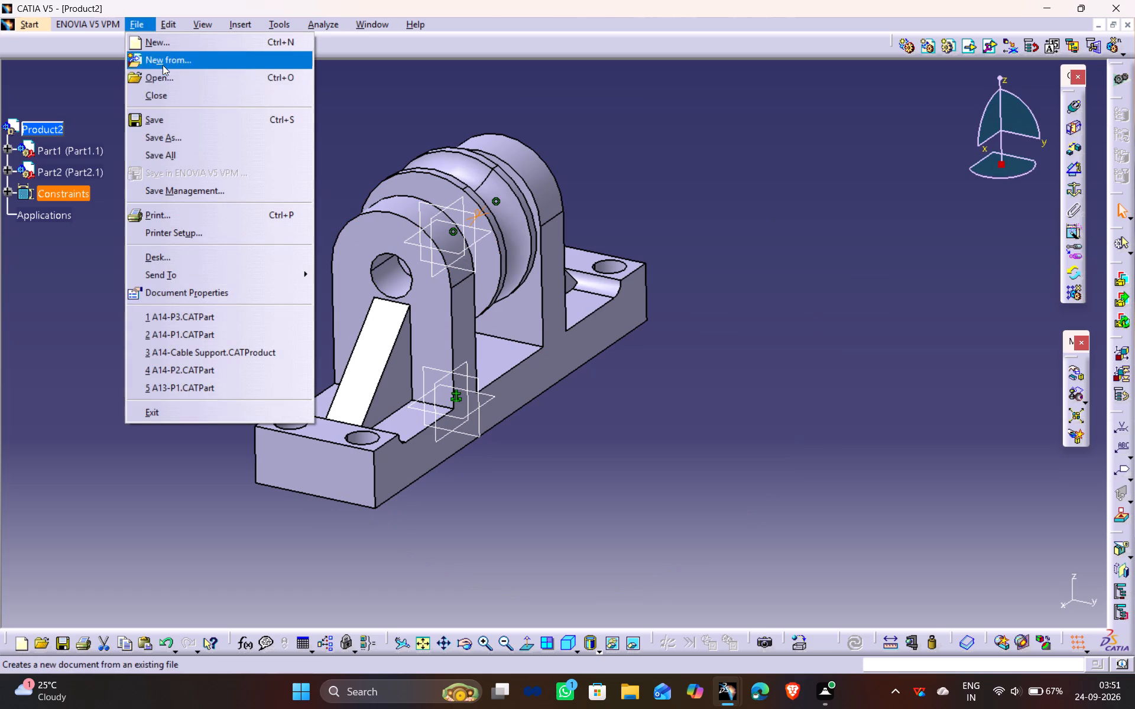
left_click(176, 84)
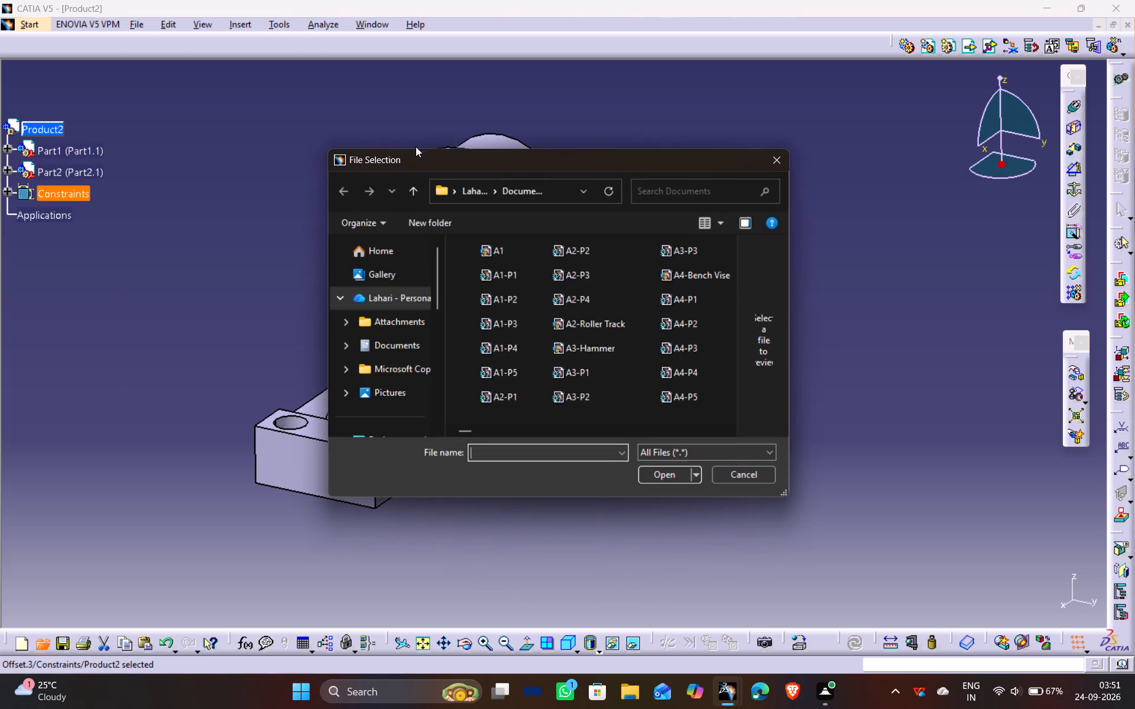
scroll(562, 303, "down", 6)
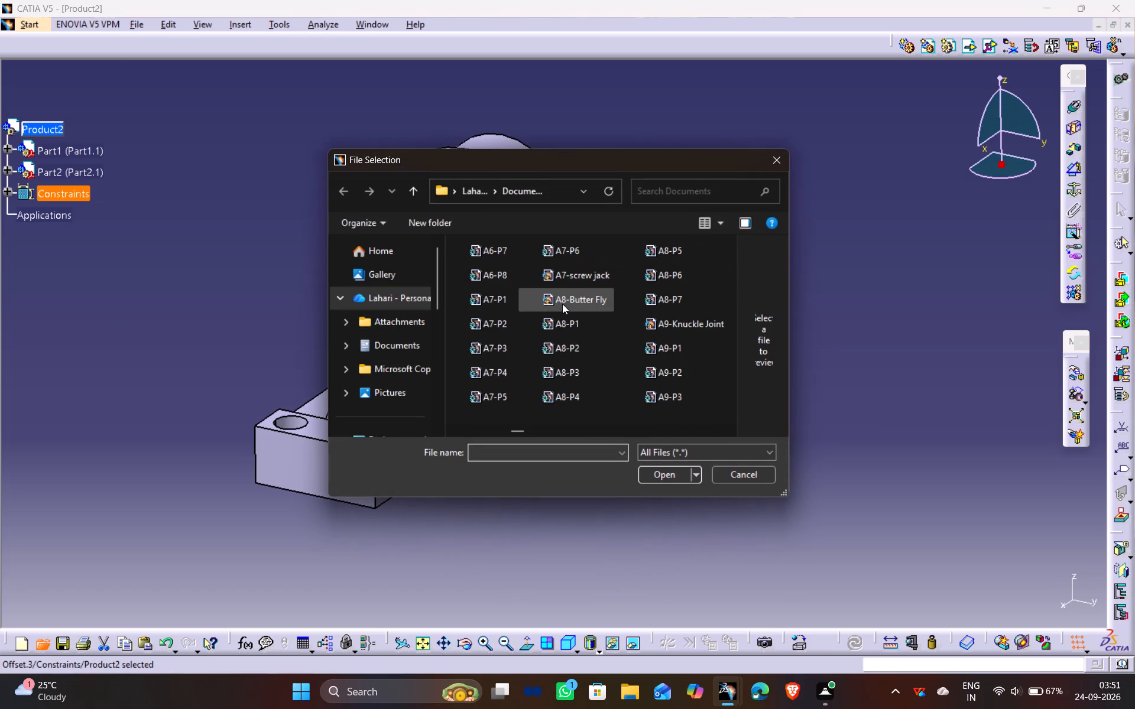
scroll(562, 304, "down", 1)
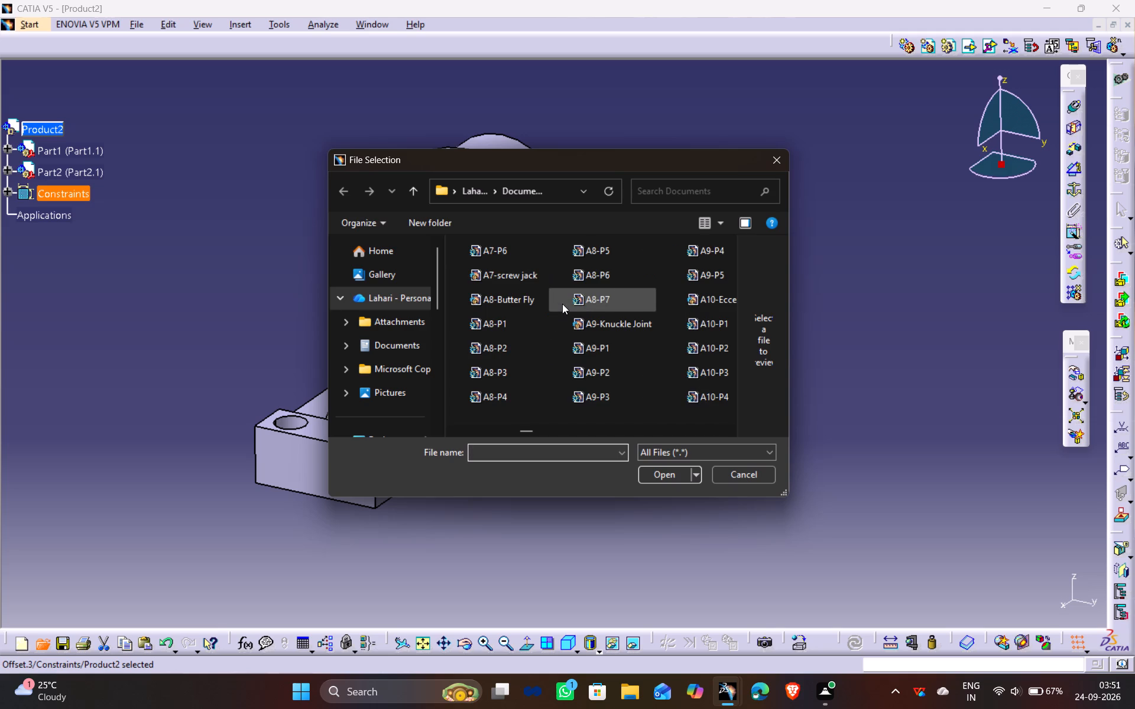
scroll(562, 304, "down", 6)
scroll(562, 304, "up", 2)
scroll(612, 328, "down", 1)
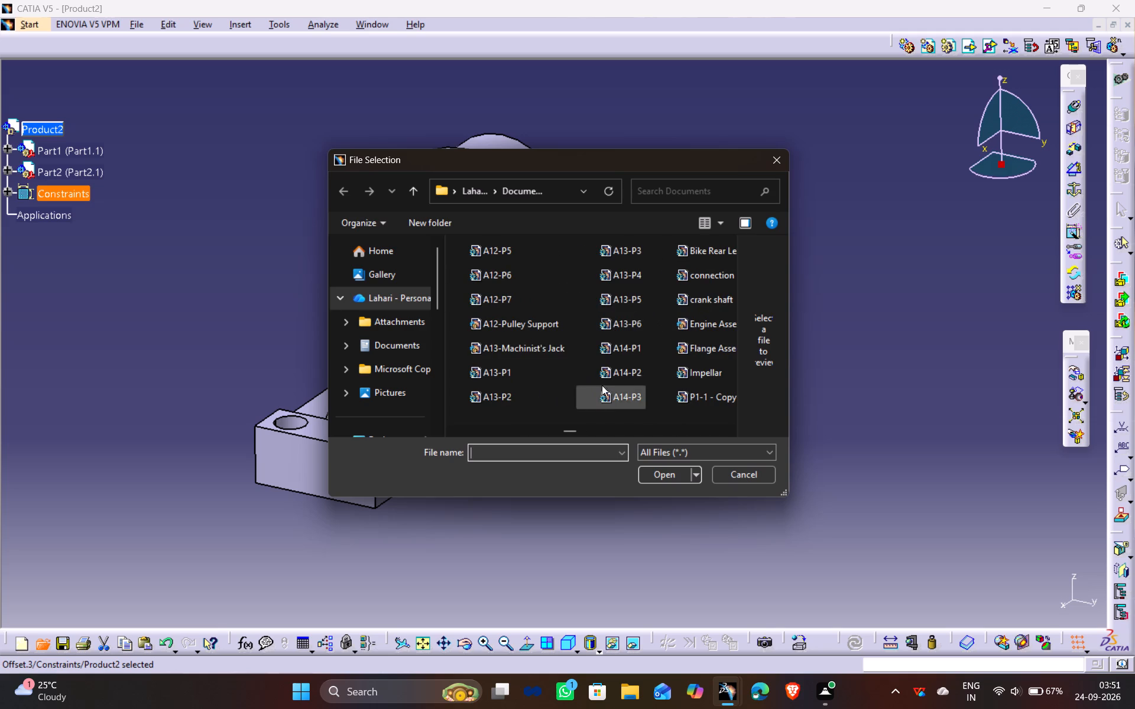
double_click(625, 376)
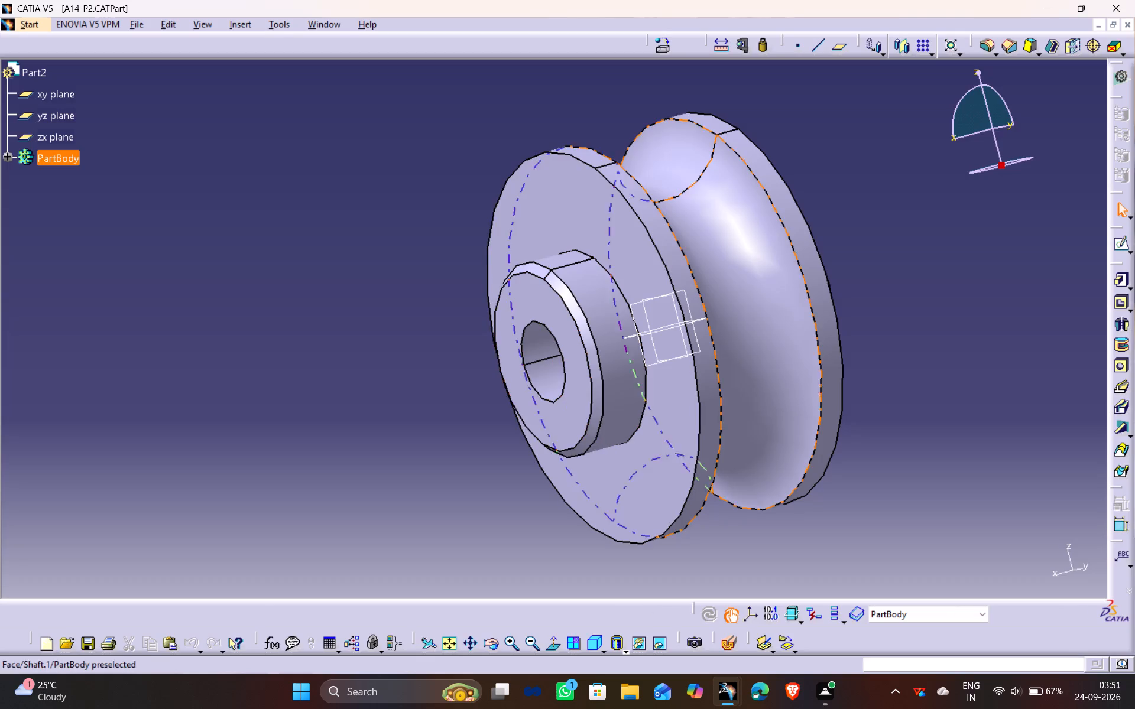
Edit Sketch.2 of the pulley's bore pocket, set the circle's diameter to 14 mm, and update the part.
left_click(9, 157)
double_click(85, 243)
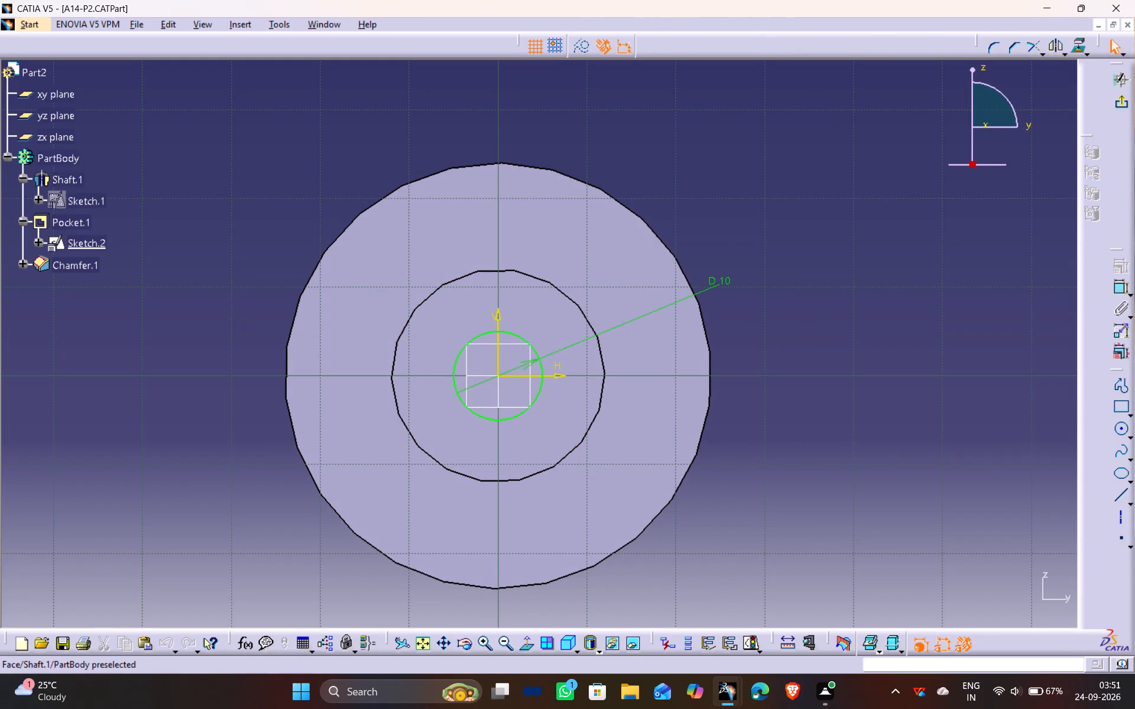
double_click(715, 282)
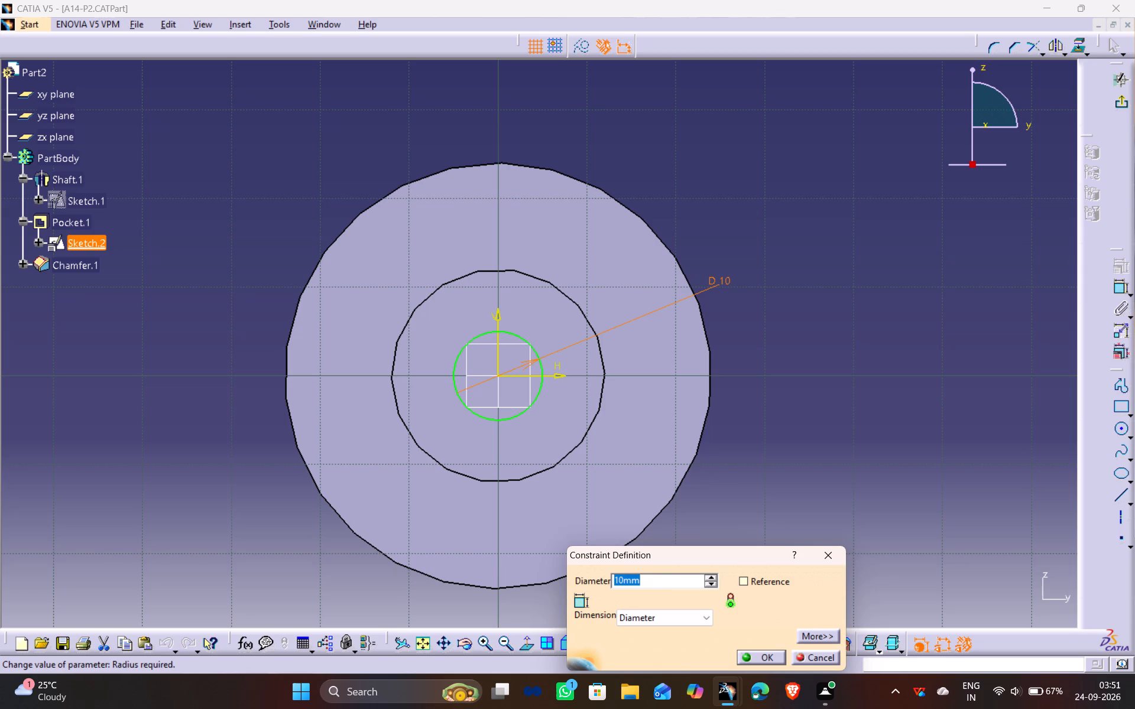
left_click_drag(622, 577, 601, 584)
key("1")
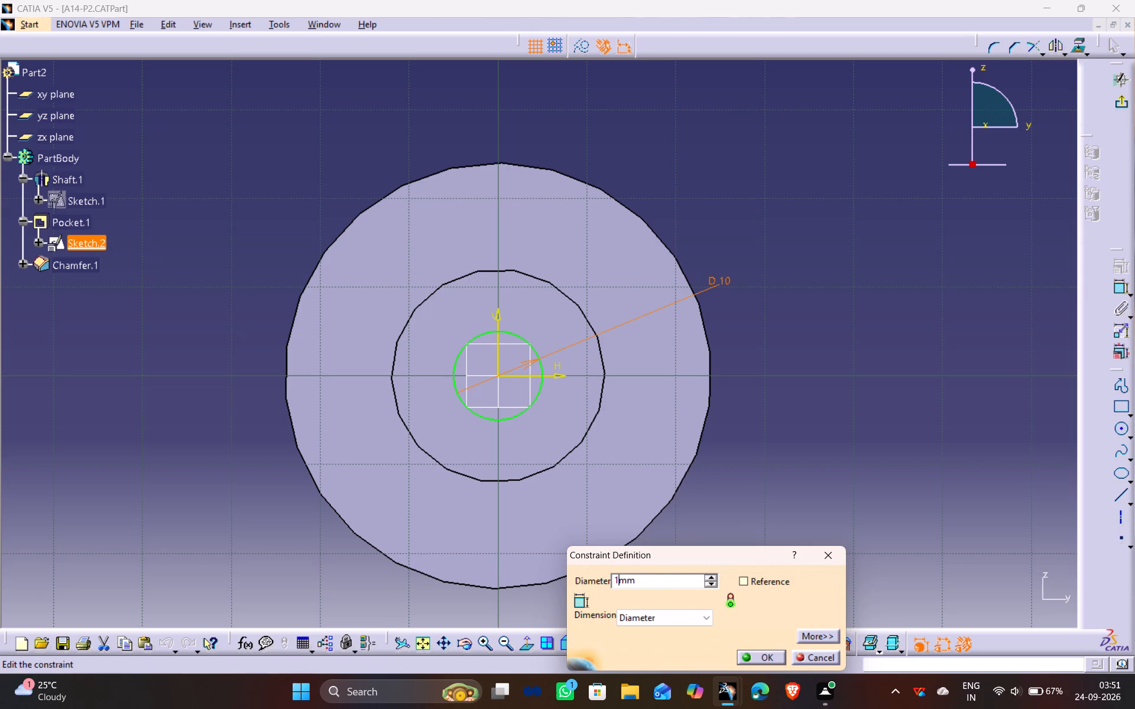
key("4")
key("Return")
left_click(811, 304)
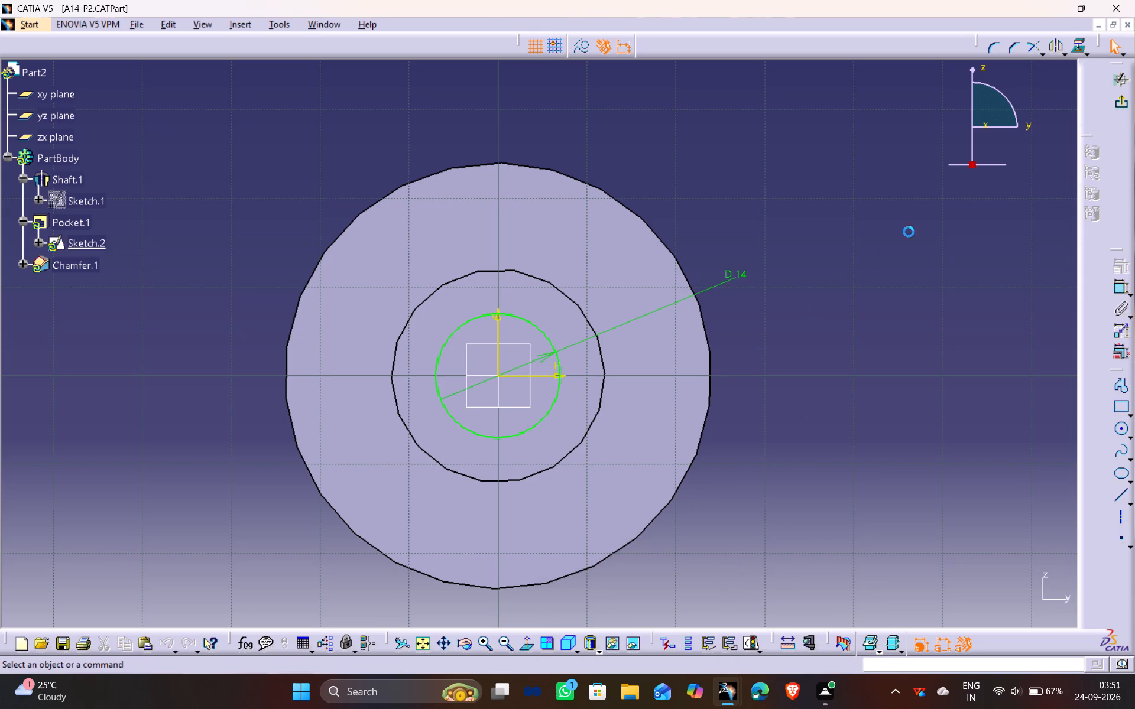
left_click(1122, 106)
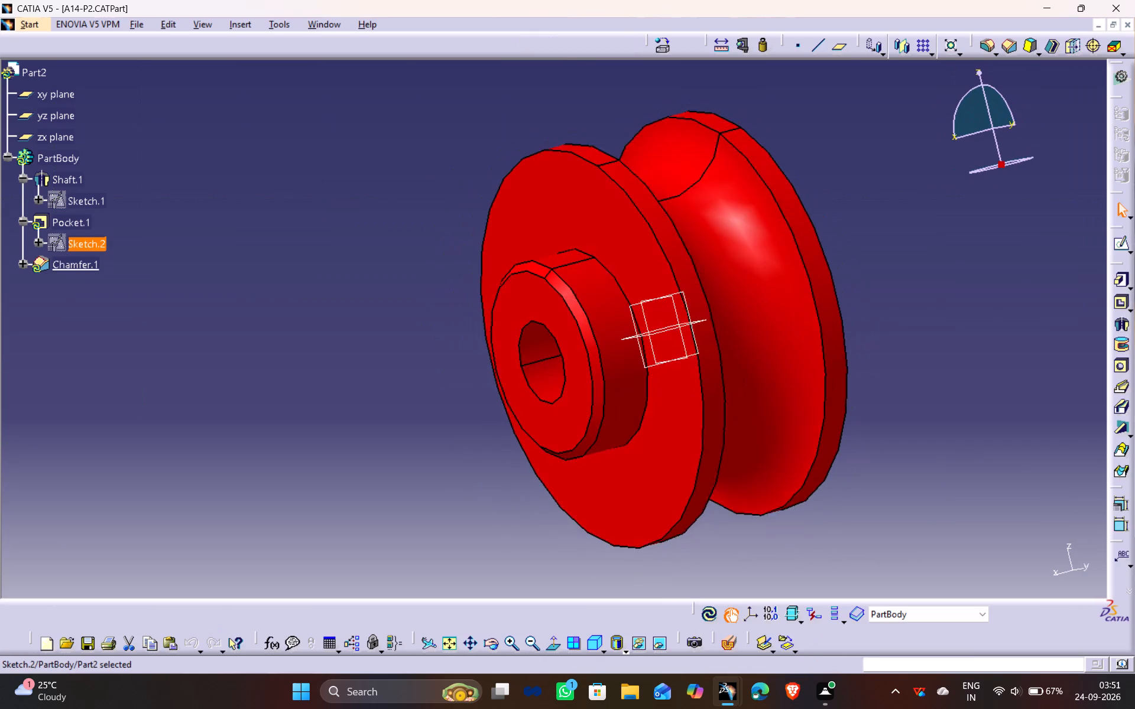
left_click(706, 613)
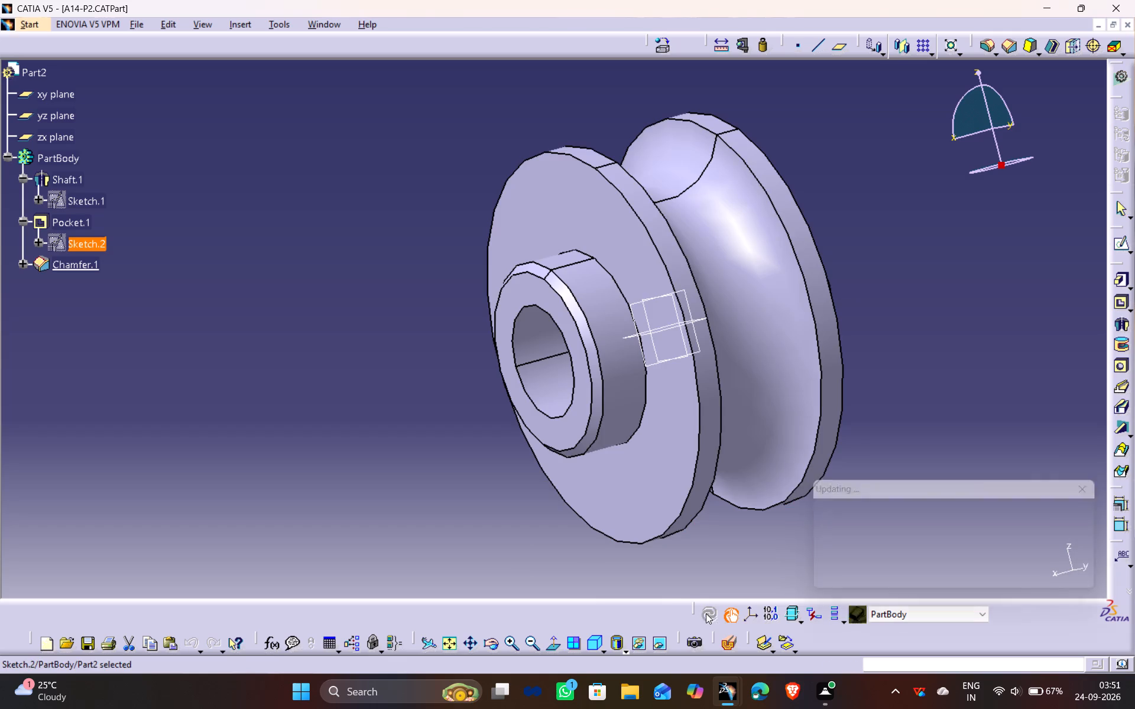
left_click(944, 270)
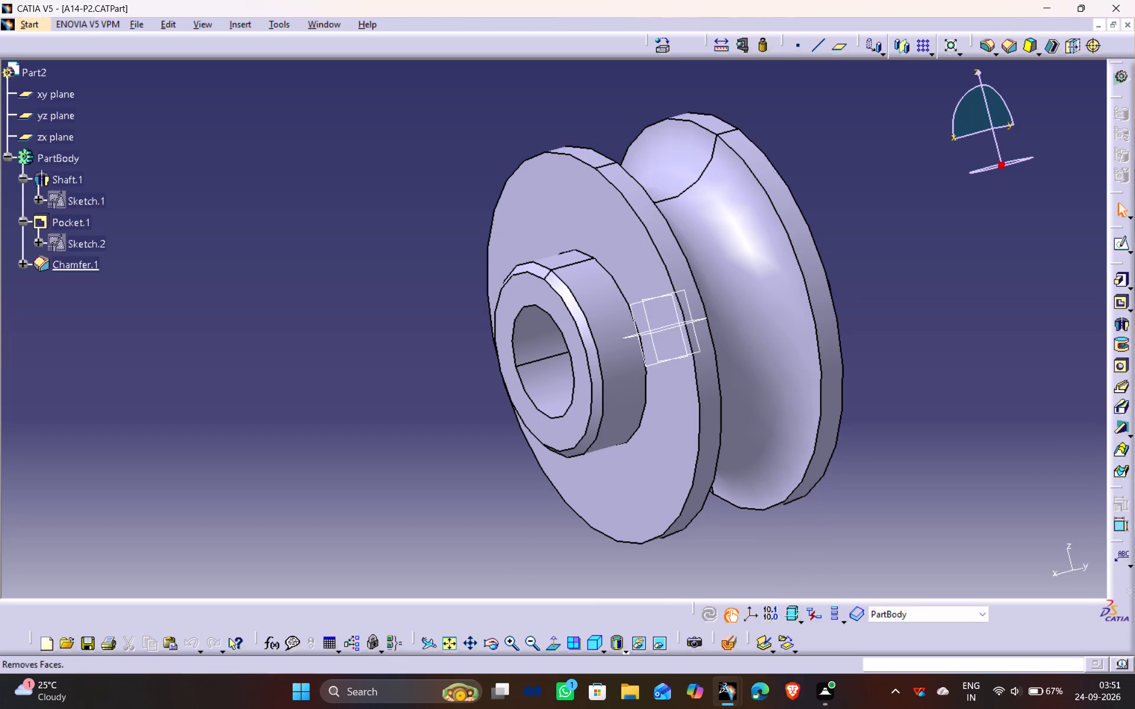
Save the A14-P2 part and close its window to return to Product2.
key("ctrl+s")
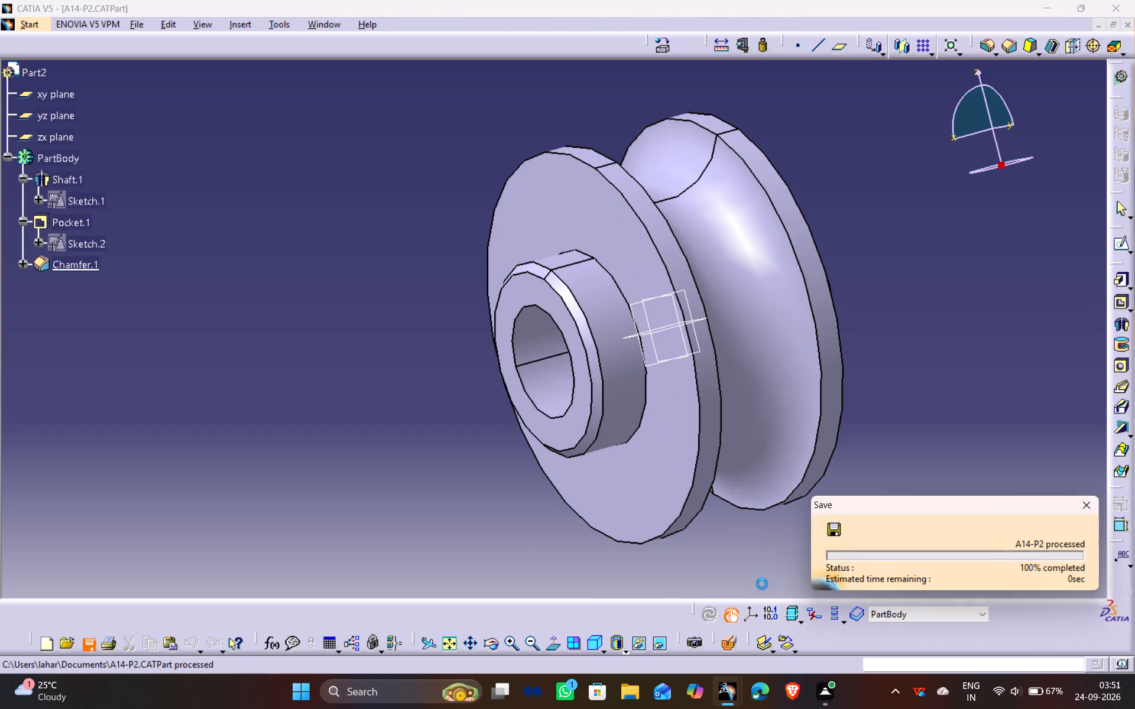
left_click(1127, 23)
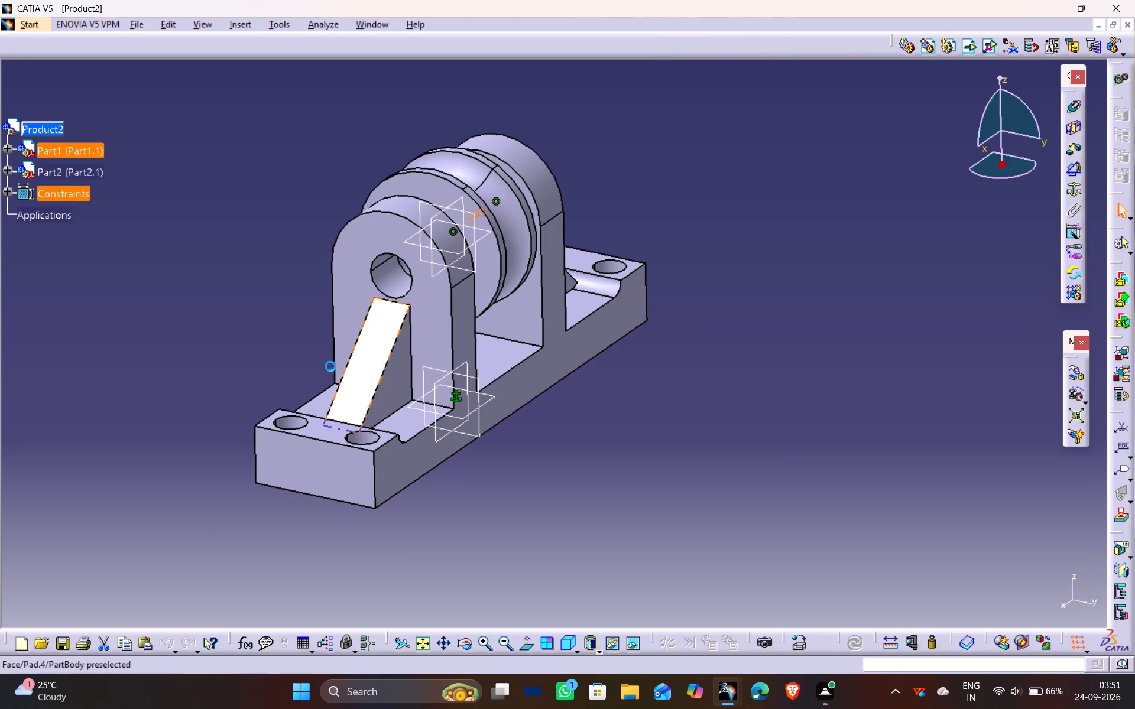
Examine from several angles how the pulley's bore lines up with the holes in the bracket's lugs.
middle_click_drag(220, 387, 378, 270)
left_click_drag(220, 387, 400, 295)
left_click_drag(388, 283, 378, 270)
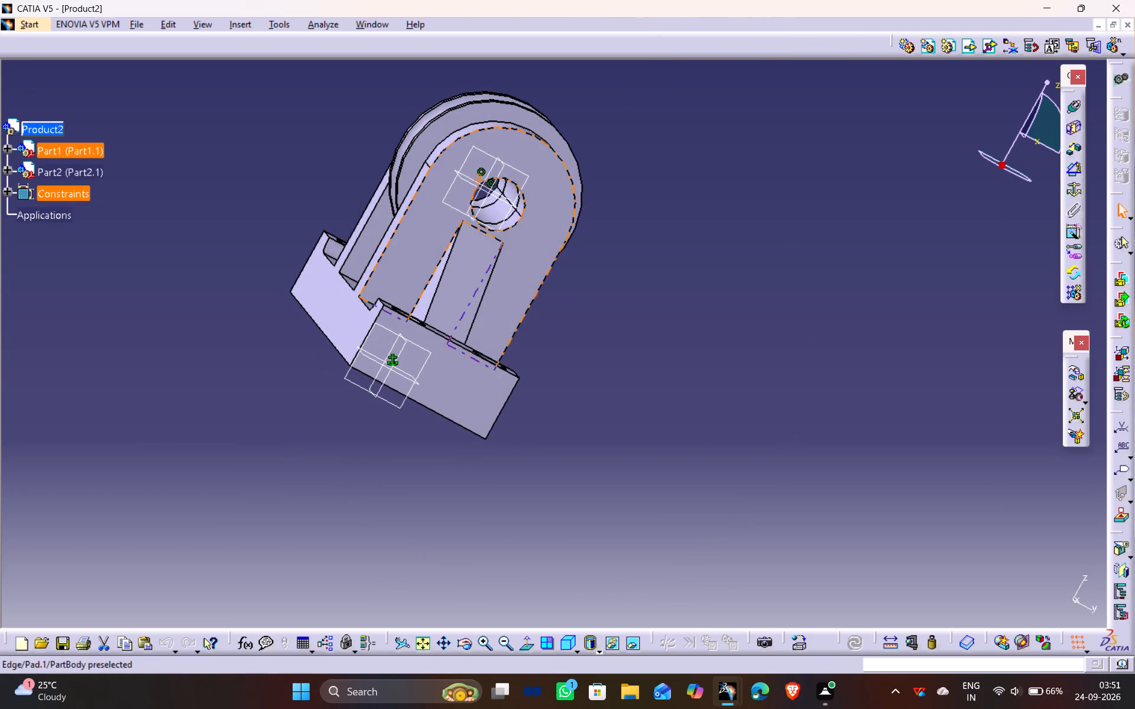
middle_click_drag(674, 383, 638, 359)
left_click_drag(674, 383, 638, 359)
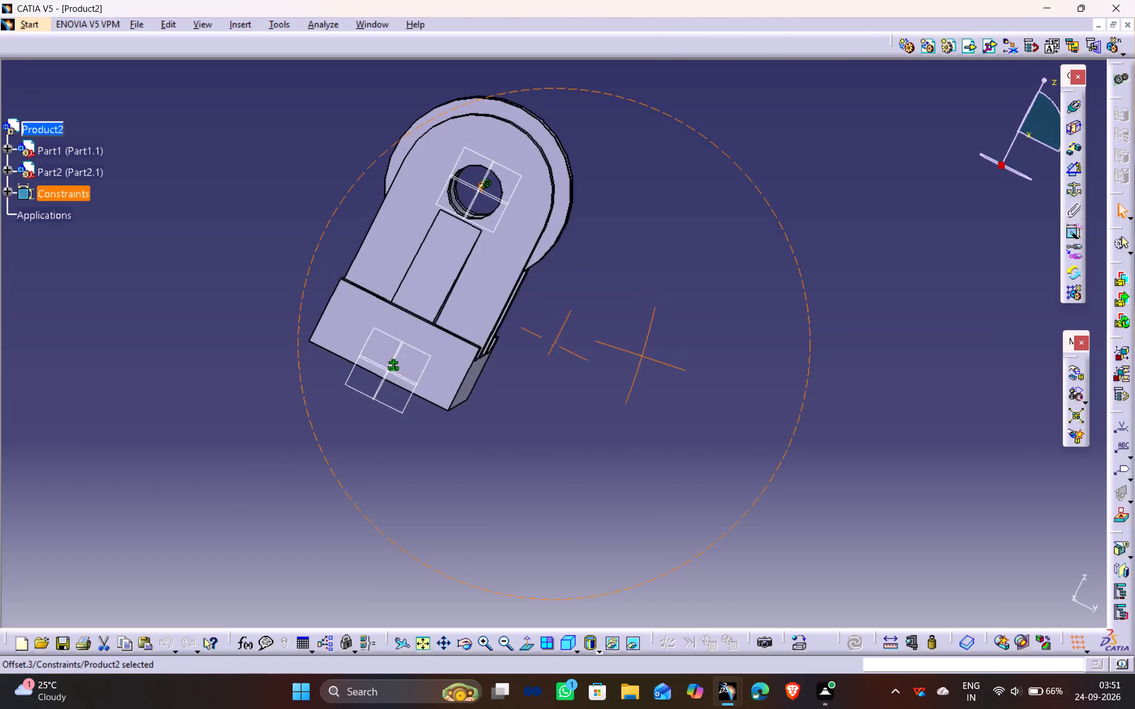
left_click_drag(638, 359, 518, 342)
middle_click_drag(638, 359, 518, 342)
middle_click_drag(634, 279, 608, 318)
middle_click_drag(638, 270, 557, 174)
left_click_drag(638, 270, 557, 174)
middle_click_drag(331, 209, 321, 235)
left_click_drag(331, 209, 321, 235)
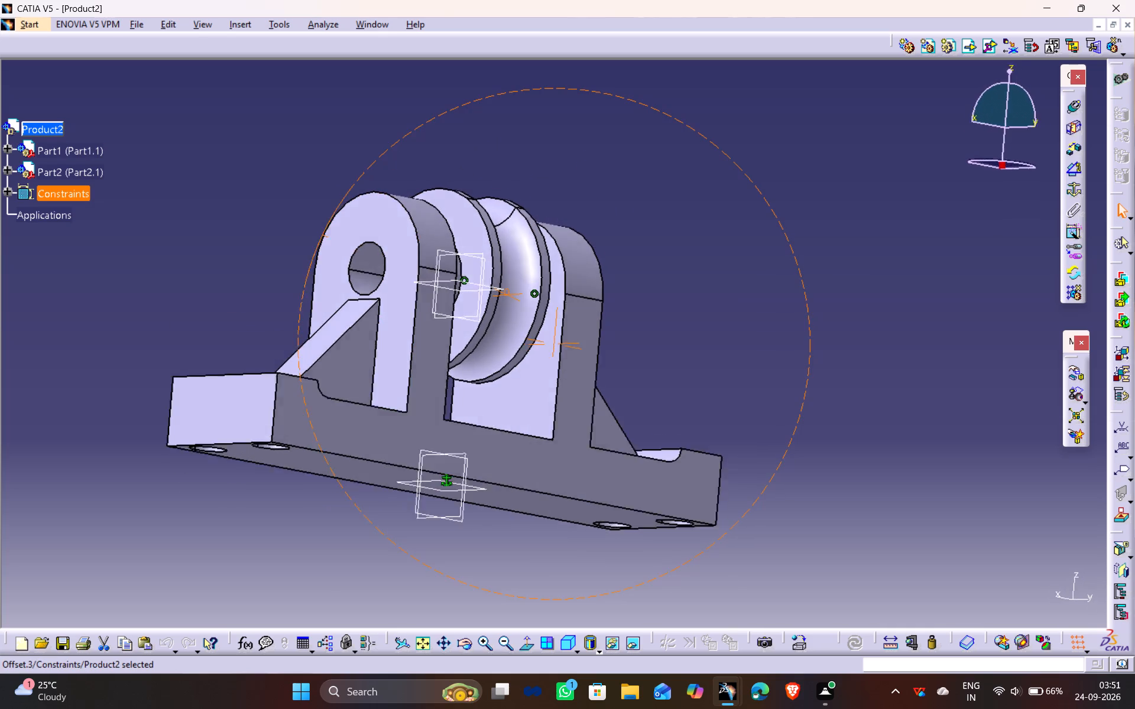
left_click_drag(321, 235, 303, 344)
middle_click_drag(321, 235, 303, 344)
middle_click_drag(359, 217, 434, 267)
left_click_drag(359, 217, 434, 266)
scroll(434, 271, "down", 1)
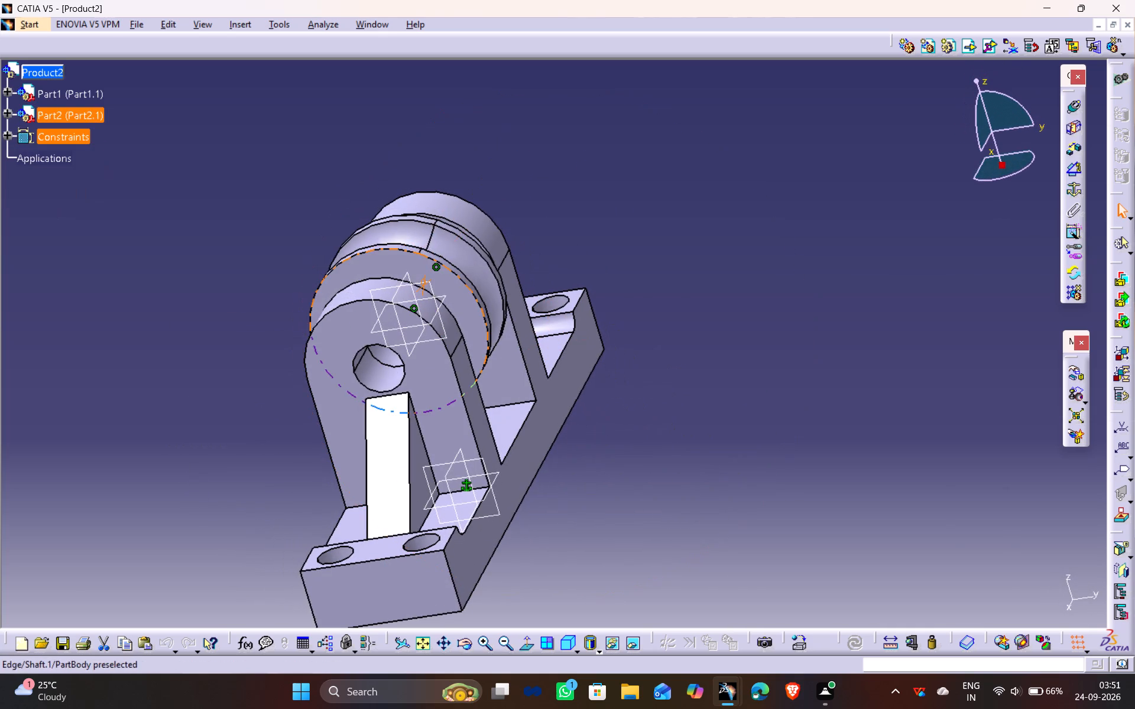
middle_click_drag(578, 546, 488, 542)
left_click_drag(578, 546, 488, 542)
scroll(488, 542, "up", 1)
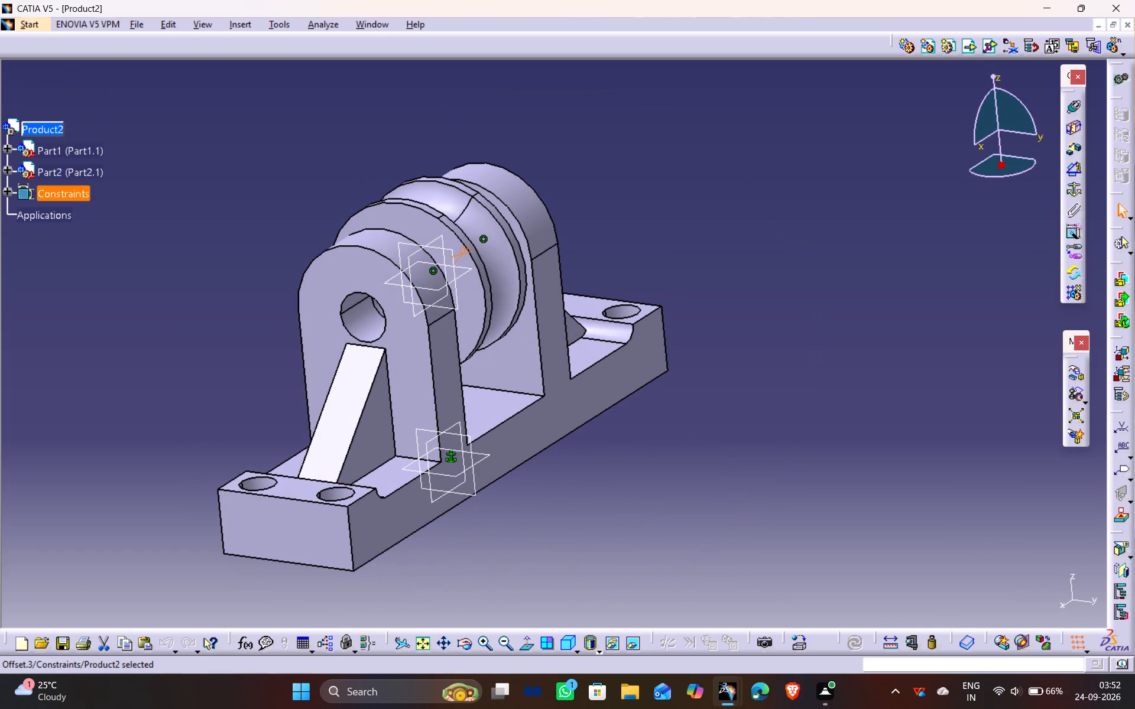
left_click(691, 63)
left_click(689, 174)
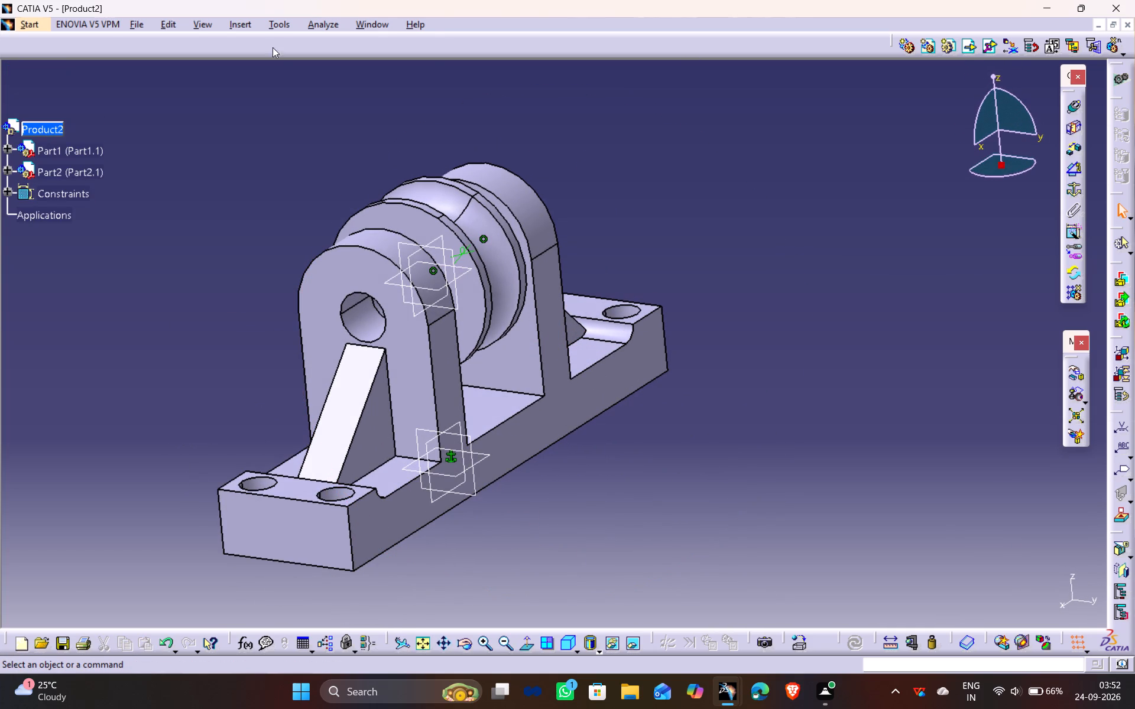
Insert the existing part file A14-P3, the pin, into Product2 and dismiss the incident report.
left_click(243, 25)
left_click(254, 290)
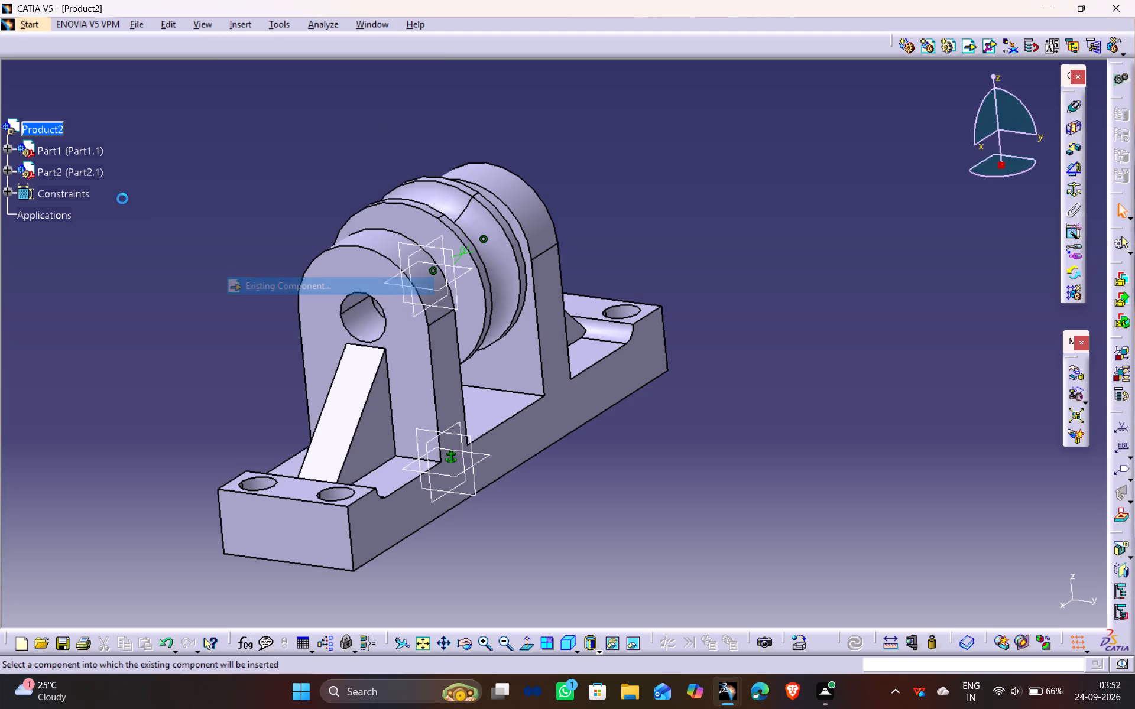
left_click(56, 127)
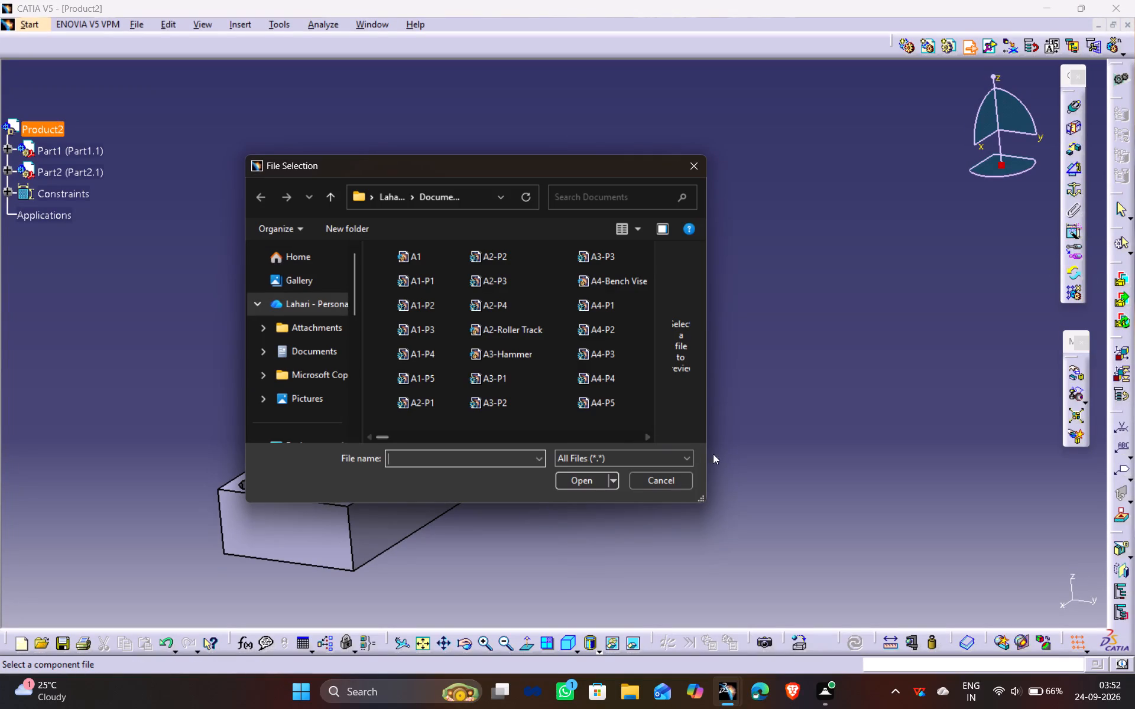
scroll(569, 383, "down", 11)
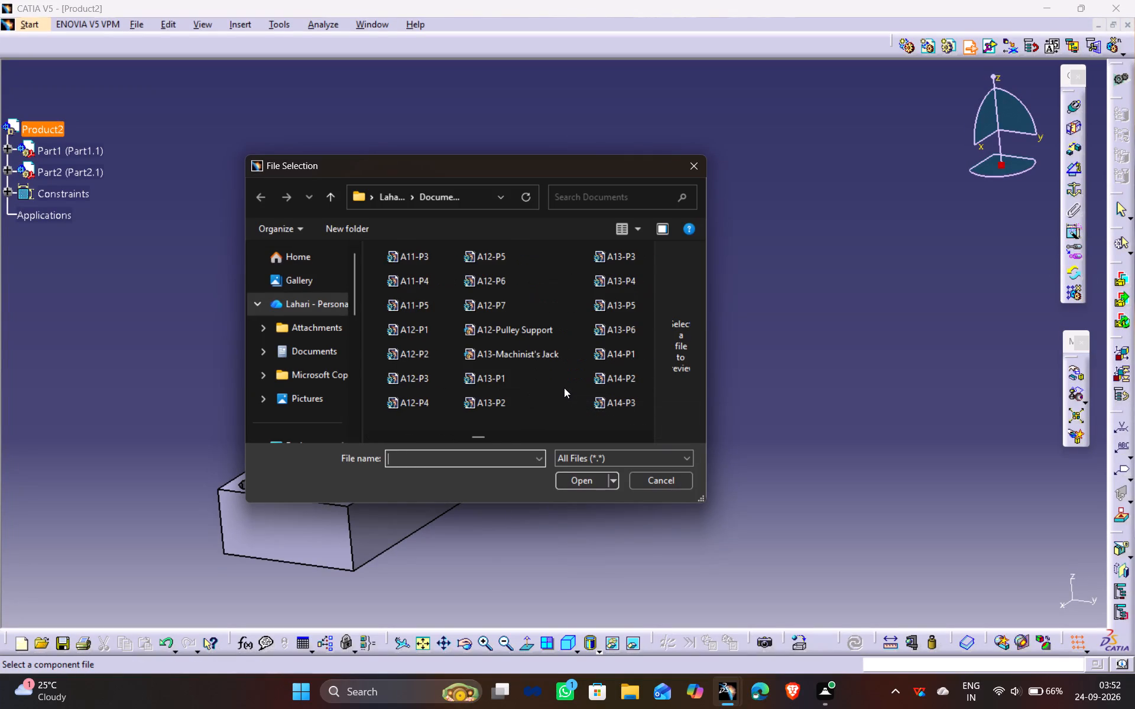
scroll(564, 388, "down", 1)
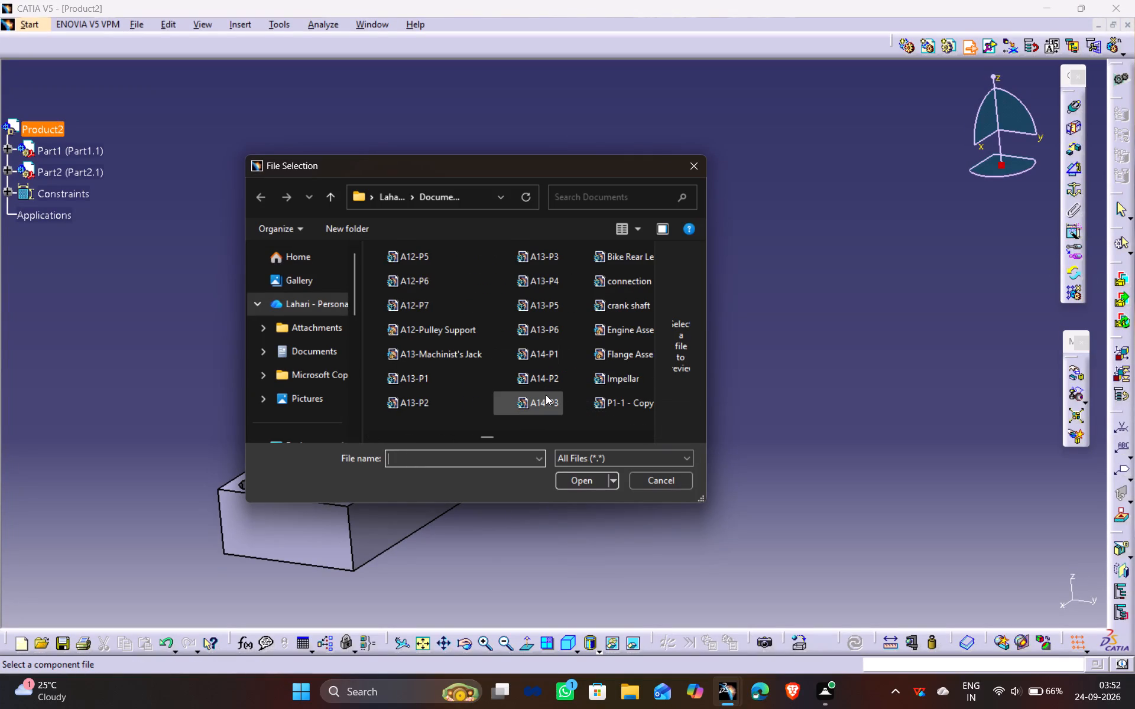
left_click(546, 396)
left_click(586, 478)
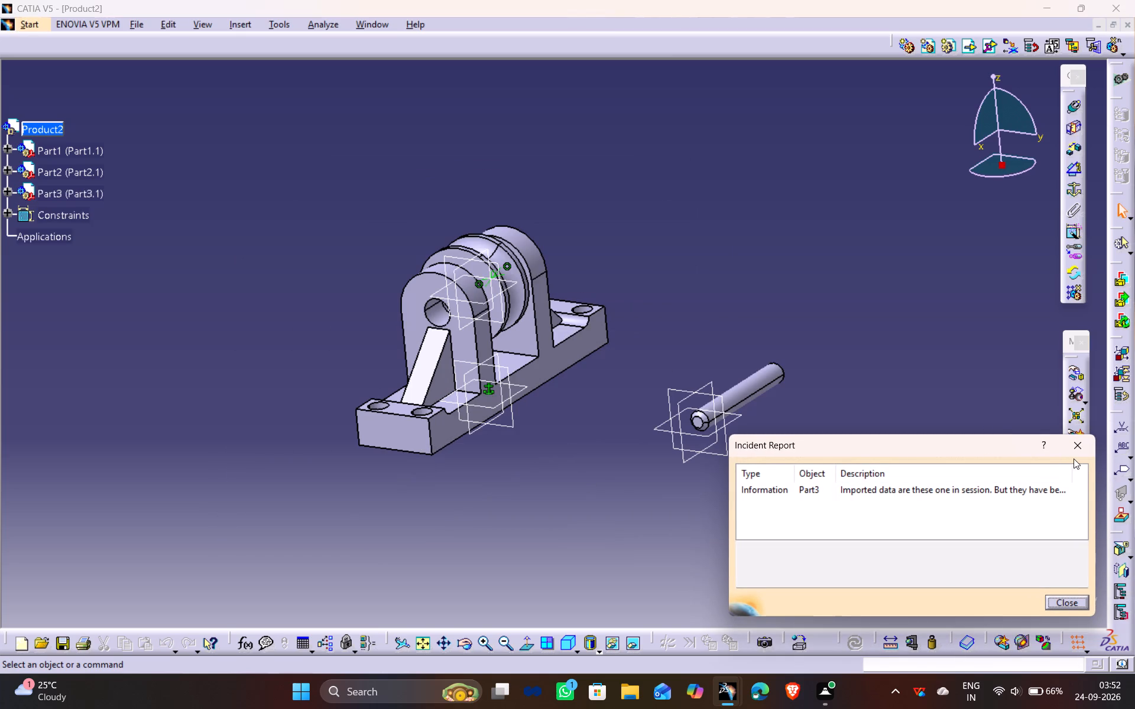
left_click(1049, 491)
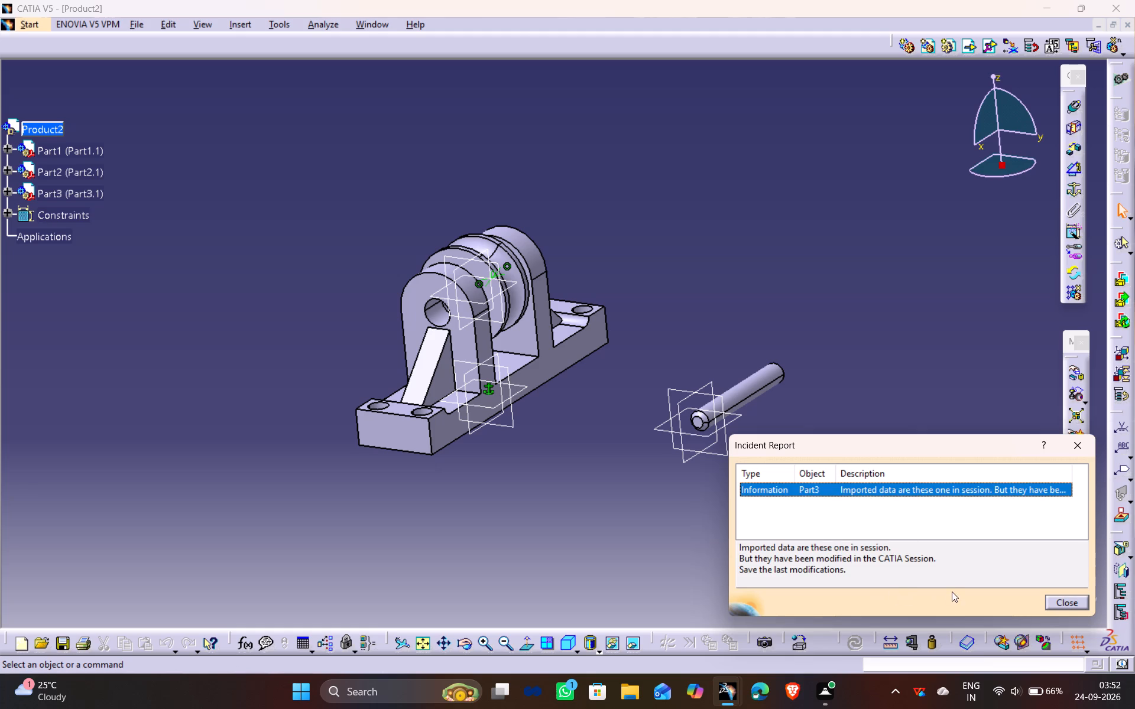
left_click(990, 496)
left_click(1078, 445)
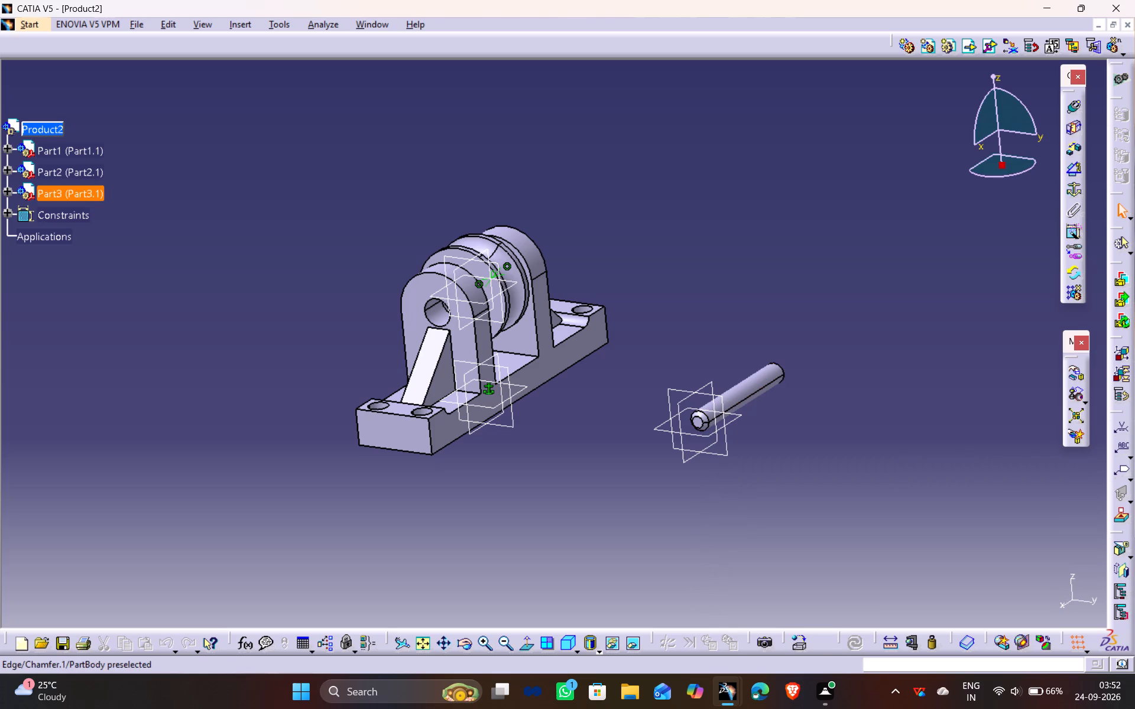
Add a coincidence constraint between the pin's axis and the axis of the bracket's lug hole.
left_click(1077, 110)
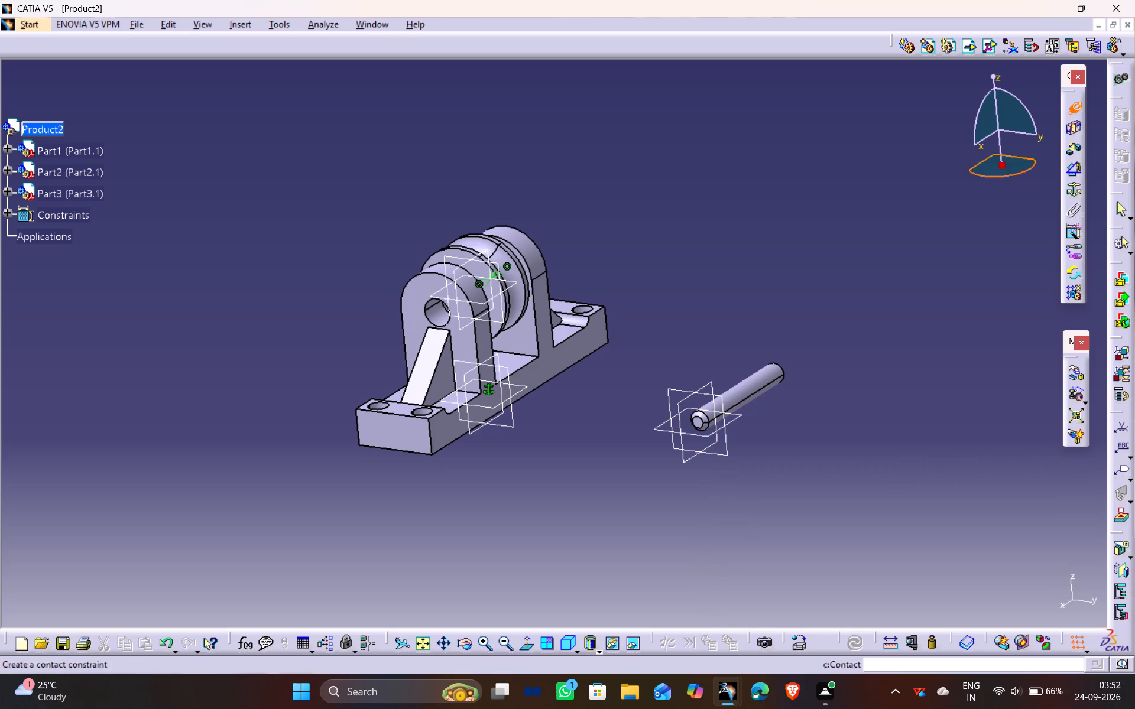
left_click(765, 391)
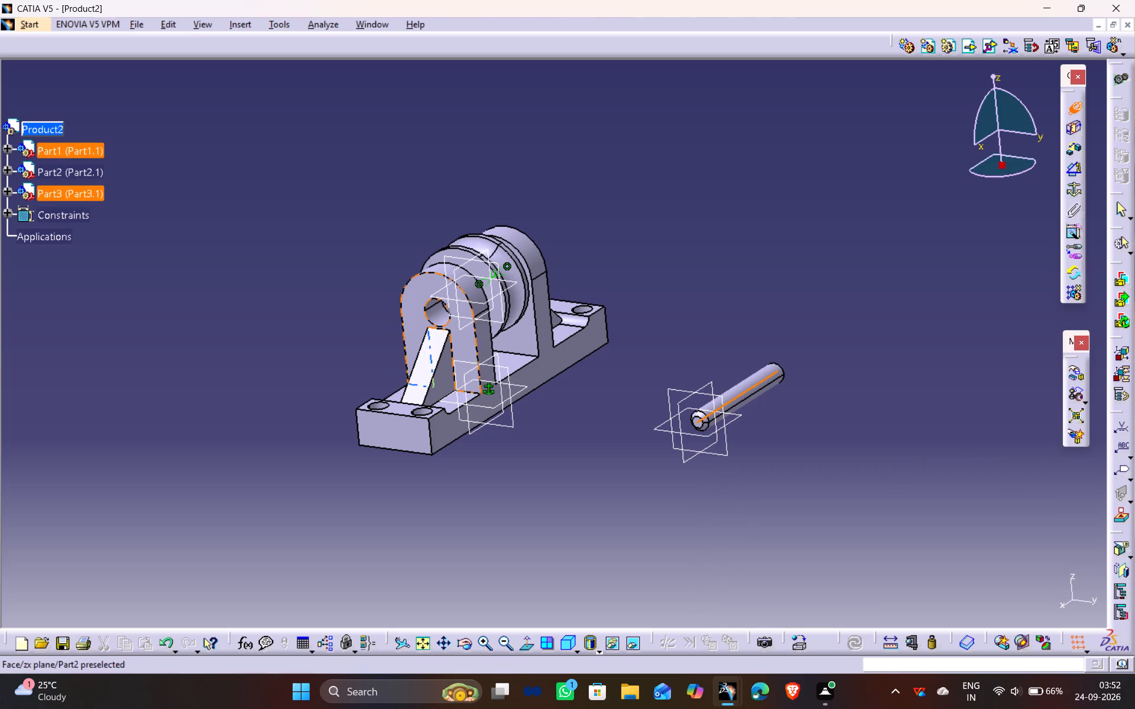
left_click(439, 313)
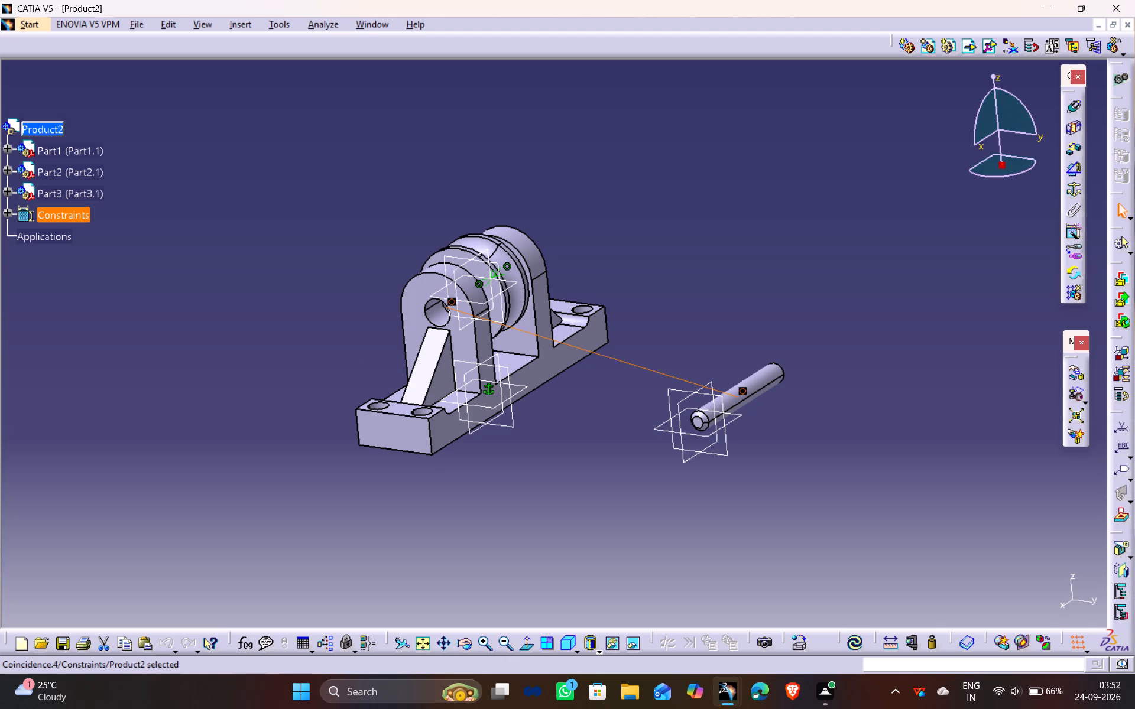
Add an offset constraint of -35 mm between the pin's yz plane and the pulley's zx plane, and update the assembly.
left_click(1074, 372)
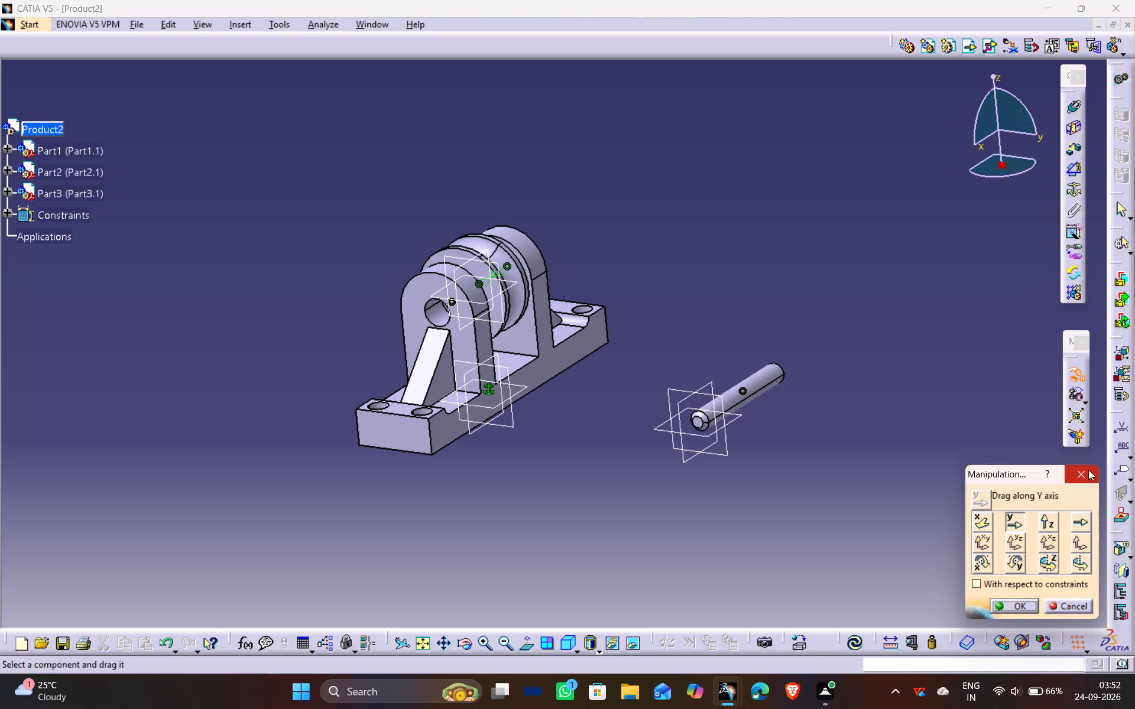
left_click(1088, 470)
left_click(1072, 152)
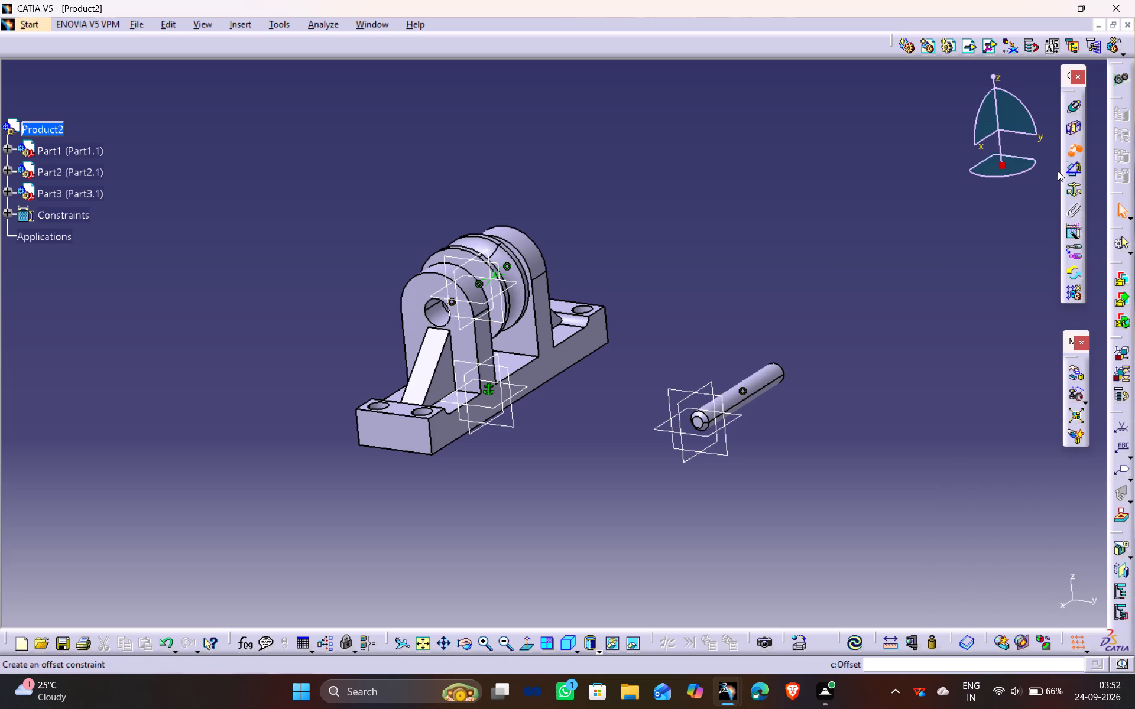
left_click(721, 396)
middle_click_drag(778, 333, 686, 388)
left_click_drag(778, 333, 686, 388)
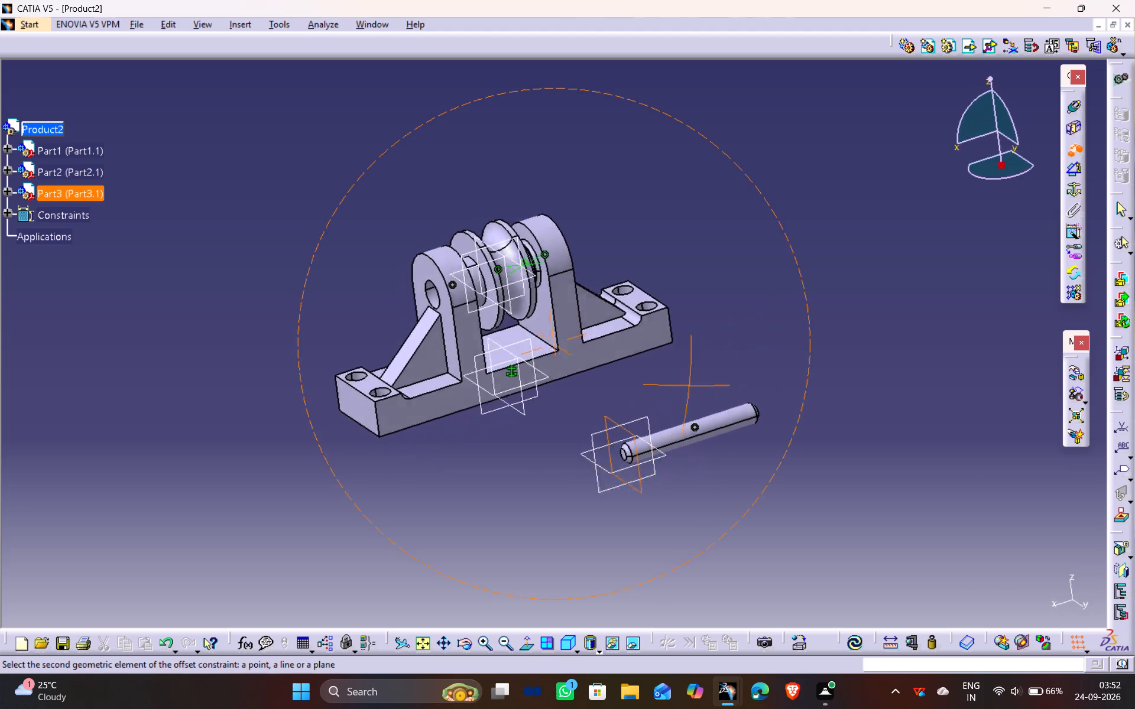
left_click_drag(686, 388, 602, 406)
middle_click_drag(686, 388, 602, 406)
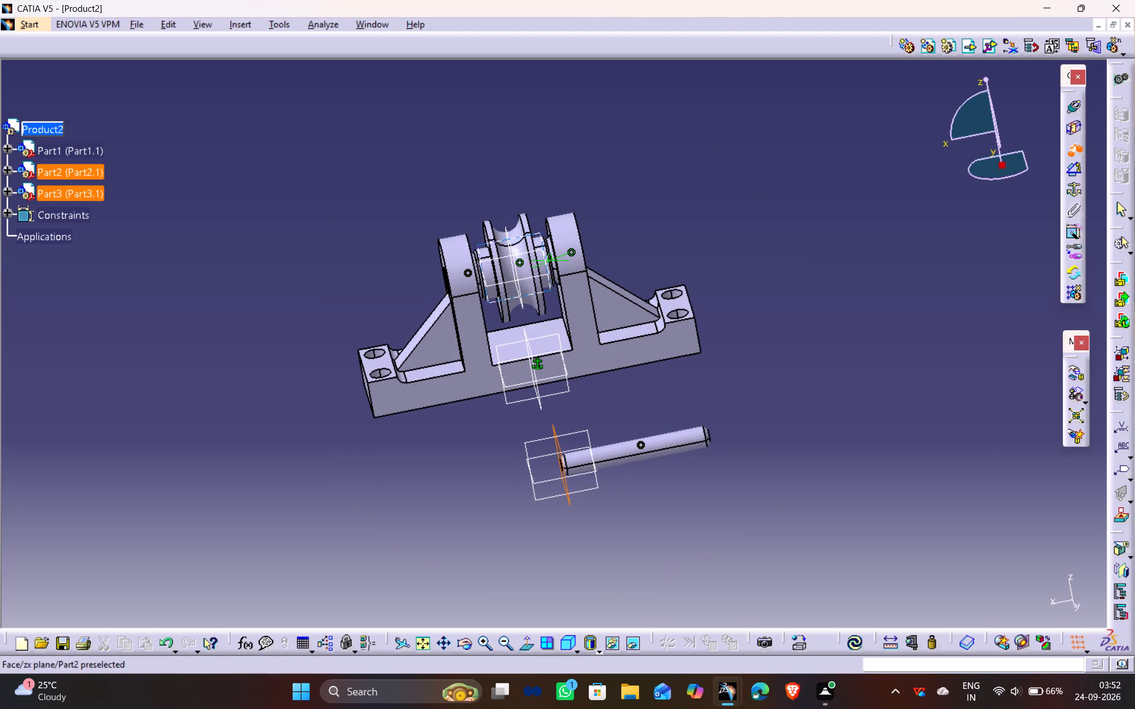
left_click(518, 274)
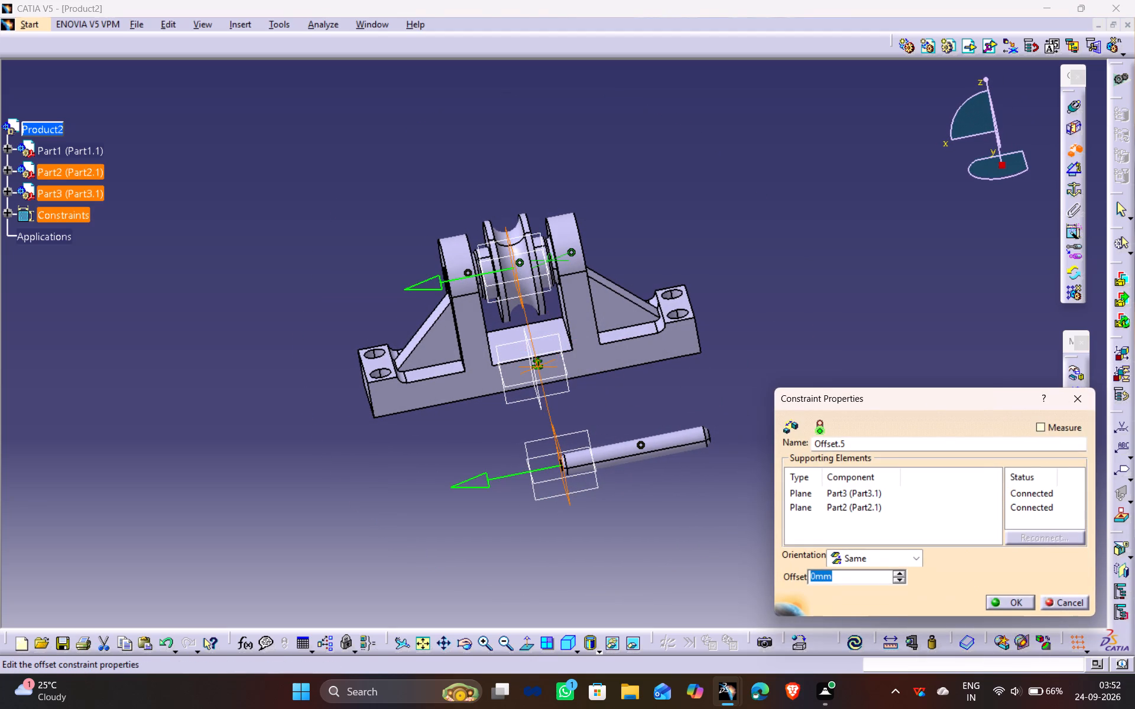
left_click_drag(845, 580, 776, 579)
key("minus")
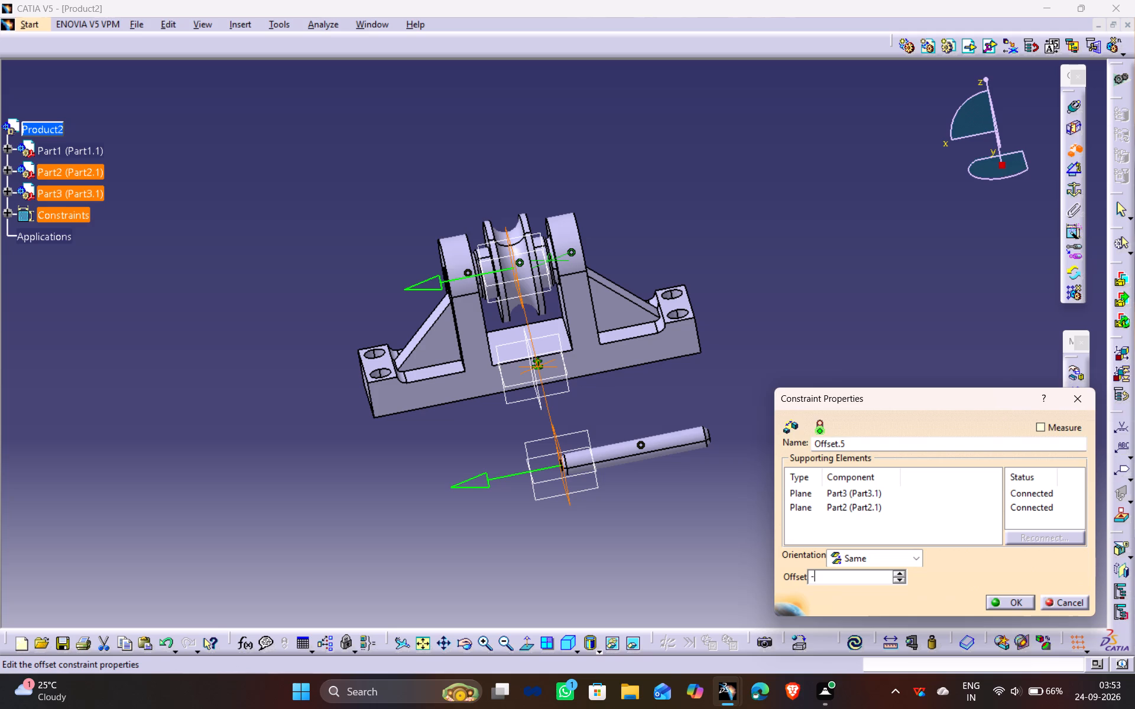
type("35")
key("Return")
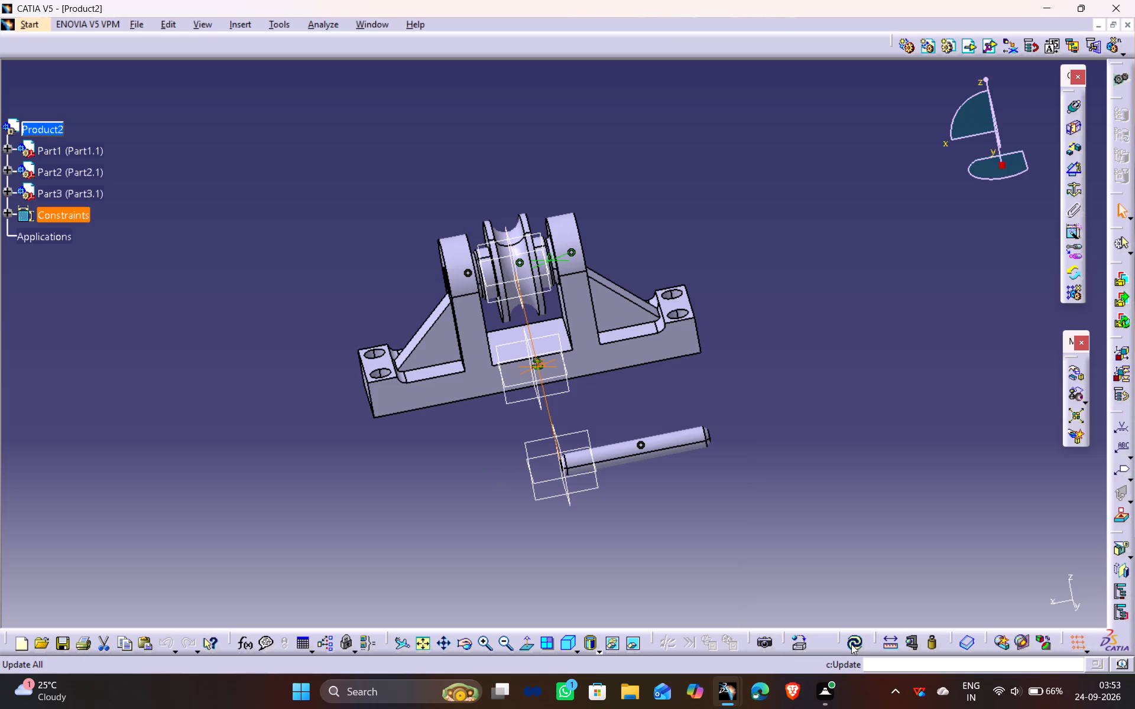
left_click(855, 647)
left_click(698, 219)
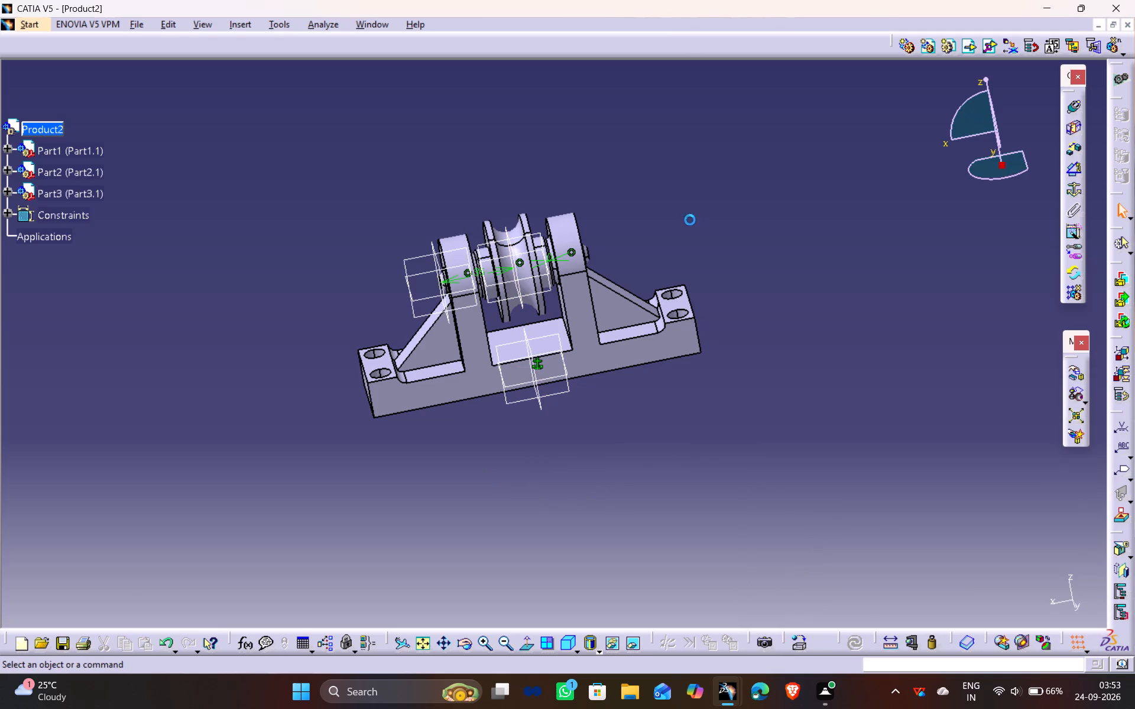
Examine in a standard side view how far the pin's ends extend beyond the bracket's lugs.
left_click(579, 649)
left_click(554, 581)
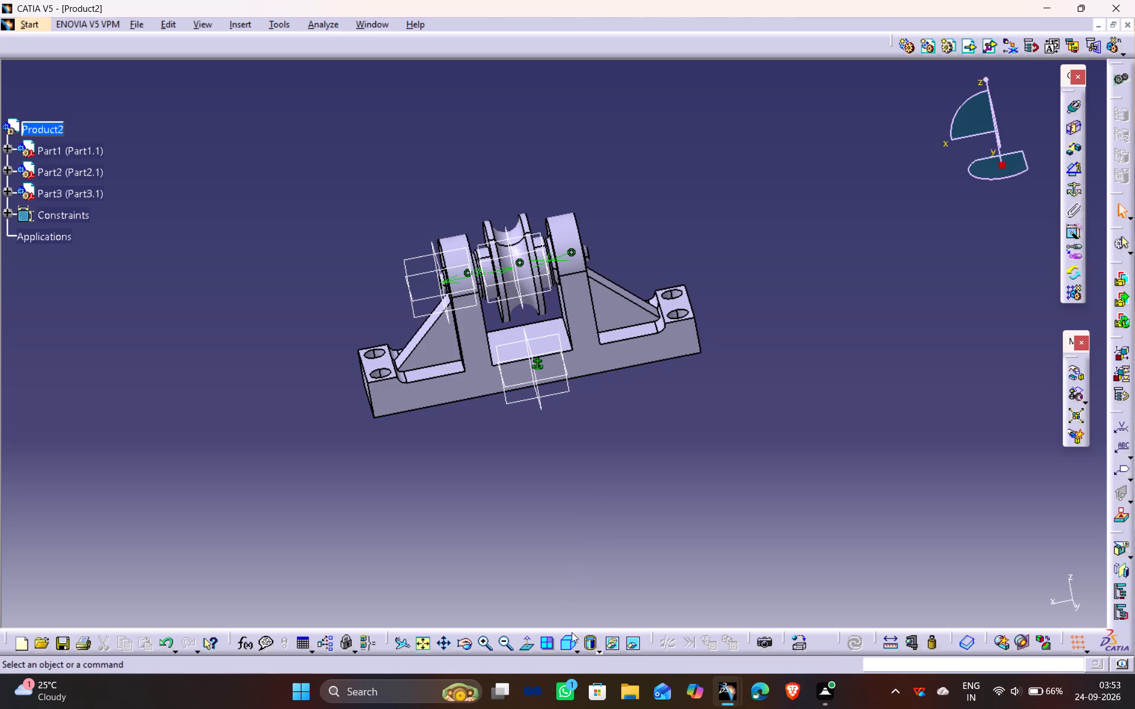
left_click(569, 639)
left_click(578, 652)
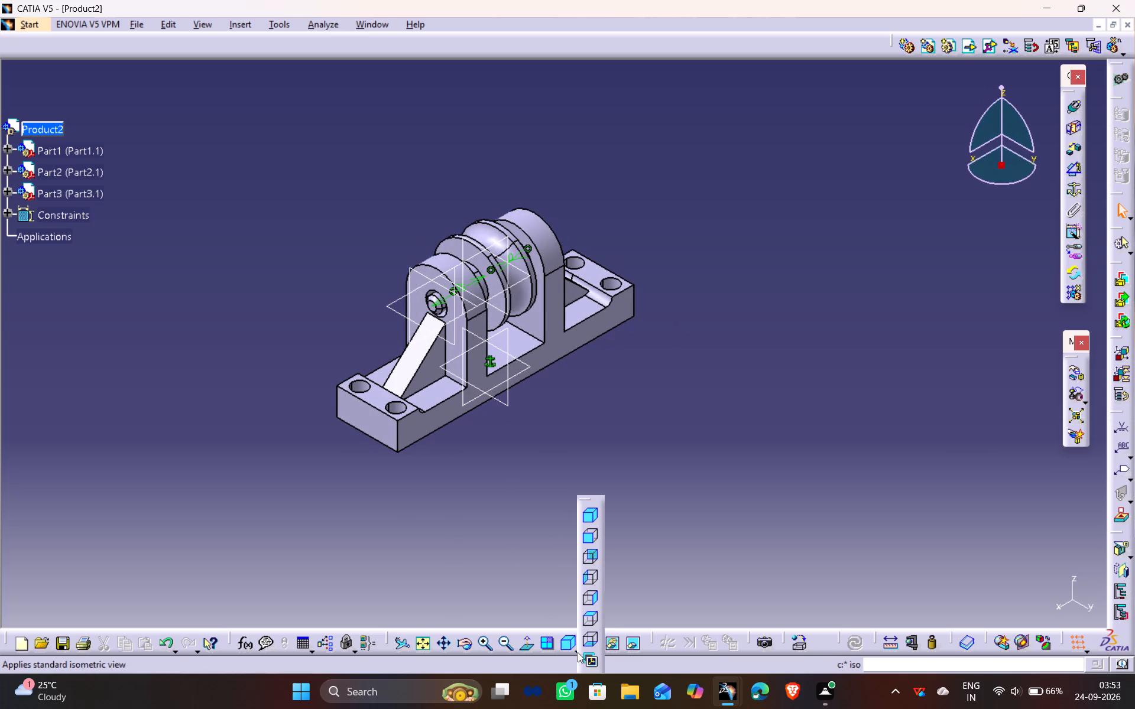
left_click(594, 596)
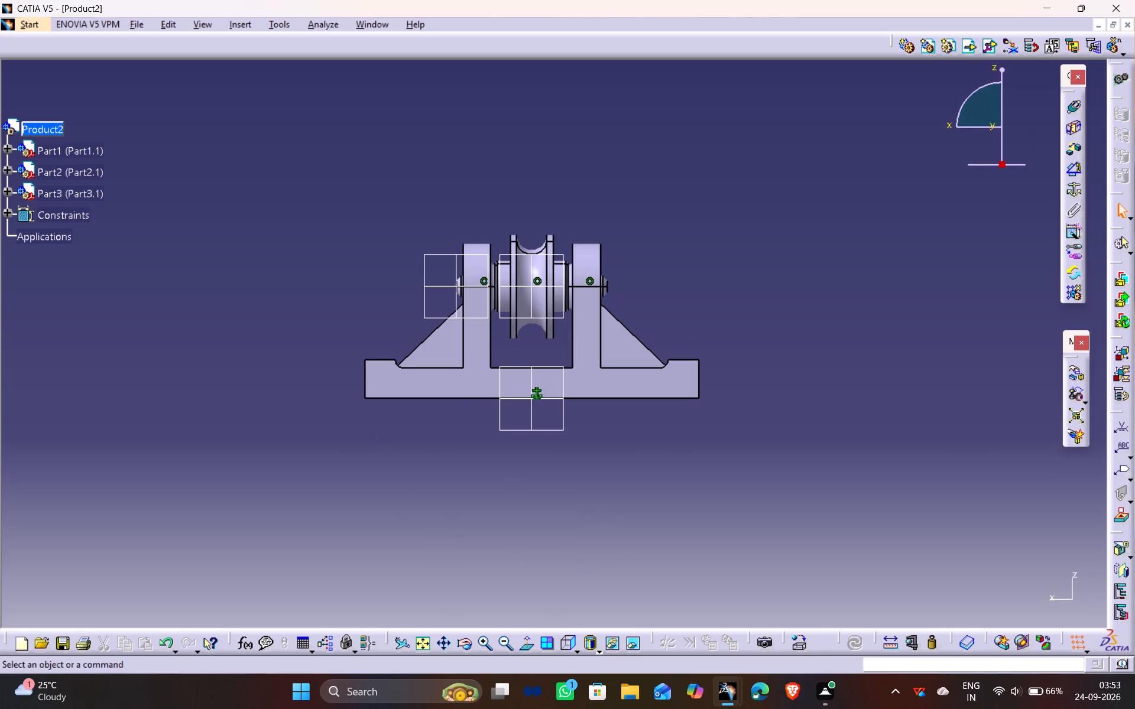
middle_click_drag(545, 555, 536, 492, "ctrl")
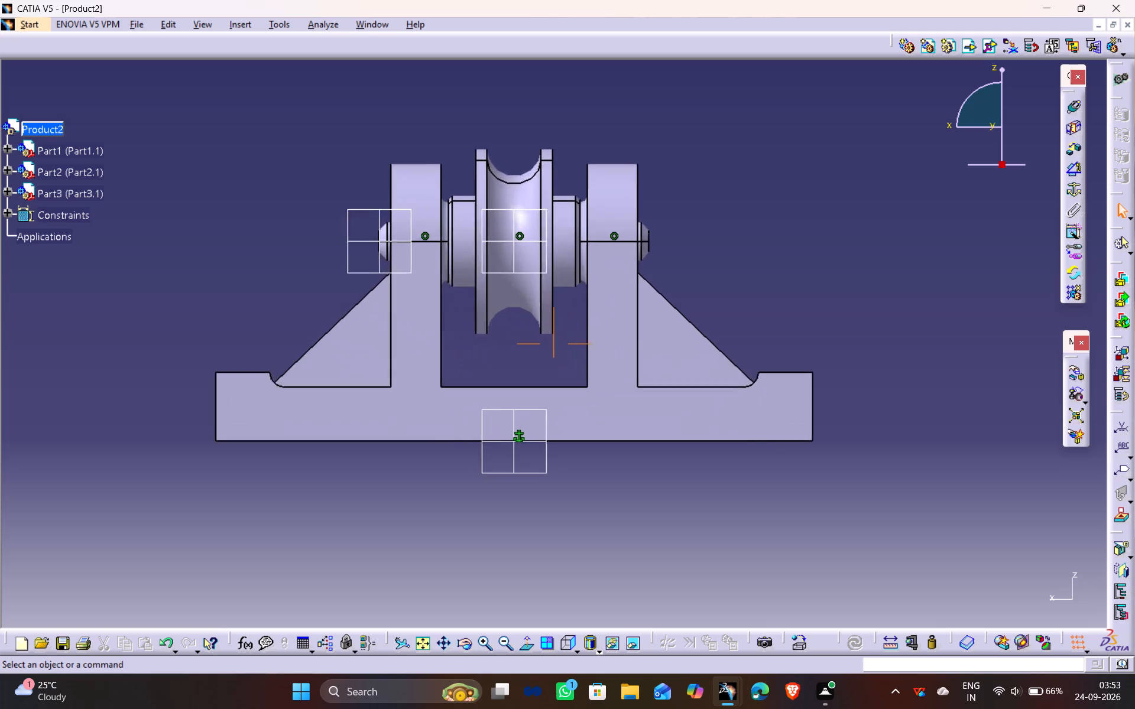
middle_click_drag(536, 492, 534, 466, "ctrl")
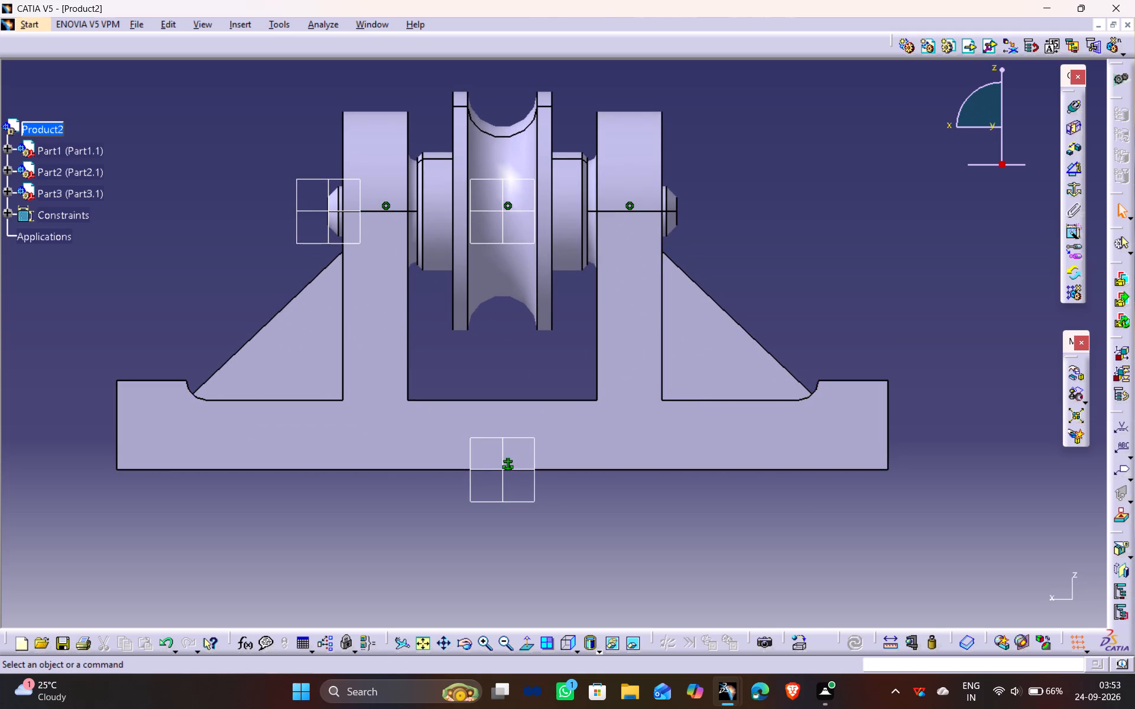
middle_click_drag(546, 331, 559, 347)
middle_click_drag(518, 565, 518, 547, "ctrl")
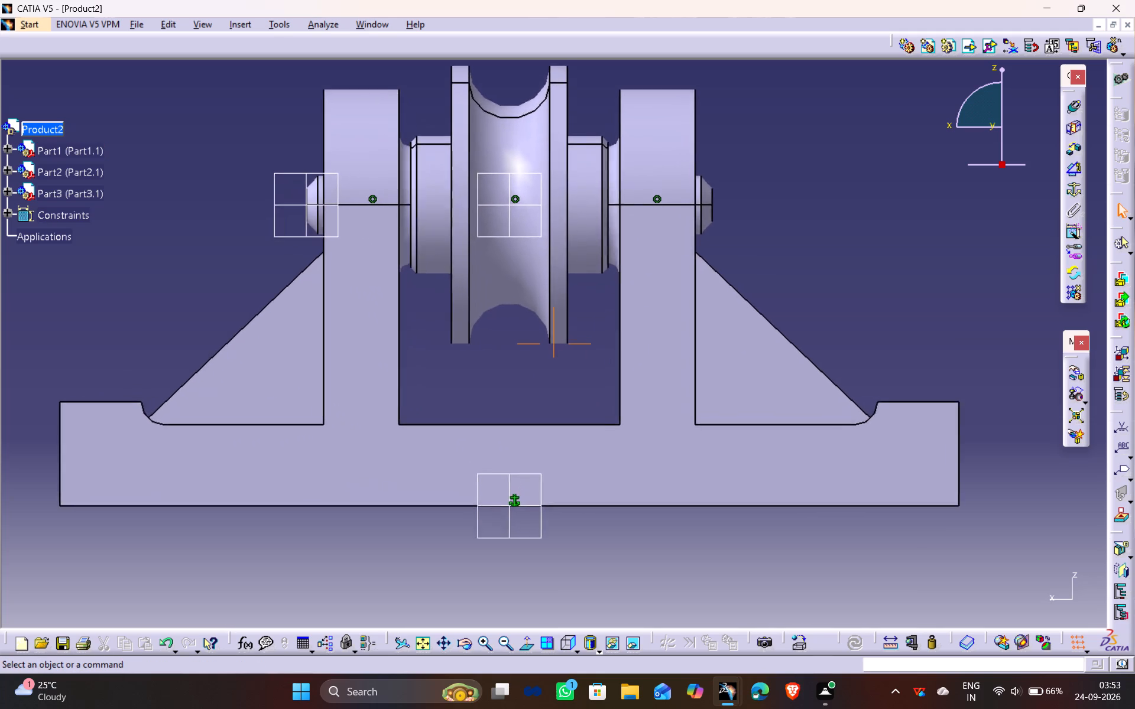
middle_click_drag(518, 547, 520, 536, "ctrl")
middle_click_drag(529, 404, 534, 425)
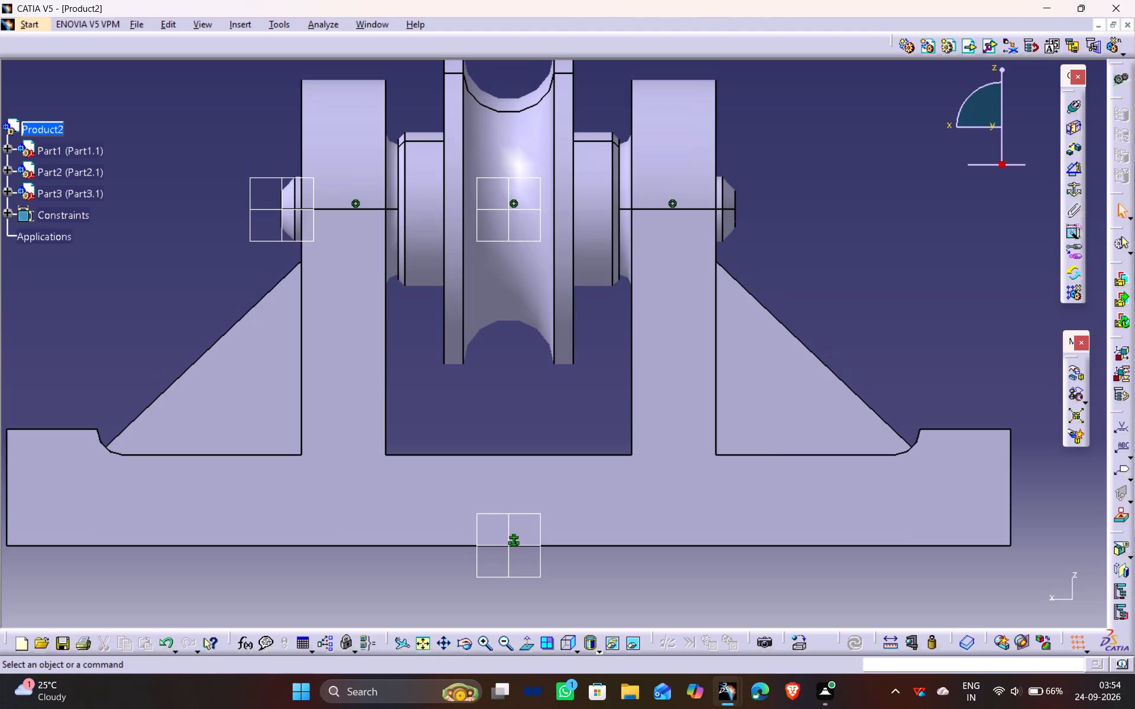
middle_click_drag(533, 413, 532, 432, "ctrl")
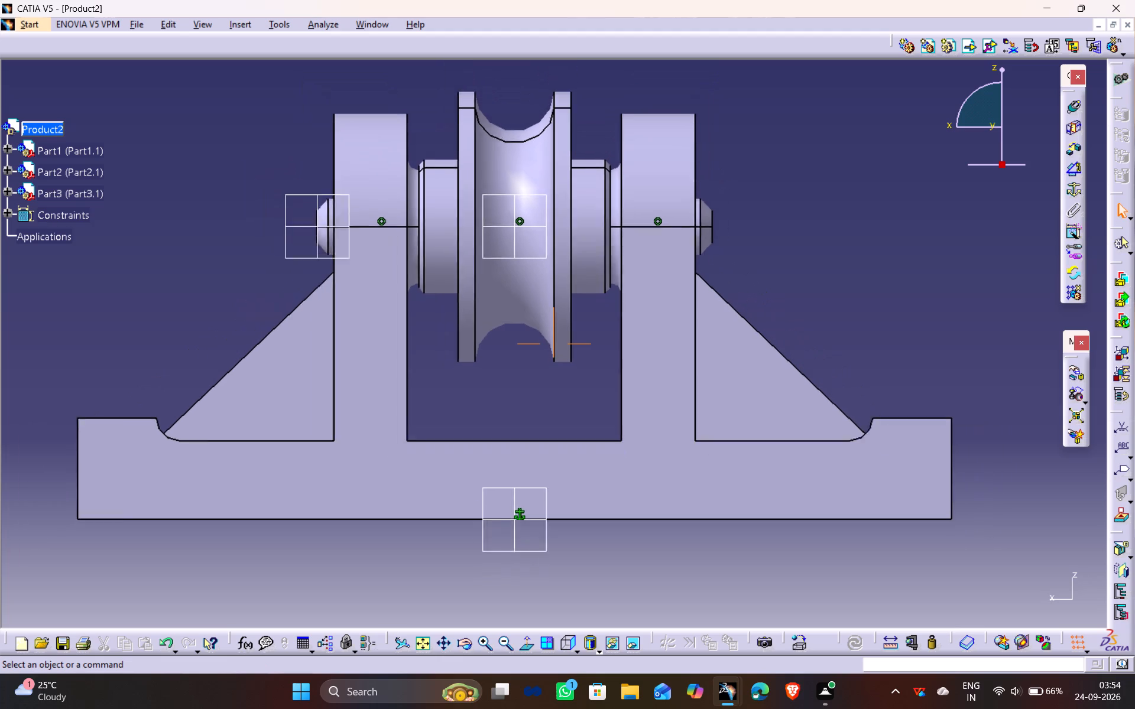
middle_click_drag(532, 432, 531, 479, "ctrl")
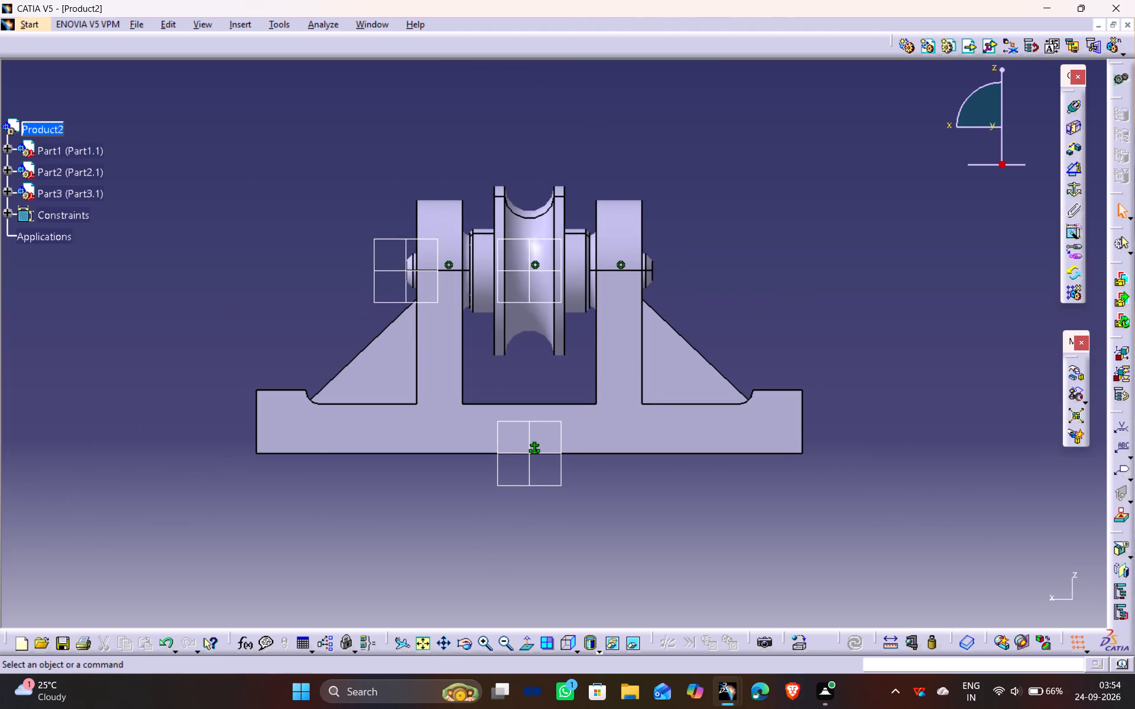
Examine from several angles how the pin fits inside the bracket's lug holes.
middle_click_drag(347, 272, 414, 291)
left_click_drag(347, 272, 414, 291)
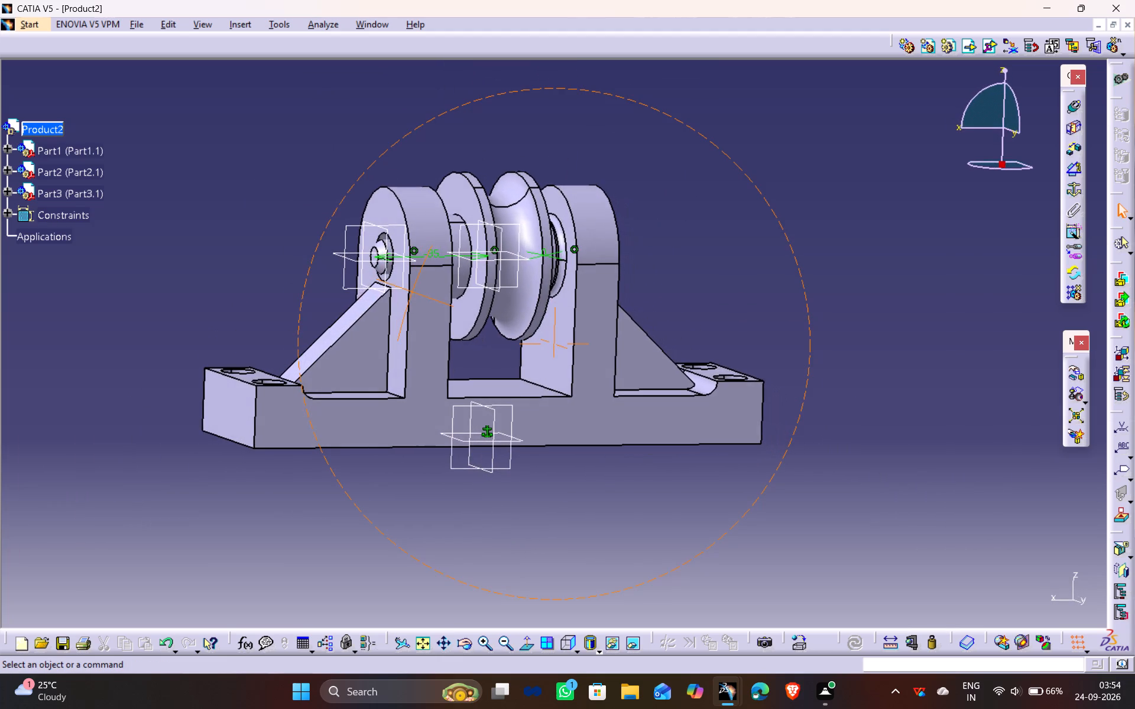
middle_click_drag(414, 291, 408, 294)
left_click_drag(414, 291, 408, 294)
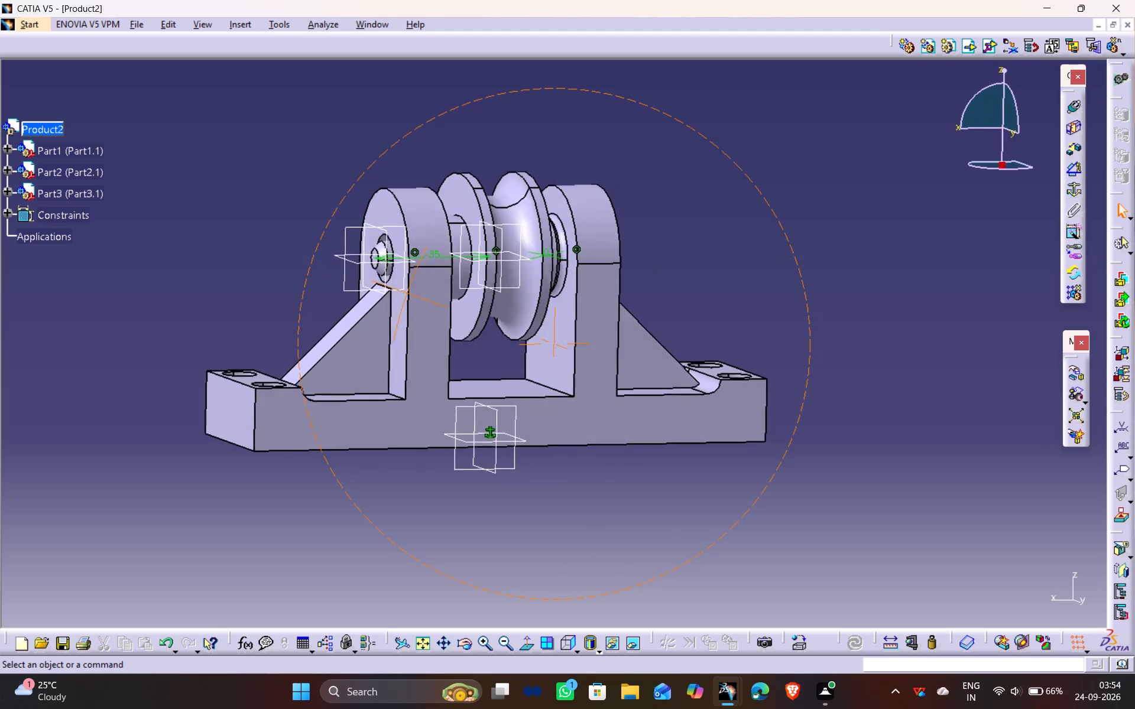
left_click_drag(408, 294, 421, 299)
middle_click_drag(408, 294, 421, 299)
left_click(421, 299)
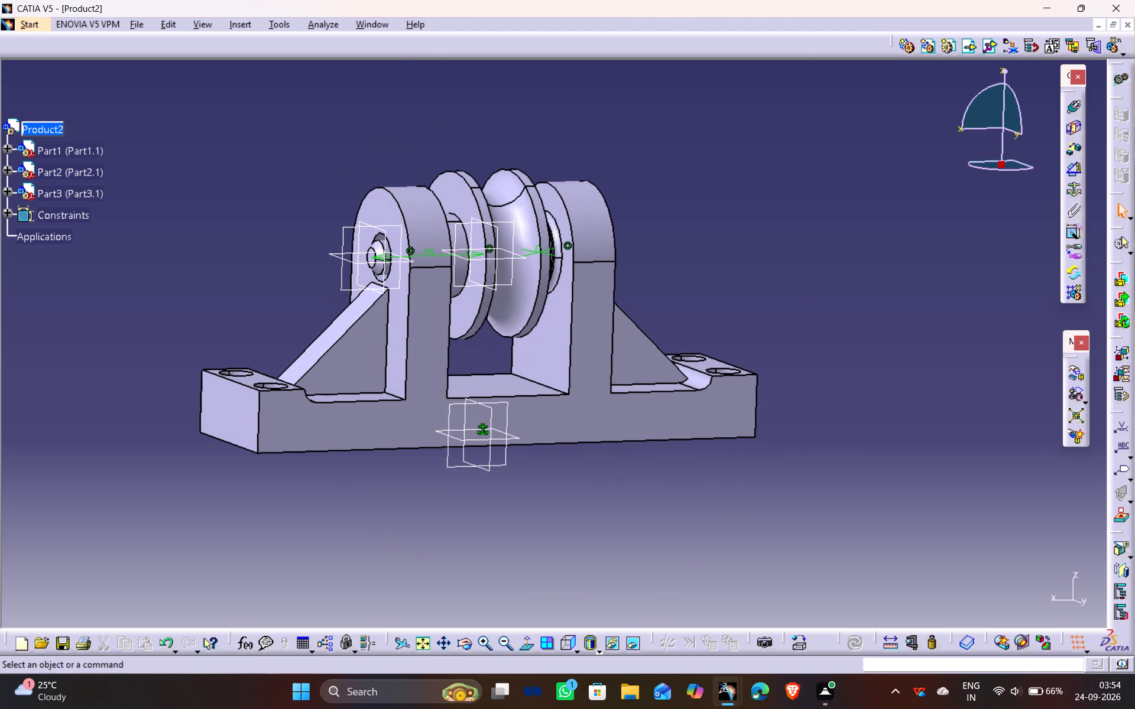
middle_click_drag(428, 123, 691, 194)
left_click_drag(428, 123, 691, 194)
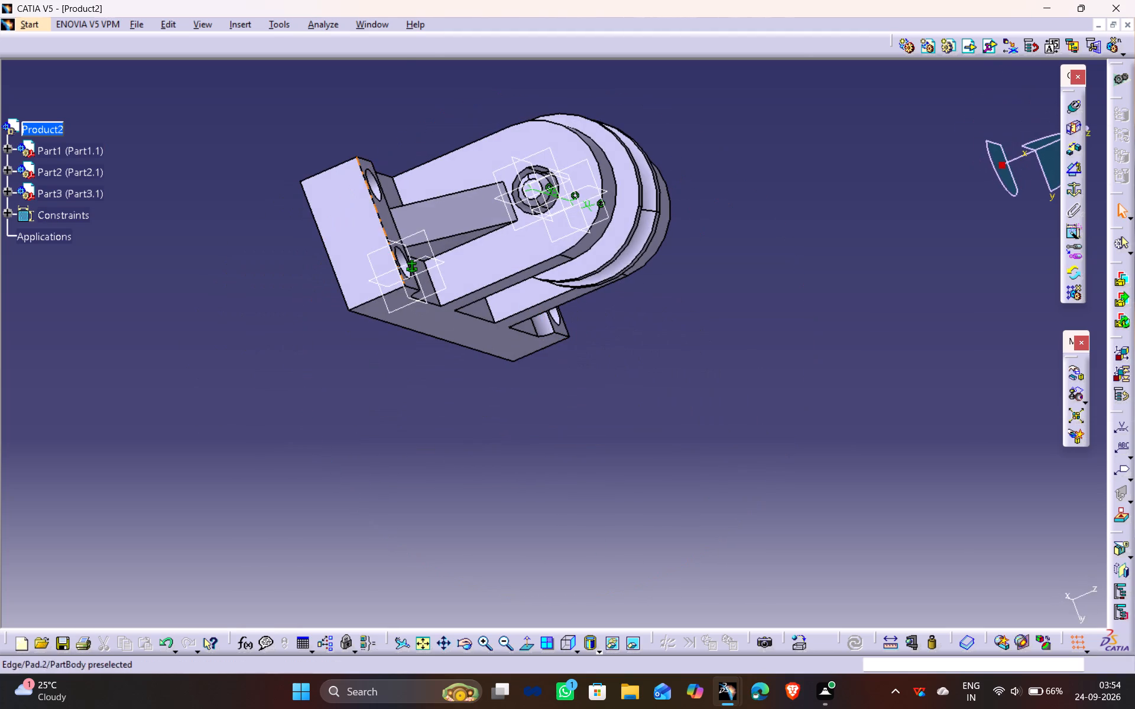
middle_click_drag(275, 137, 332, 433)
left_click_drag(275, 137, 332, 433)
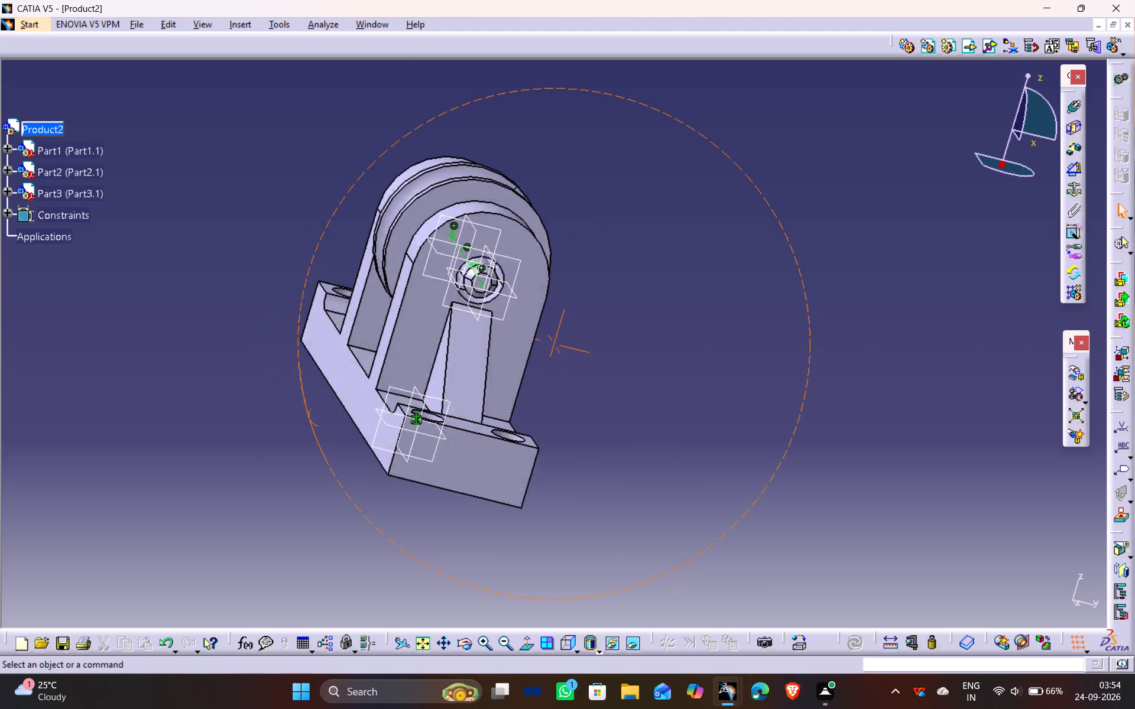
left_click_drag(332, 433, 317, 435)
middle_click_drag(332, 433, 317, 435)
middle_click_drag(614, 398, 592, 310)
left_click_drag(614, 398, 592, 310)
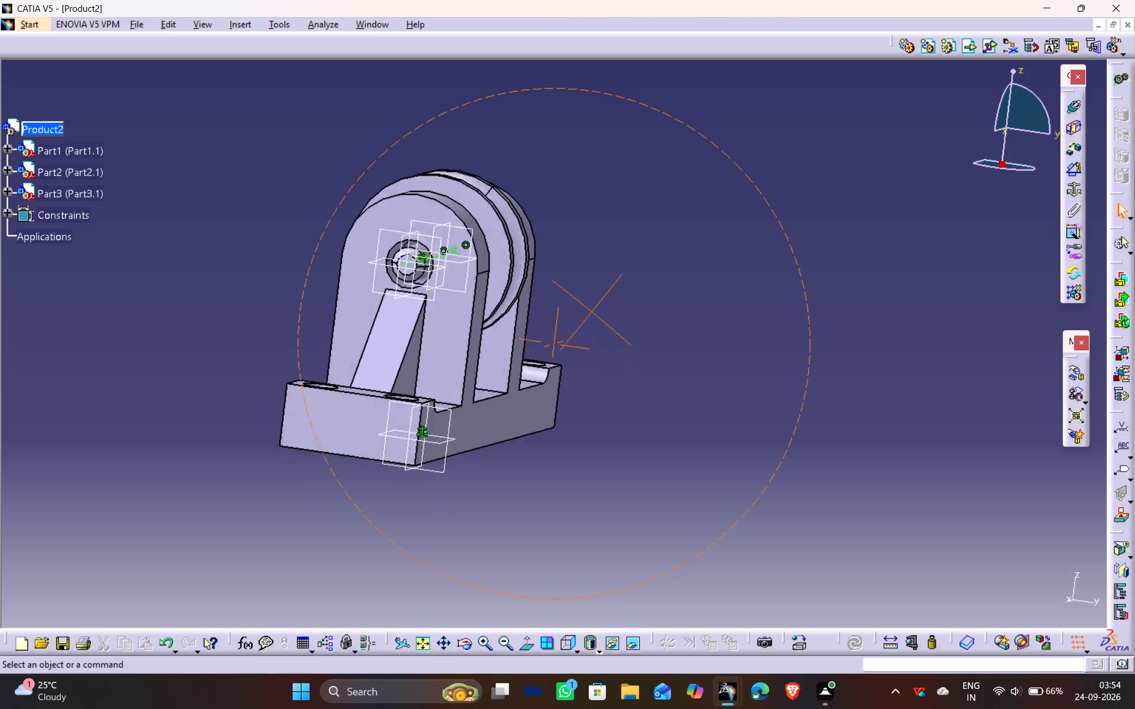
middle_click_drag(592, 310, 660, 299)
left_click_drag(592, 310, 660, 299)
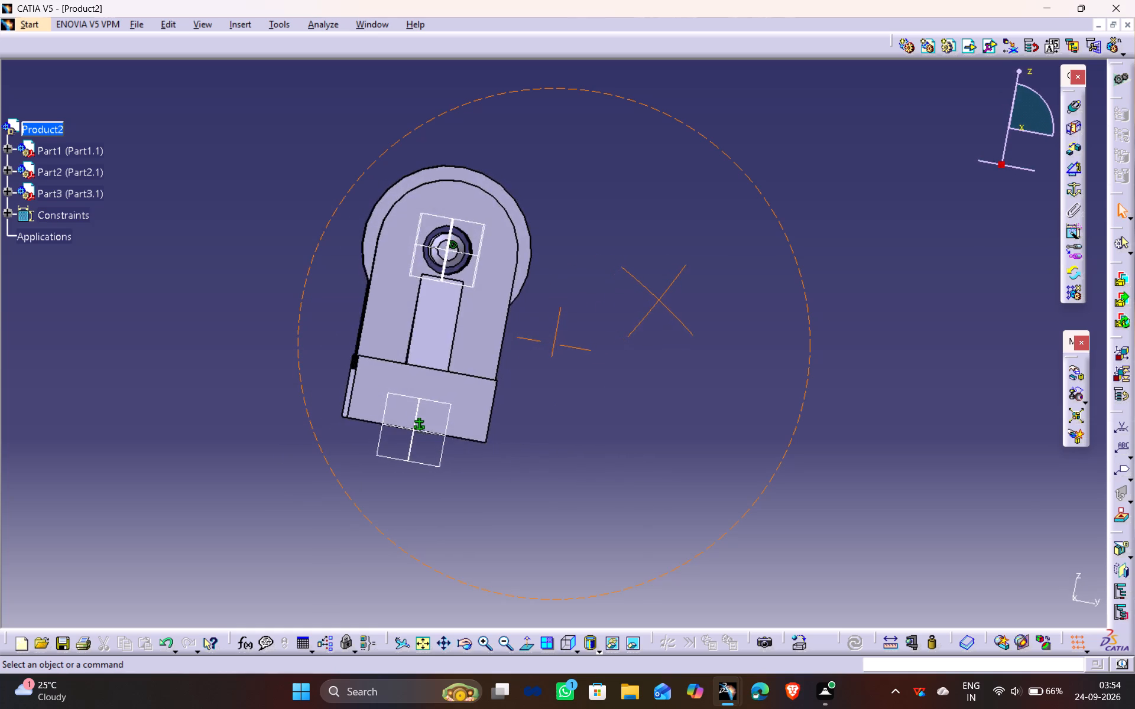
left_click_drag(660, 299, 440, 312)
middle_click_drag(660, 299, 440, 312)
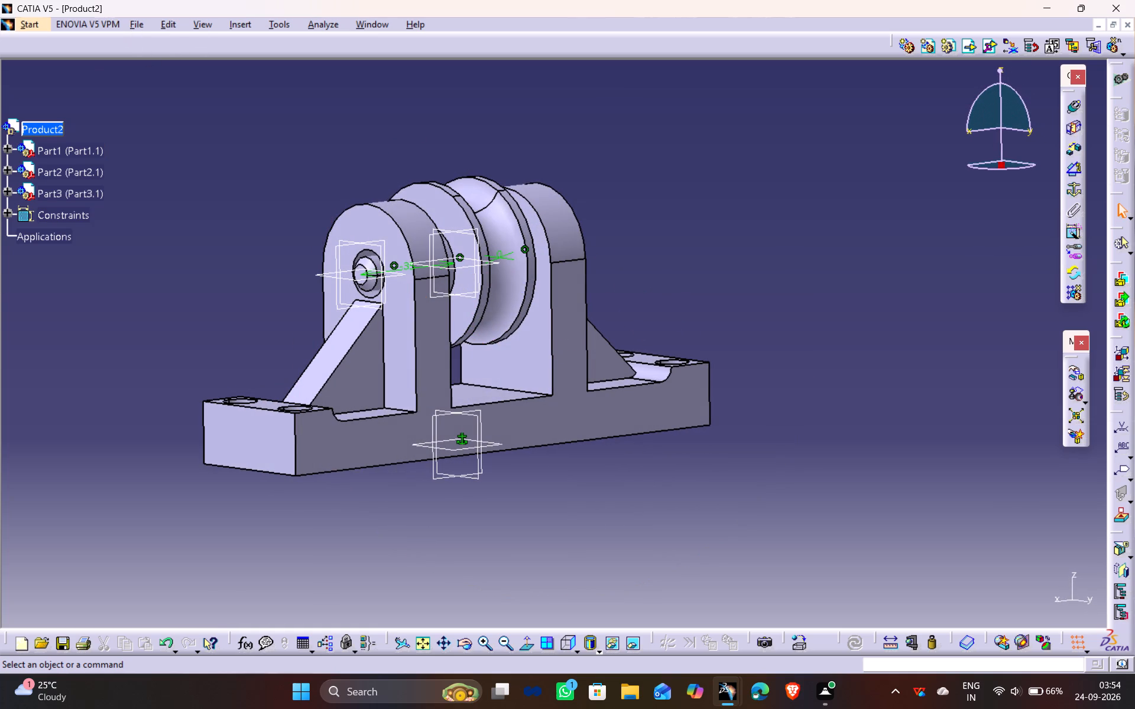
Delete the pin component, Part3, from Product2.
left_click(69, 191)
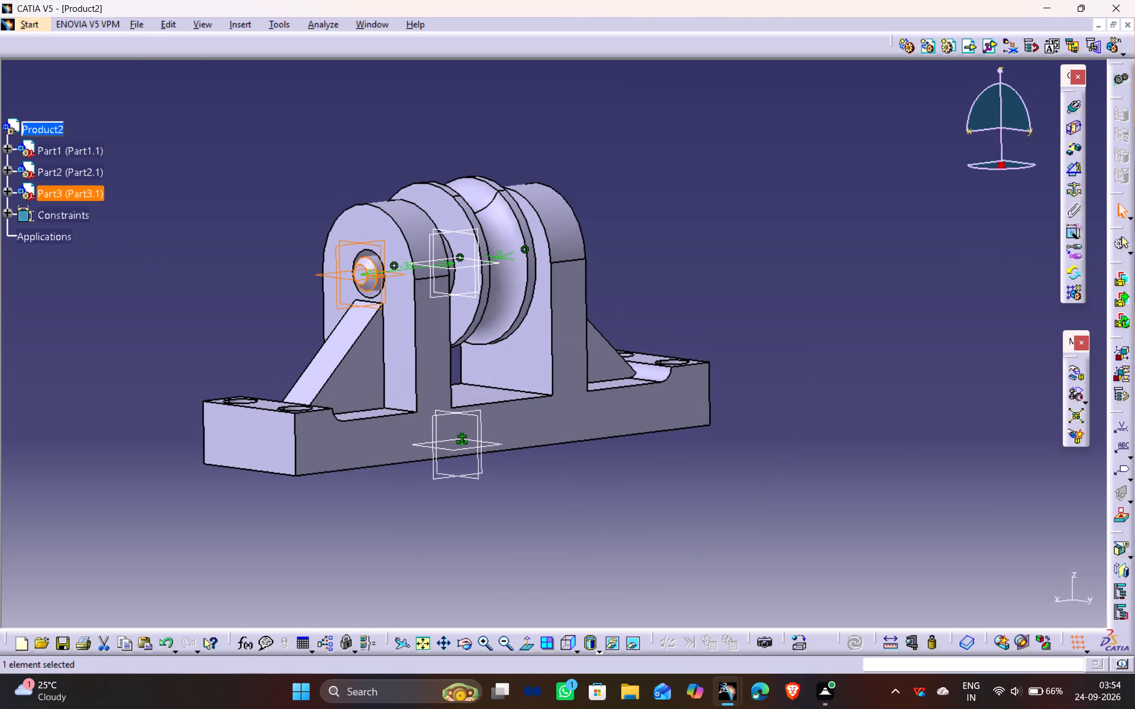
key("Delete")
key("Return")
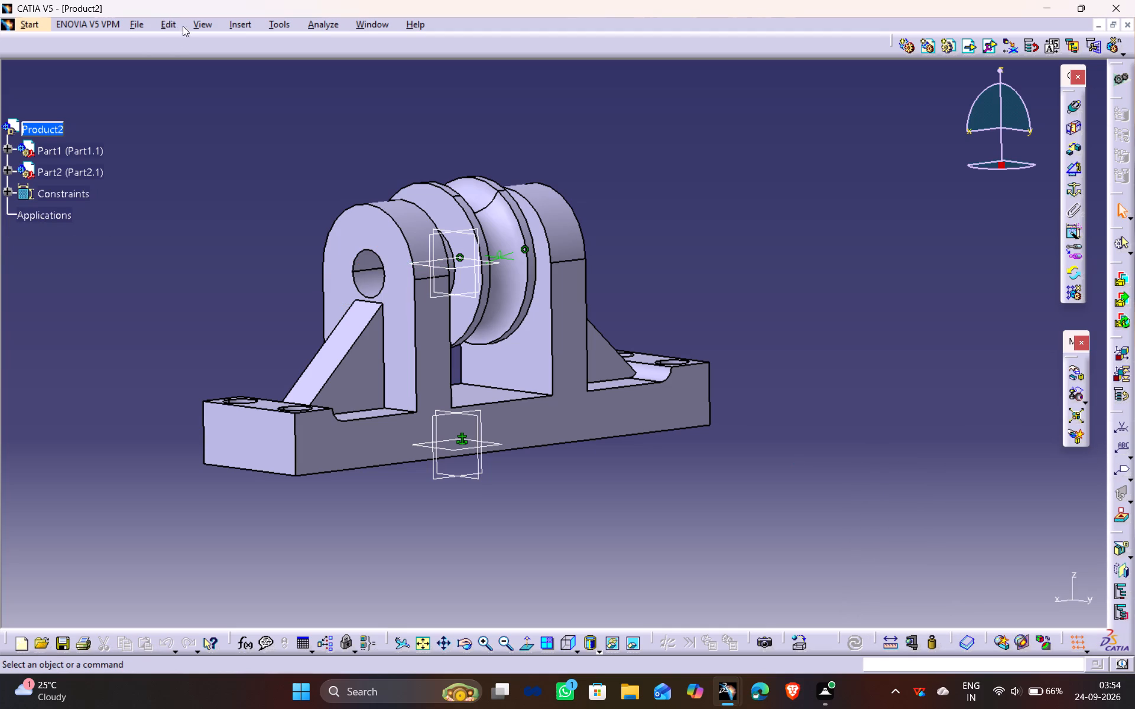
Open the recently used part file A14-P3 in its own window and accept editing the already loaded document.
left_click(140, 27)
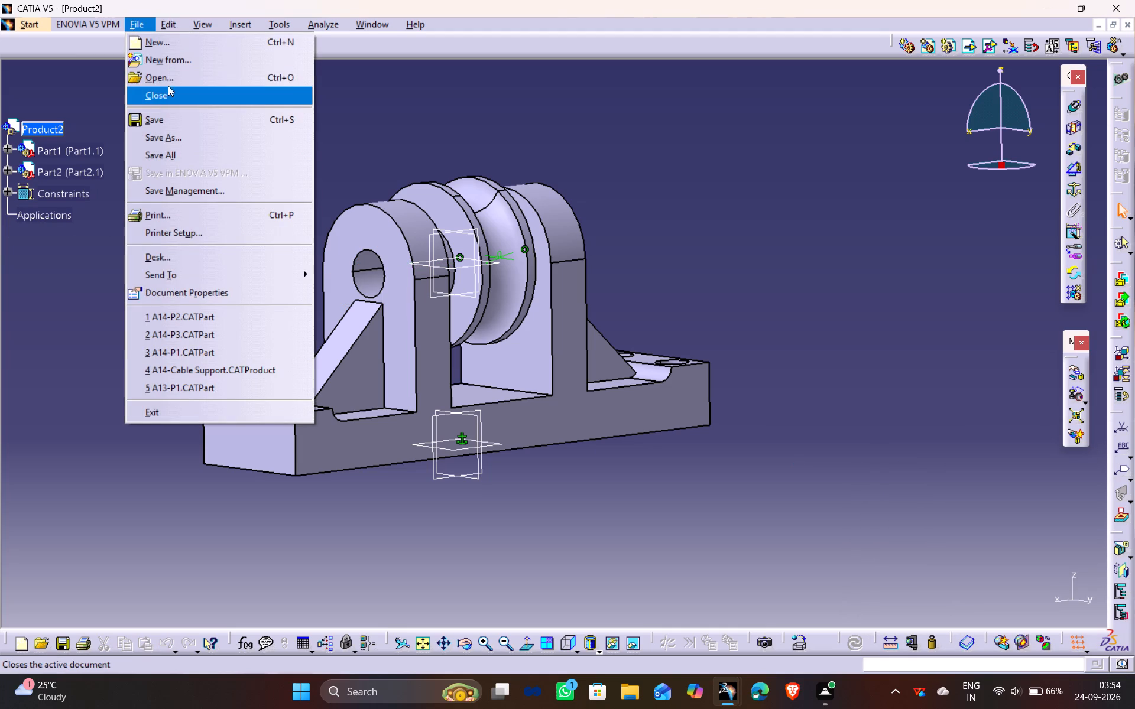
left_click(230, 339)
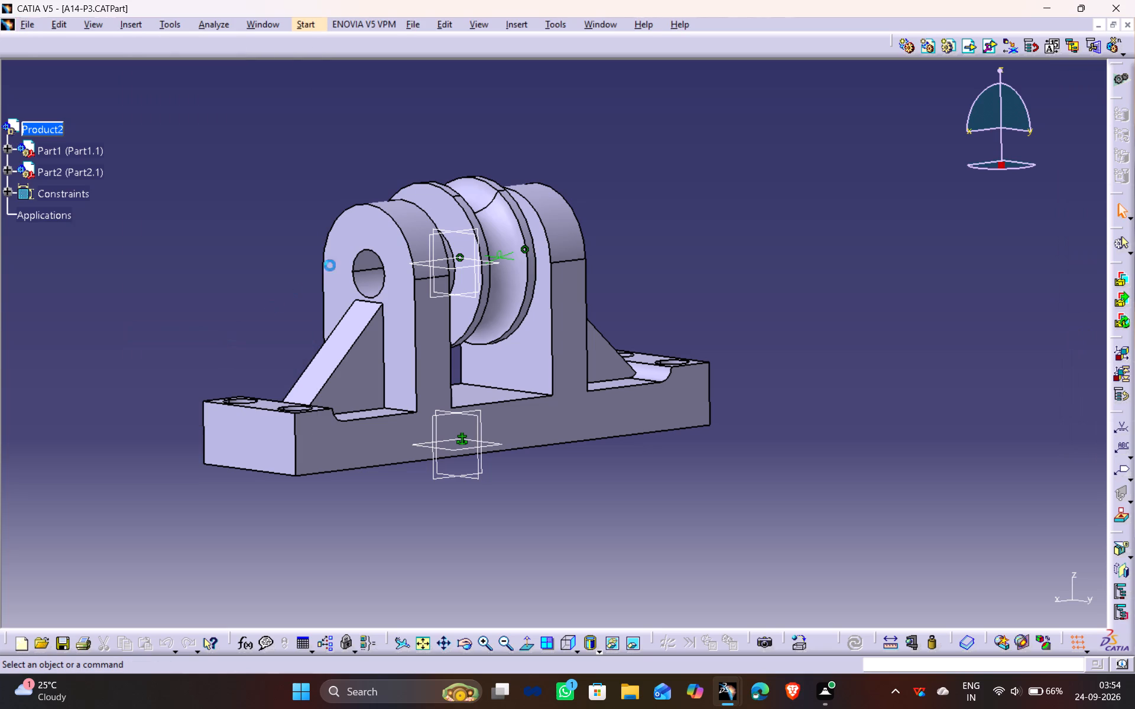
left_click(621, 376)
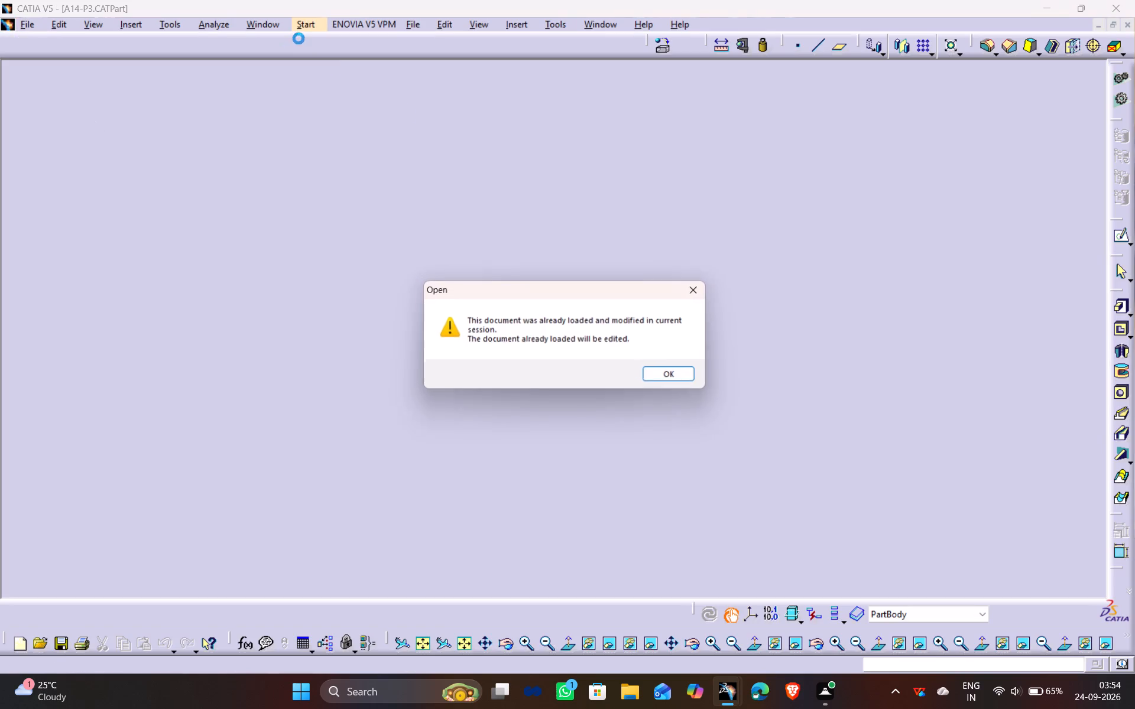
left_click(678, 382)
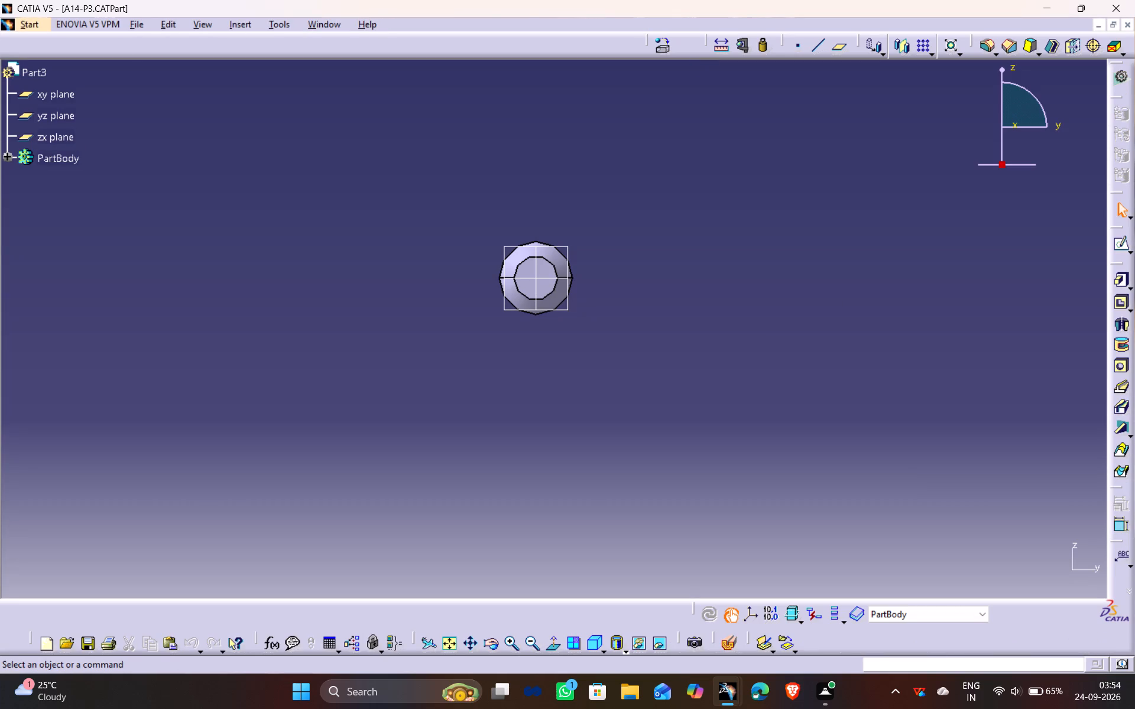
Set the diameter of the pin's base sketch circle to 14 mm and update the part.
left_click(7, 160)
double_click(83, 203)
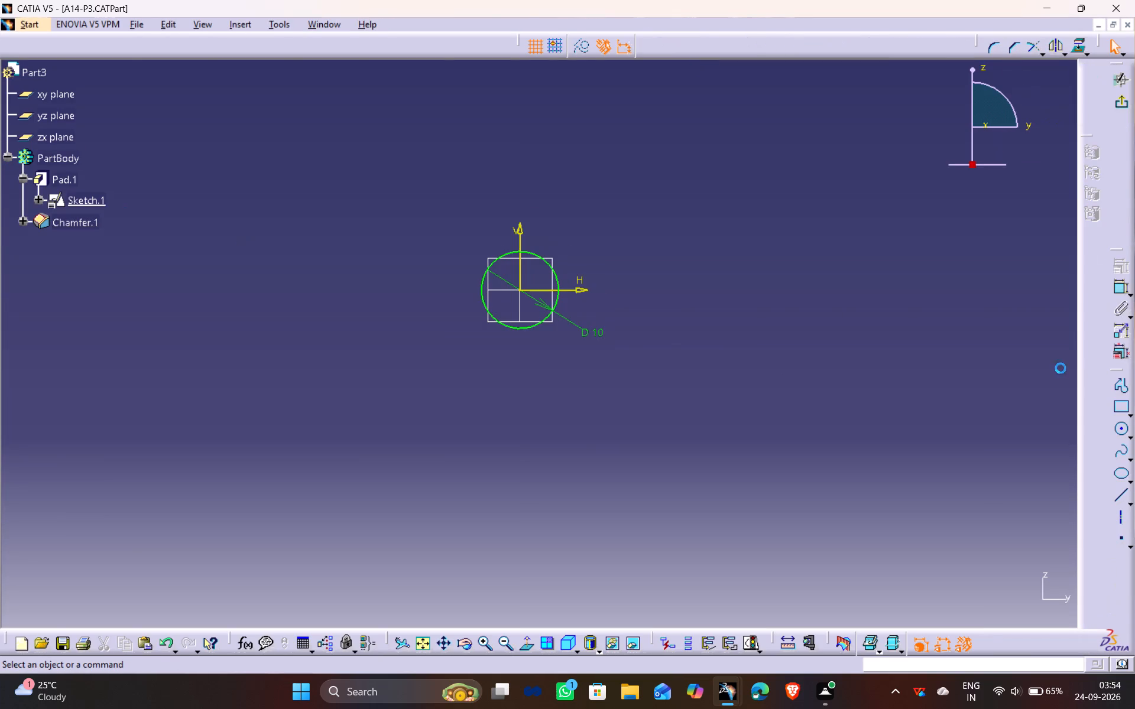
double_click(602, 334)
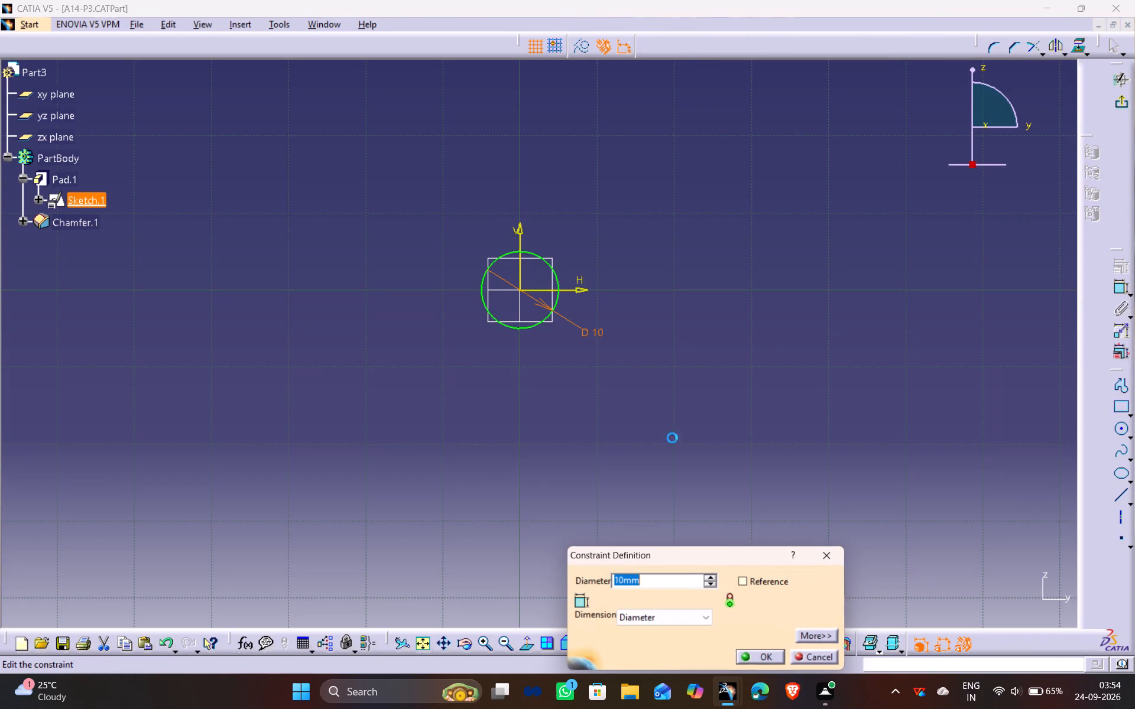
left_click_drag(624, 580, 611, 580)
type("14")
key("Return")
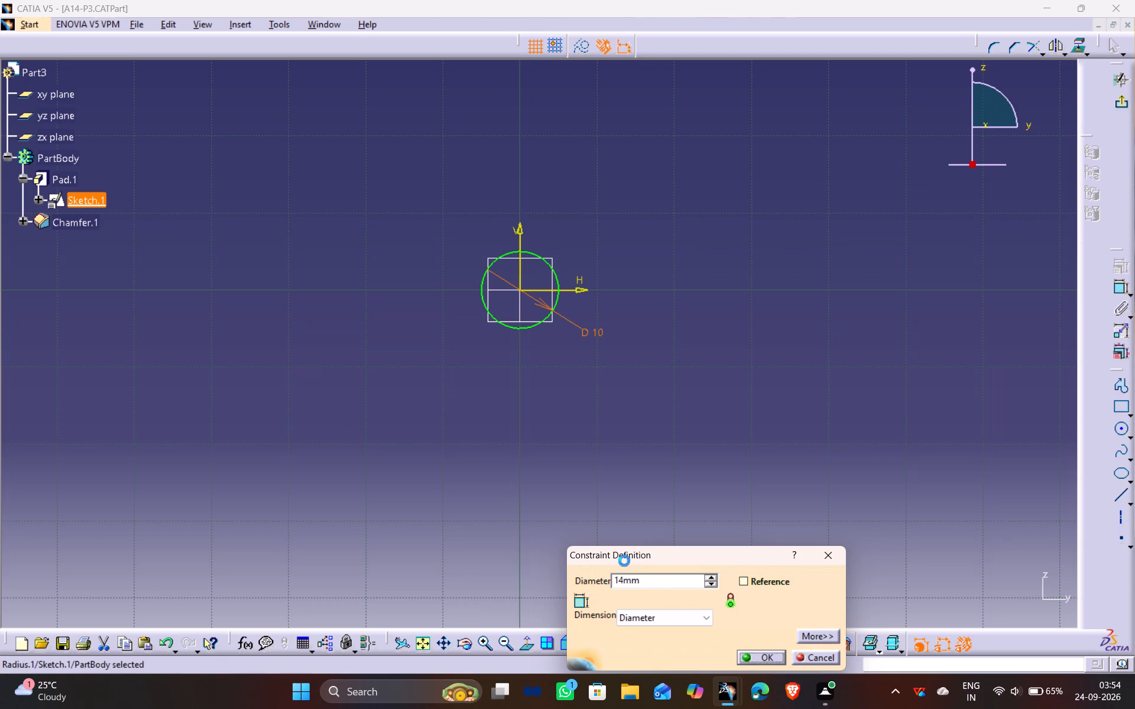
left_click(1123, 98)
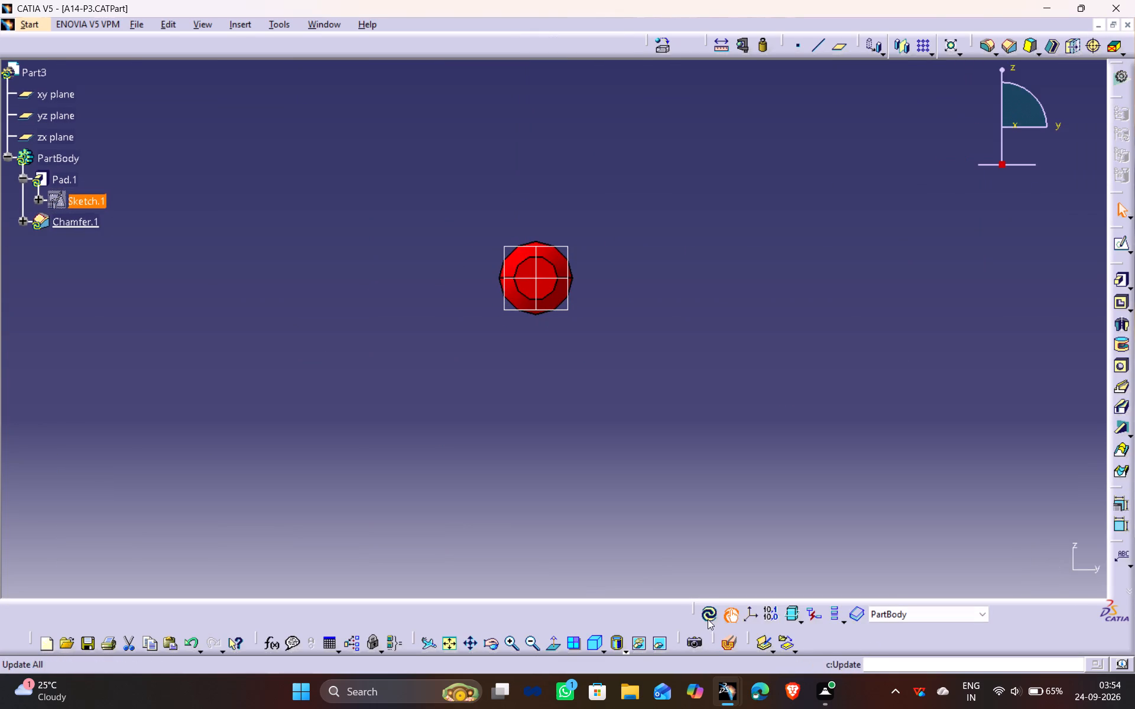
left_click(709, 617)
left_click(812, 263)
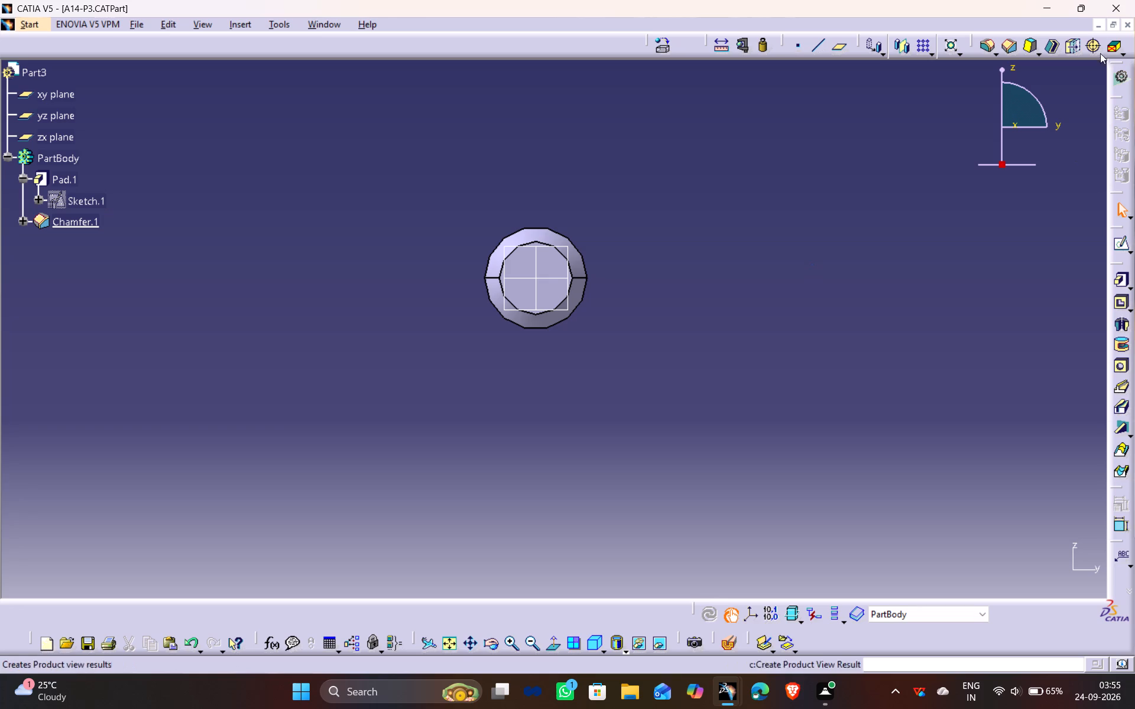
Save the A14-P3 part and close its window to return to Product2.
key("ctrl+s")
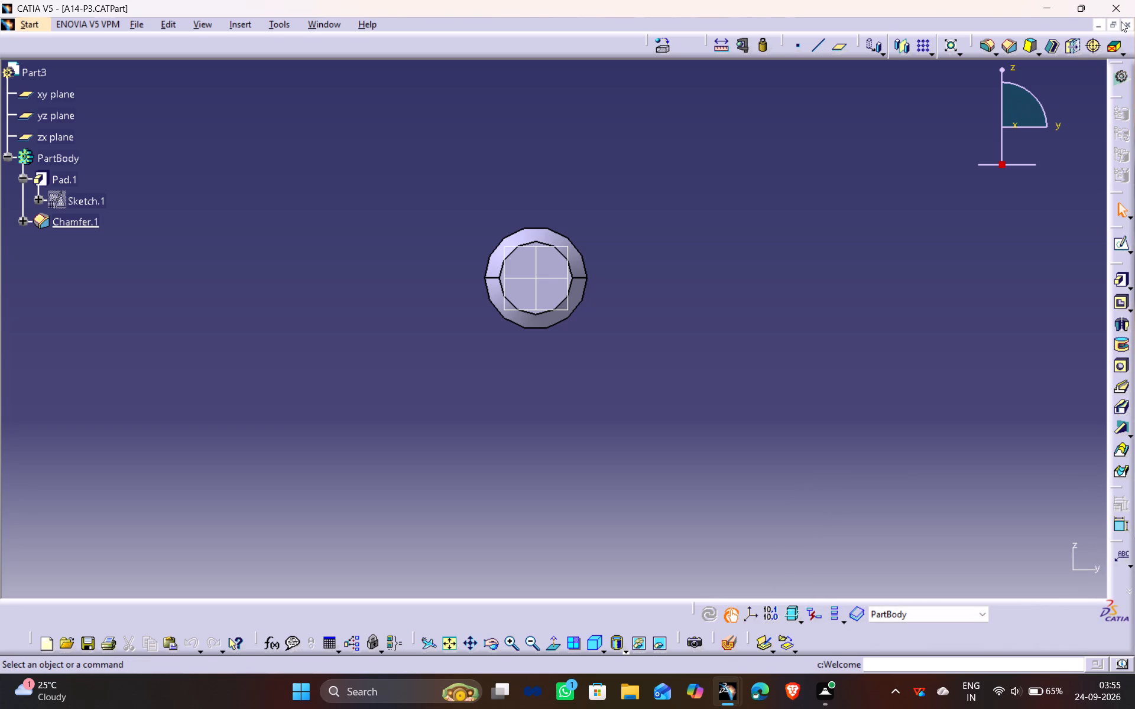
left_click(1133, 25)
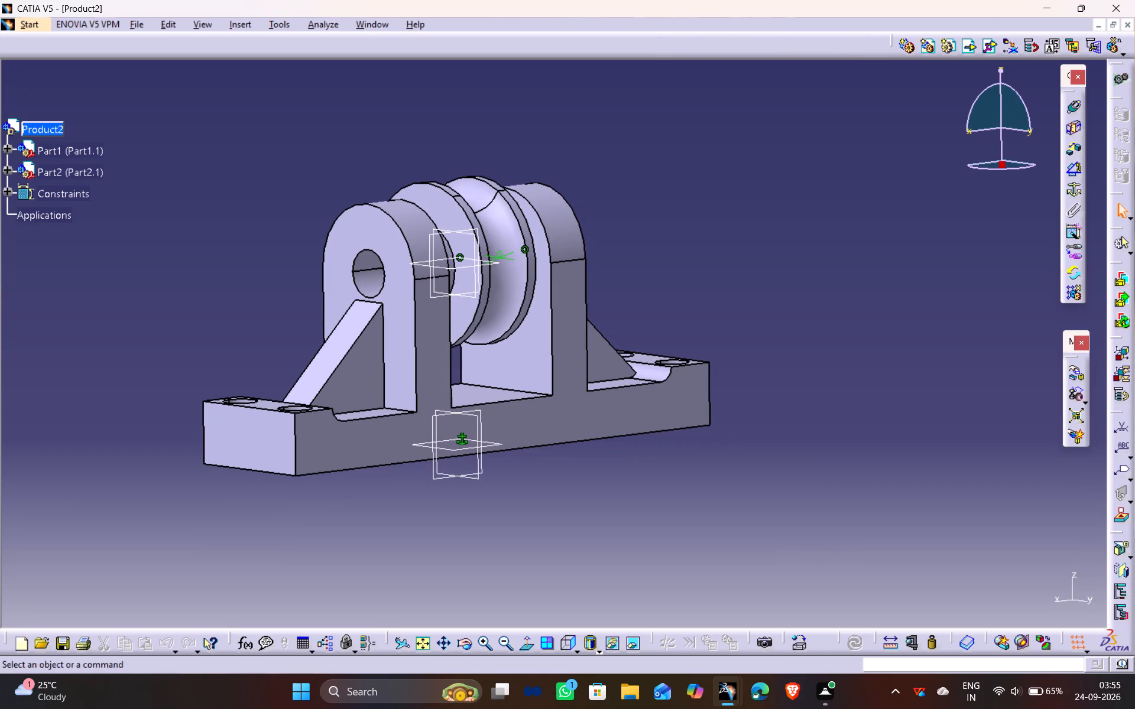
Insert the existing part A14-P3 from the Documents folder as a component of Product2.
left_click(245, 21)
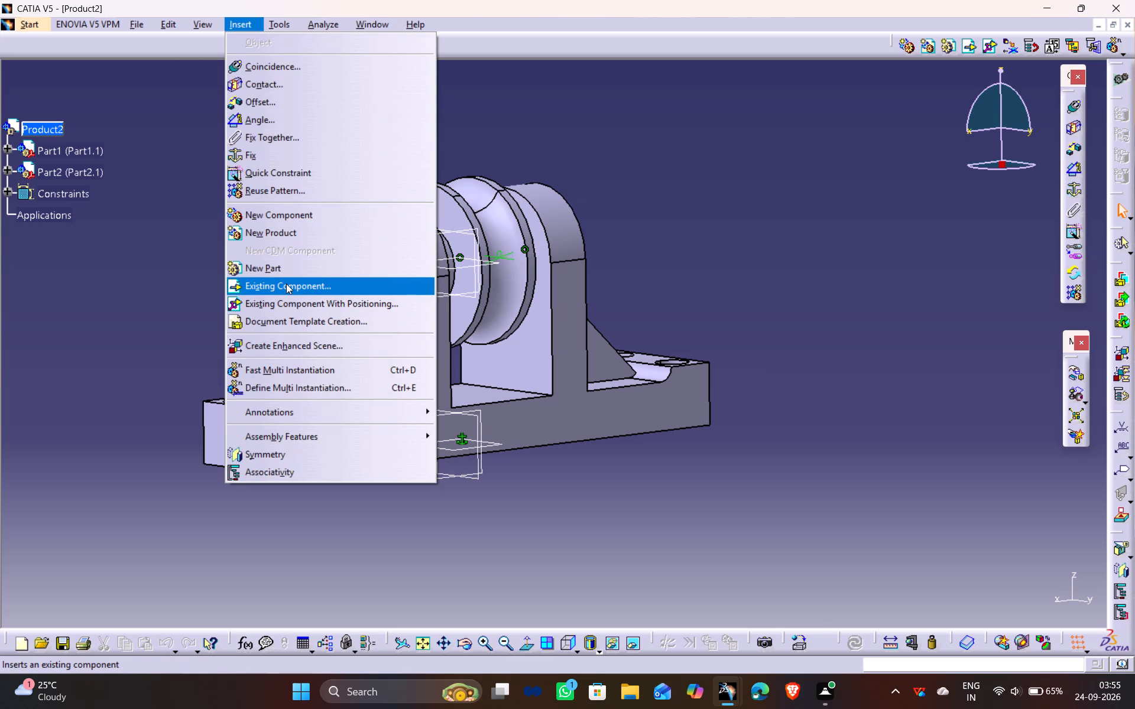
left_click(286, 284)
left_click(44, 134)
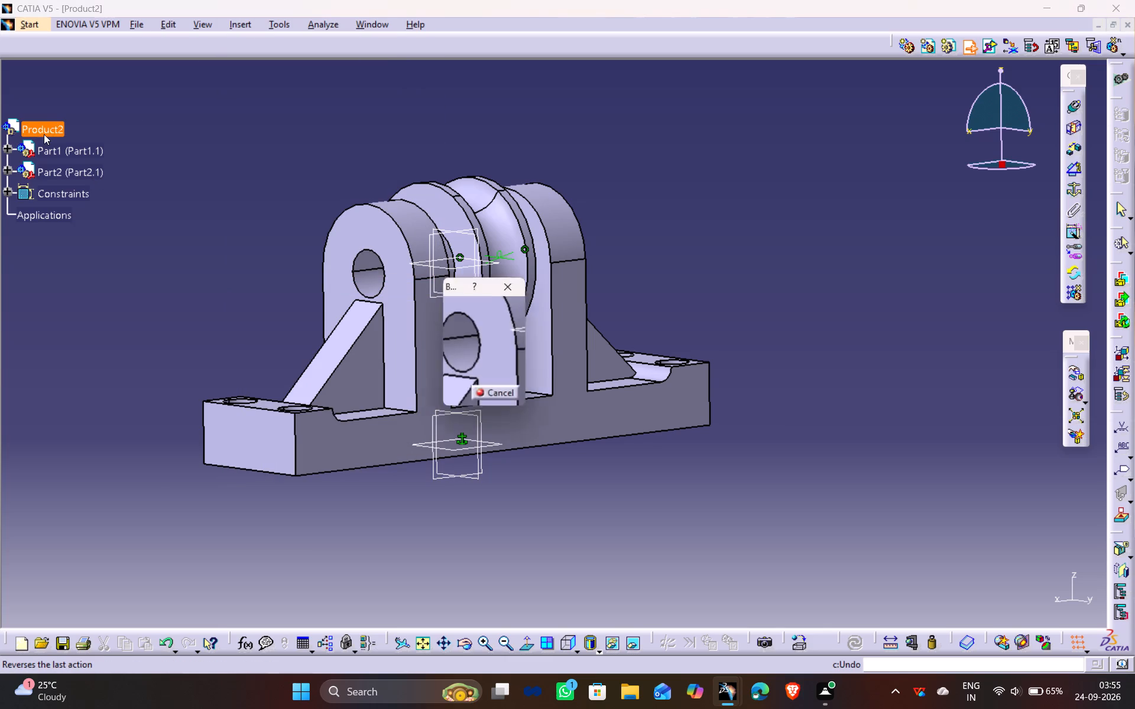
scroll(587, 330, "down", 7)
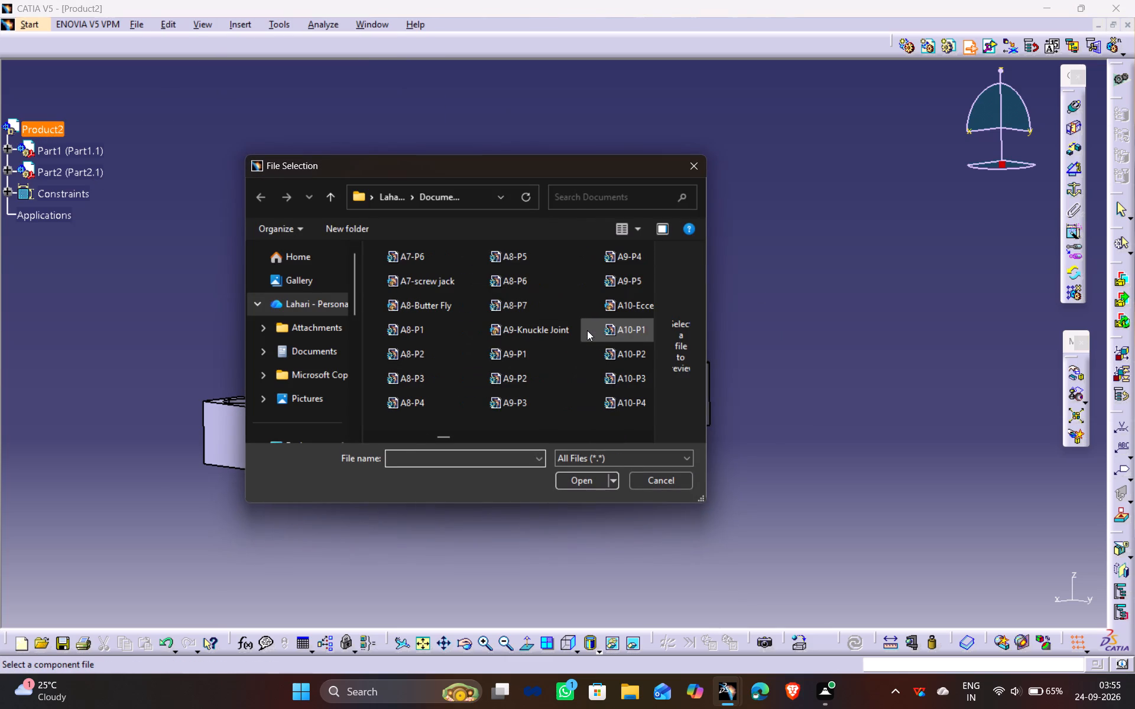
scroll(587, 330, "down", 4)
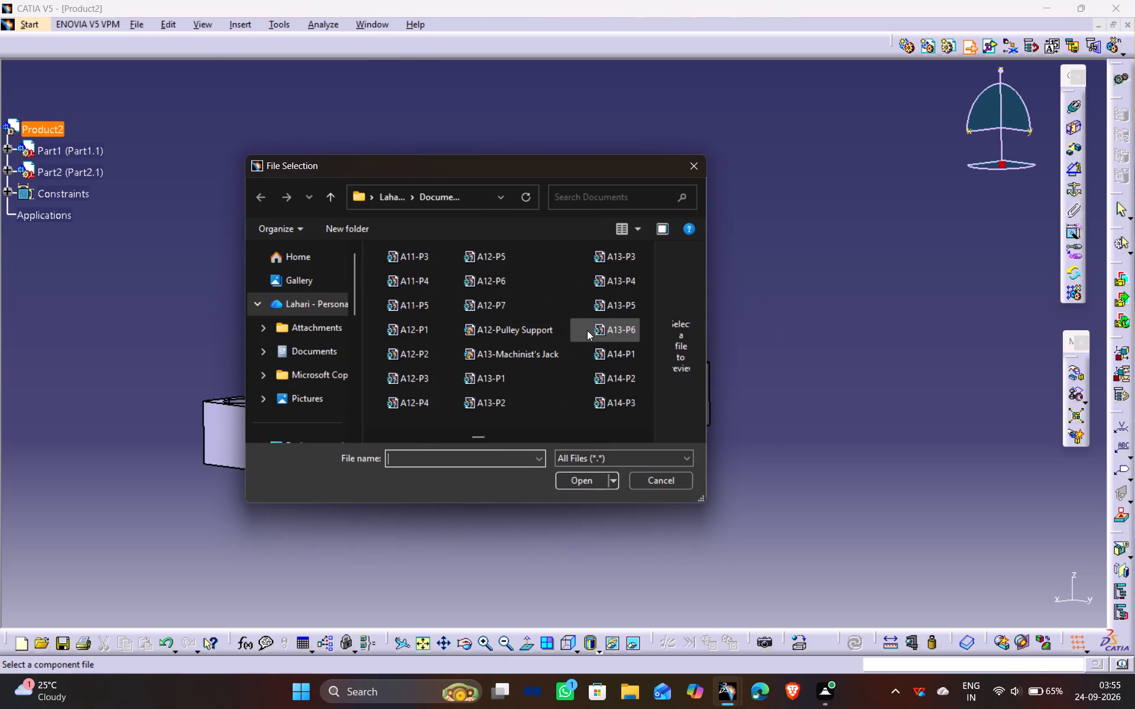
scroll(613, 348, "down", 1)
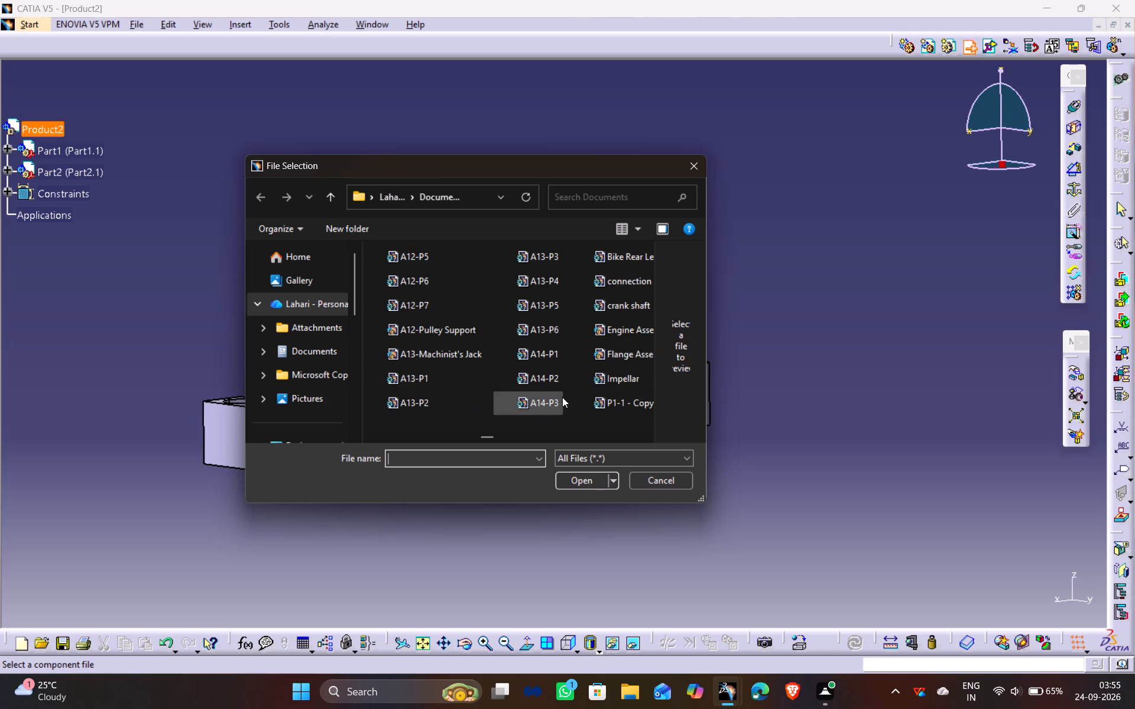
left_click(562, 397)
left_click(579, 480)
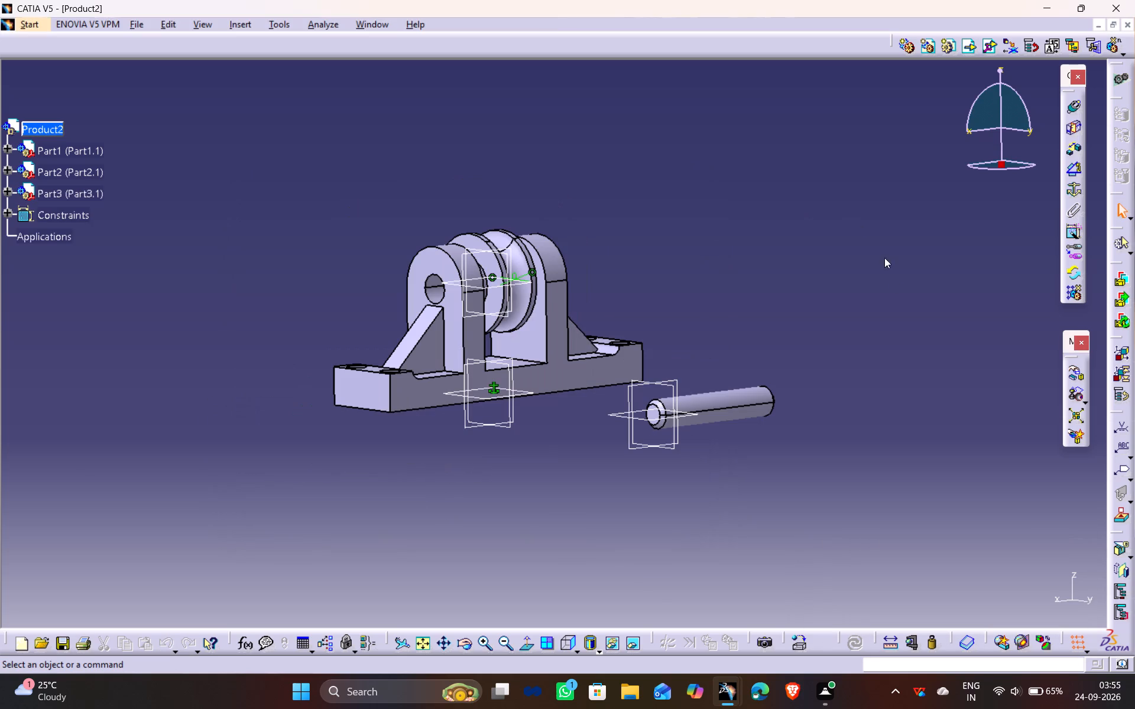
Add a coincidence constraint between the pin's axis and the axis of the bracket's lug hole.
left_click(1077, 109)
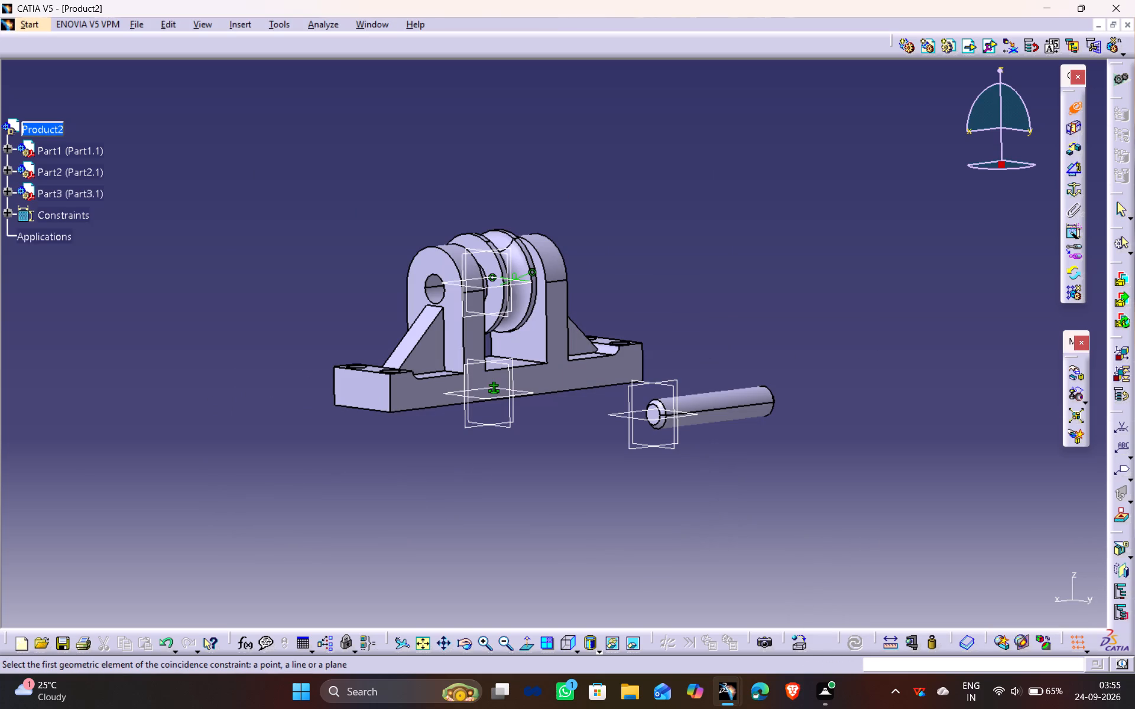
left_click(732, 415)
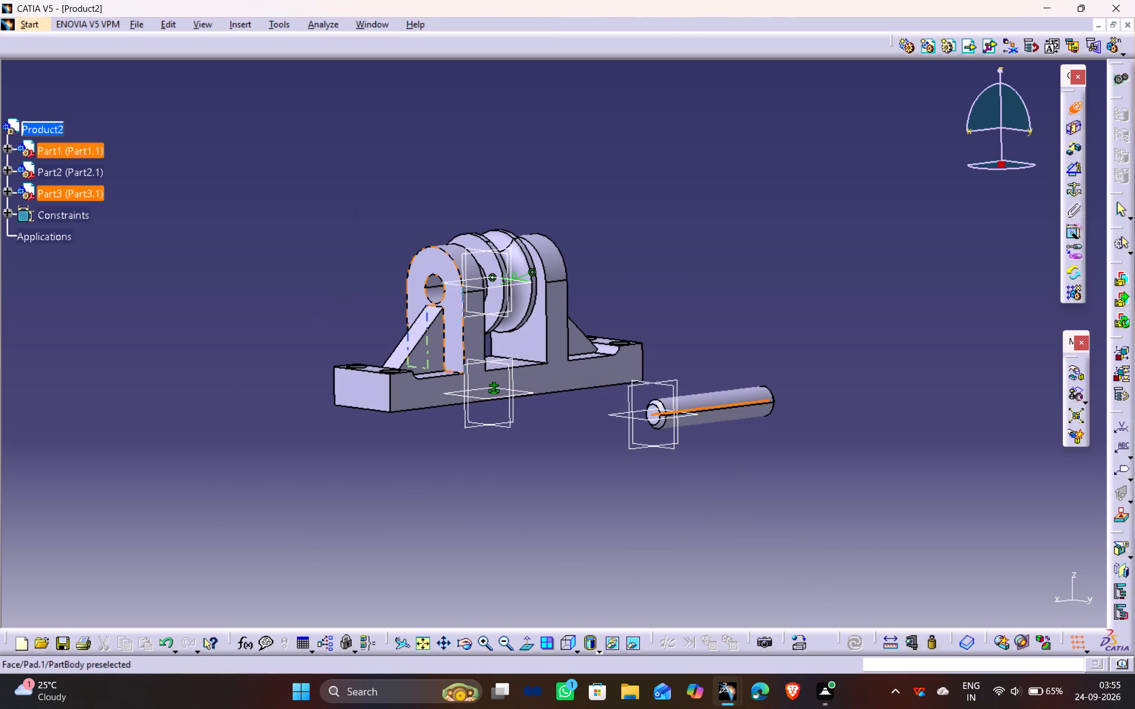
left_click(436, 287)
Add a -35 mm offset constraint with Same orientation between the pin's end plane and the pulley's parallel middle plane, and update the assembly.
middle_click_drag(642, 545, 637, 451, "ctrl")
middle_click_drag(678, 159, 682, 212)
left_click_drag(678, 159, 682, 212)
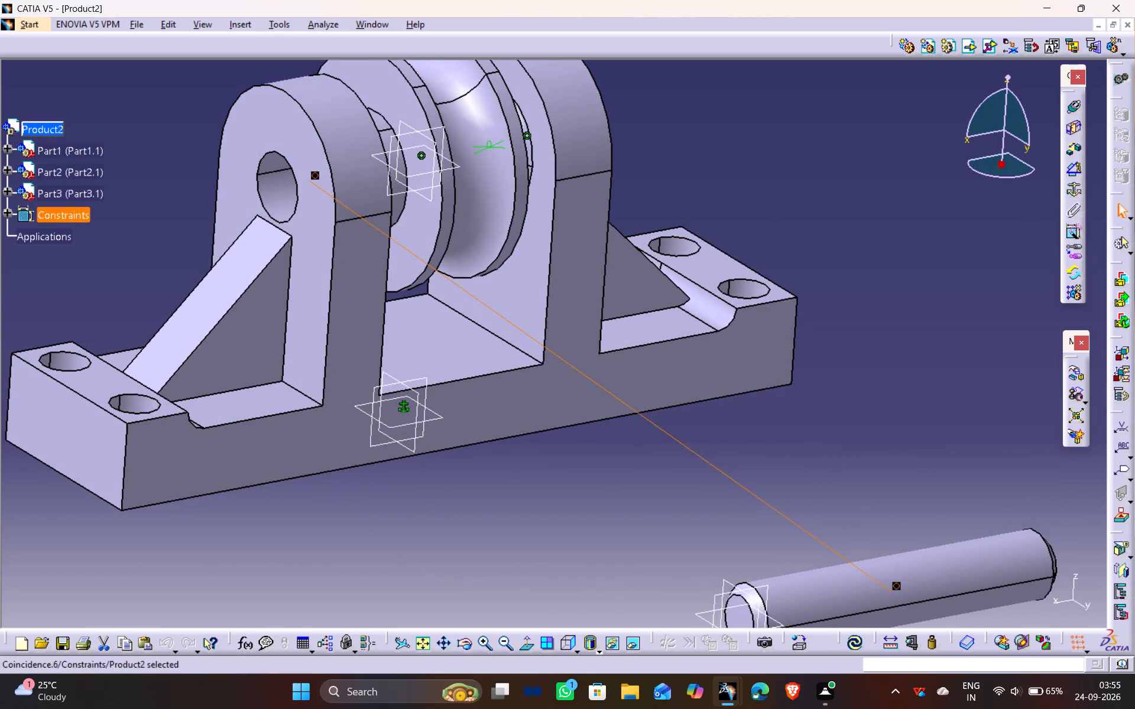
middle_click_drag(676, 162, 680, 191, "ctrl")
scroll(680, 194, "down", 1, "ctrl")
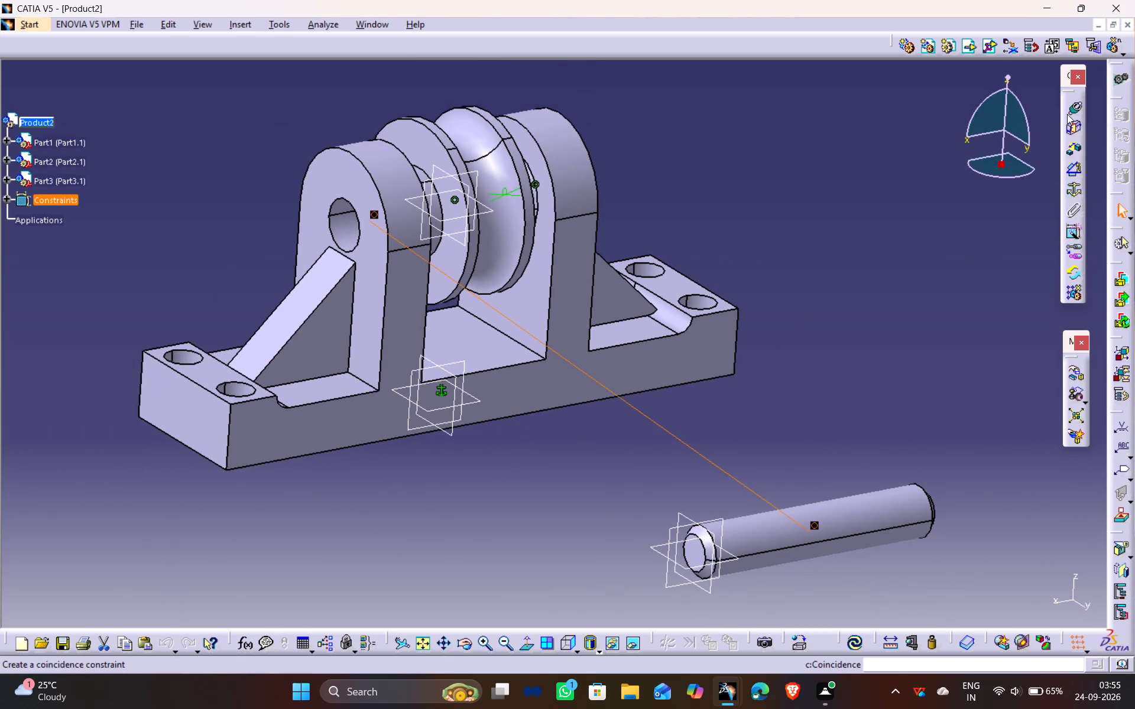
left_click(1082, 151)
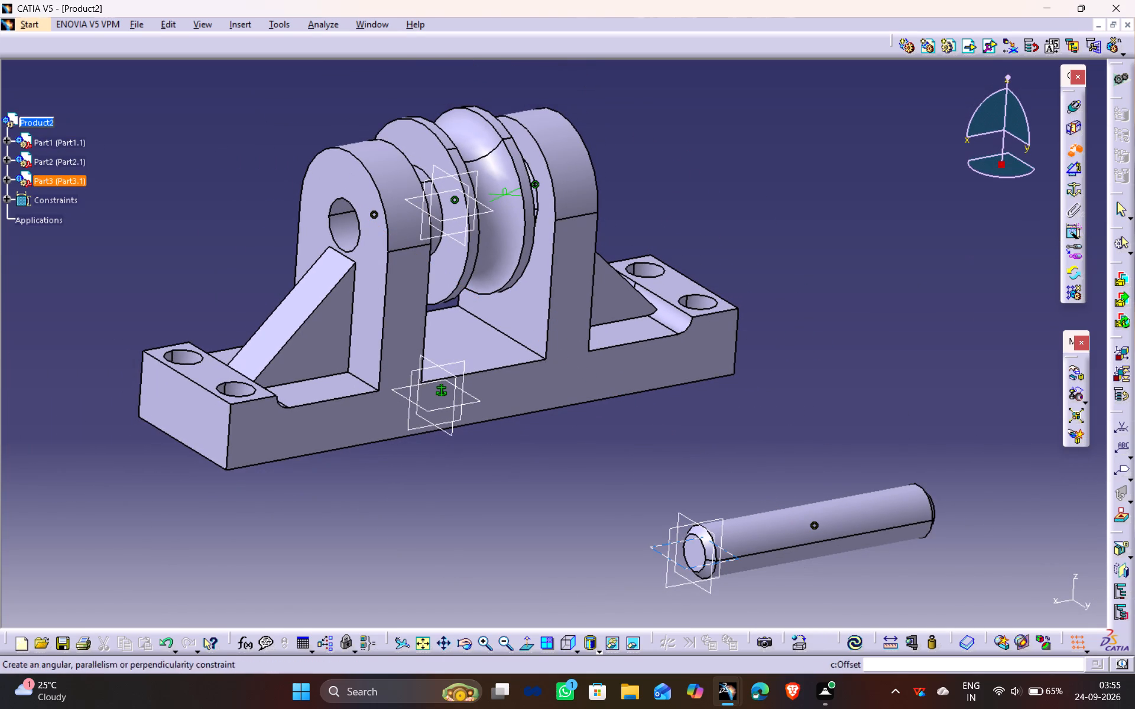
left_click(705, 531)
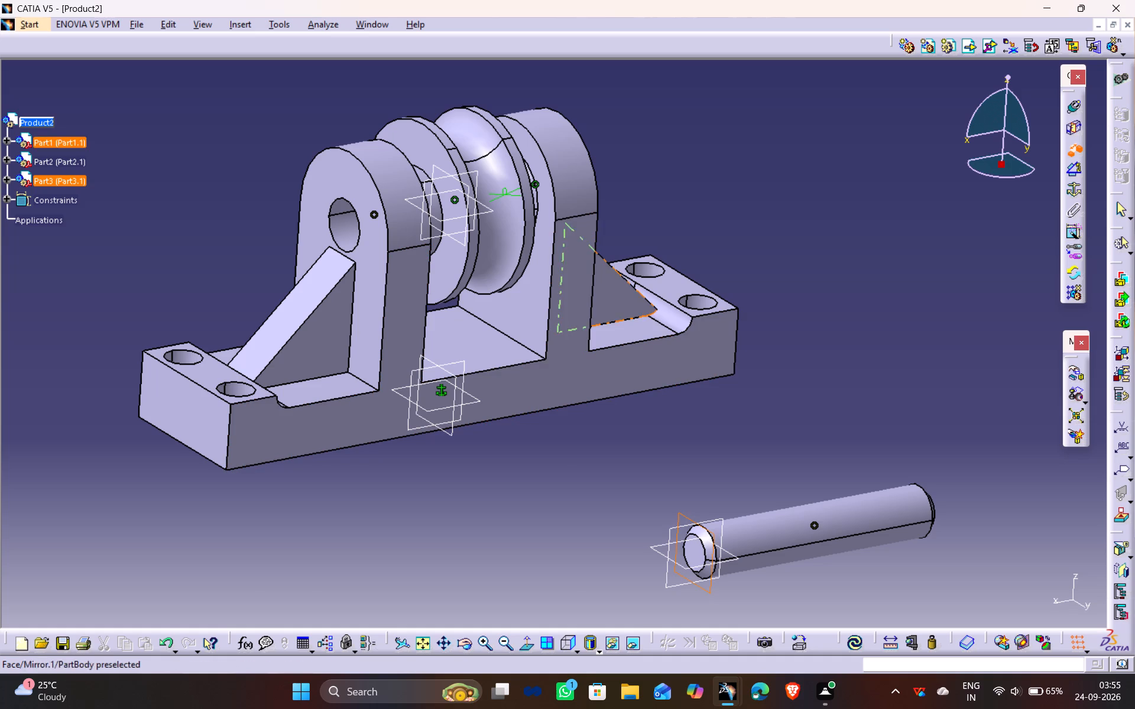
left_click(469, 184)
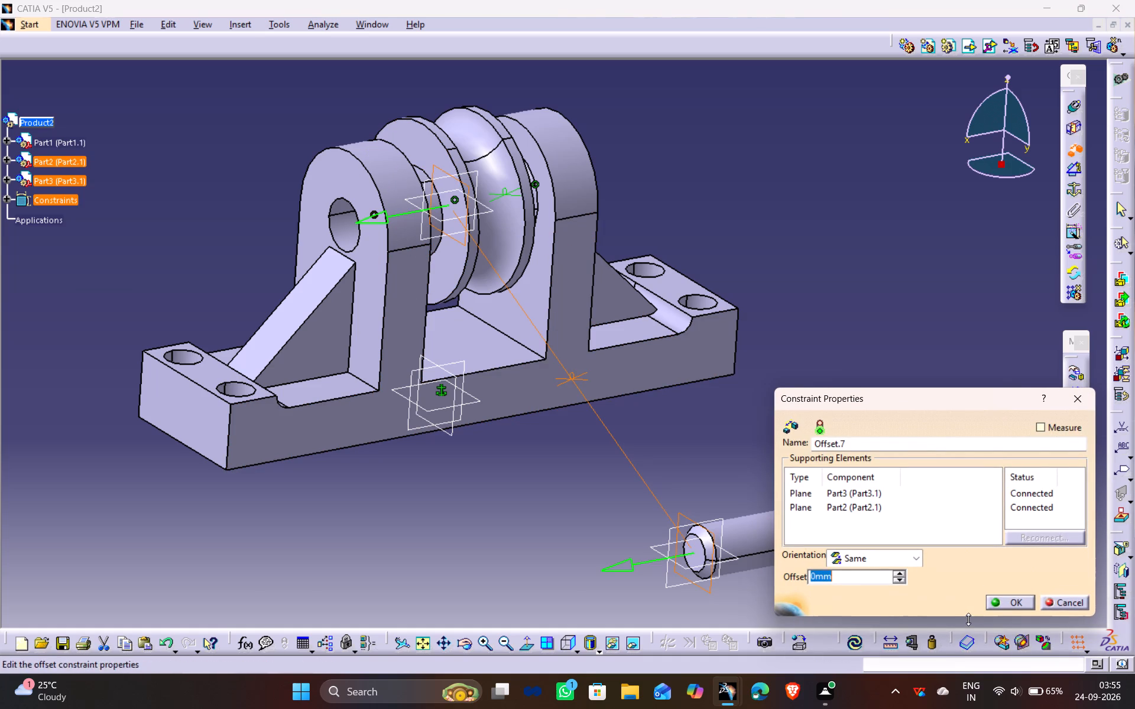
key("BackSpace")
key("minus")
type("35")
key("Return")
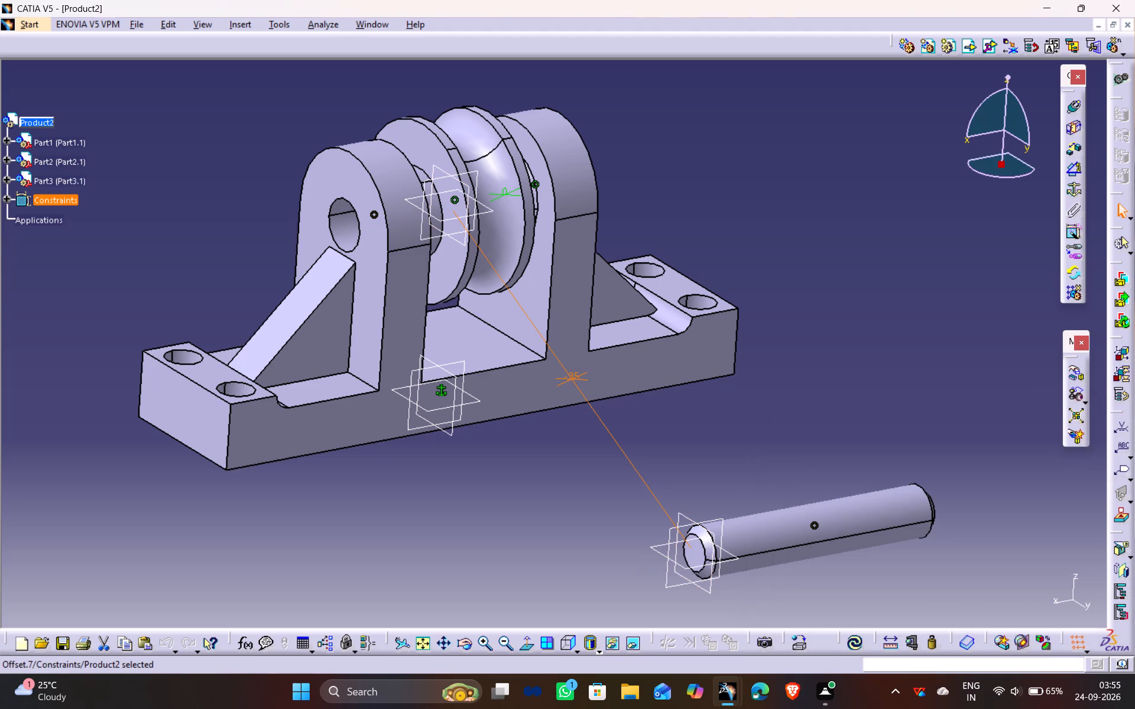
left_click(855, 643)
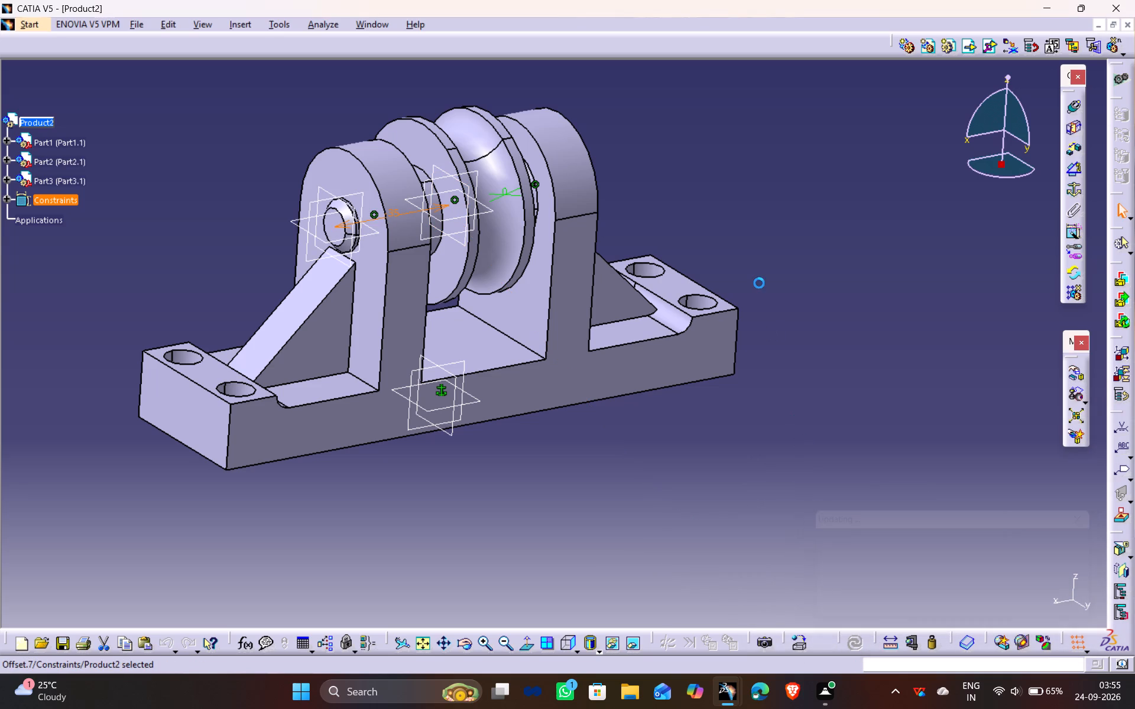
left_click(789, 129)
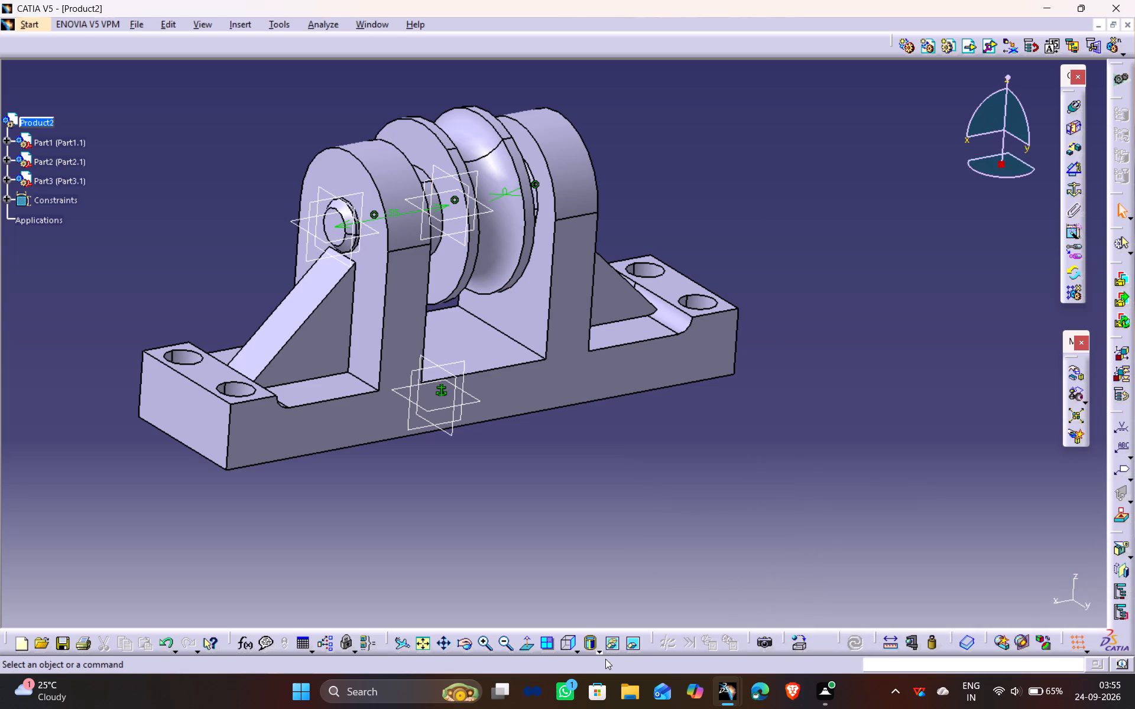
Examine in a standard side view and from several angles how the pin sits in the bracket's lugs and pulley.
left_click(569, 645)
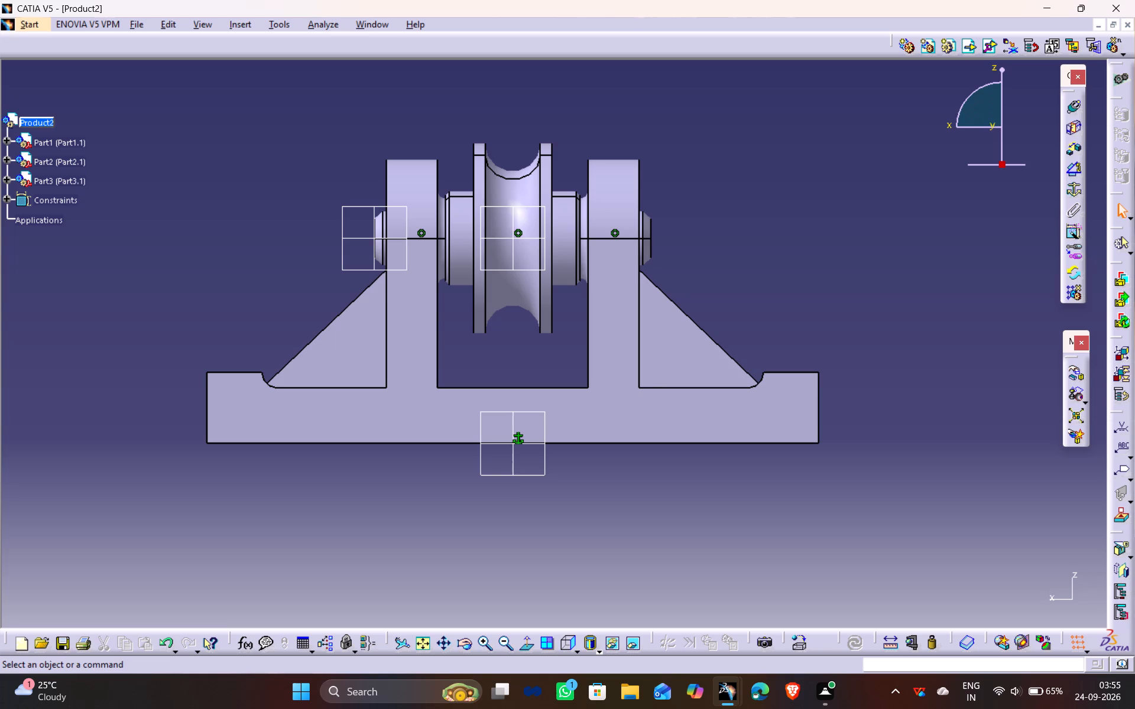
middle_click_drag(245, 193, 407, 440)
scroll(247, 192, "down", 1)
left_click_drag(247, 192, 407, 440)
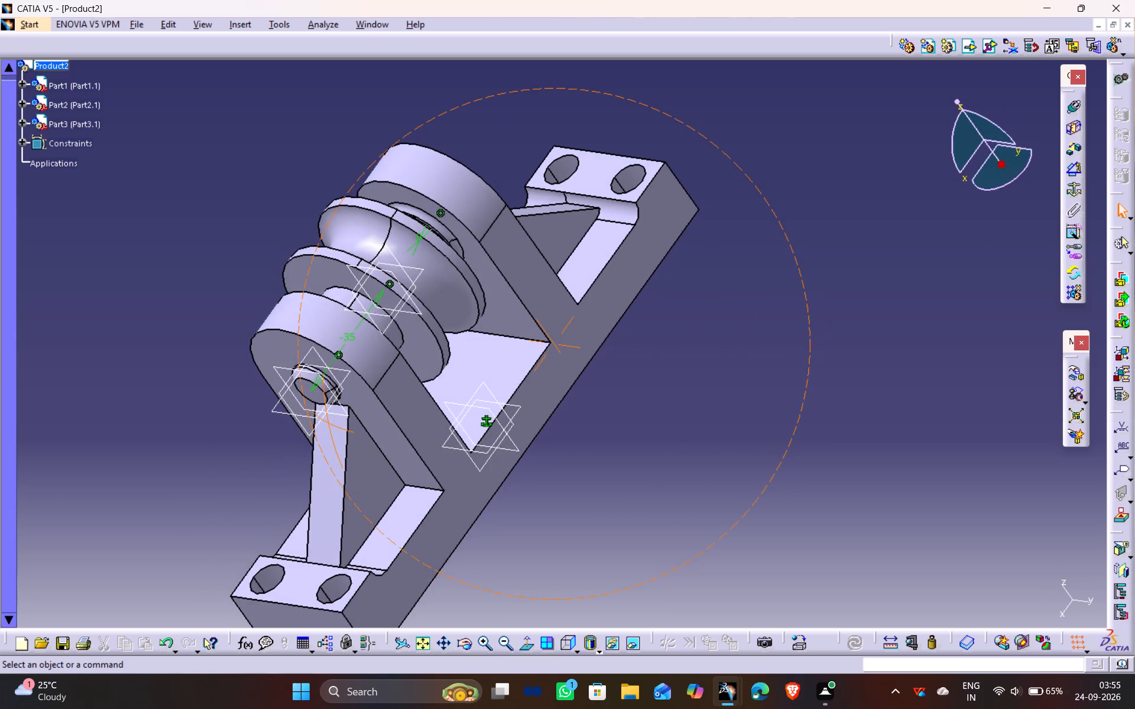
left_click_drag(407, 440, 387, 408)
middle_click_drag(407, 440, 383, 399)
middle_click_drag(585, 72, 644, 260)
scroll(586, 71, "down", 1)
left_click_drag(591, 73, 644, 260)
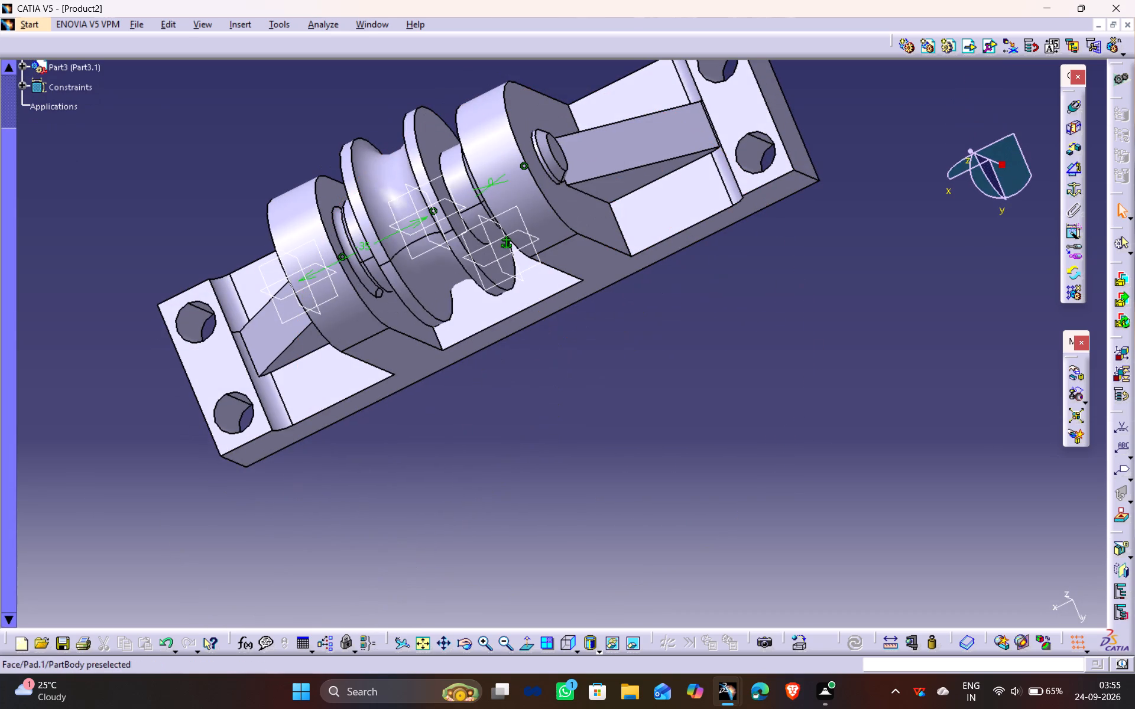
middle_click_drag(234, 105, 409, 173)
left_click_drag(234, 105, 409, 173)
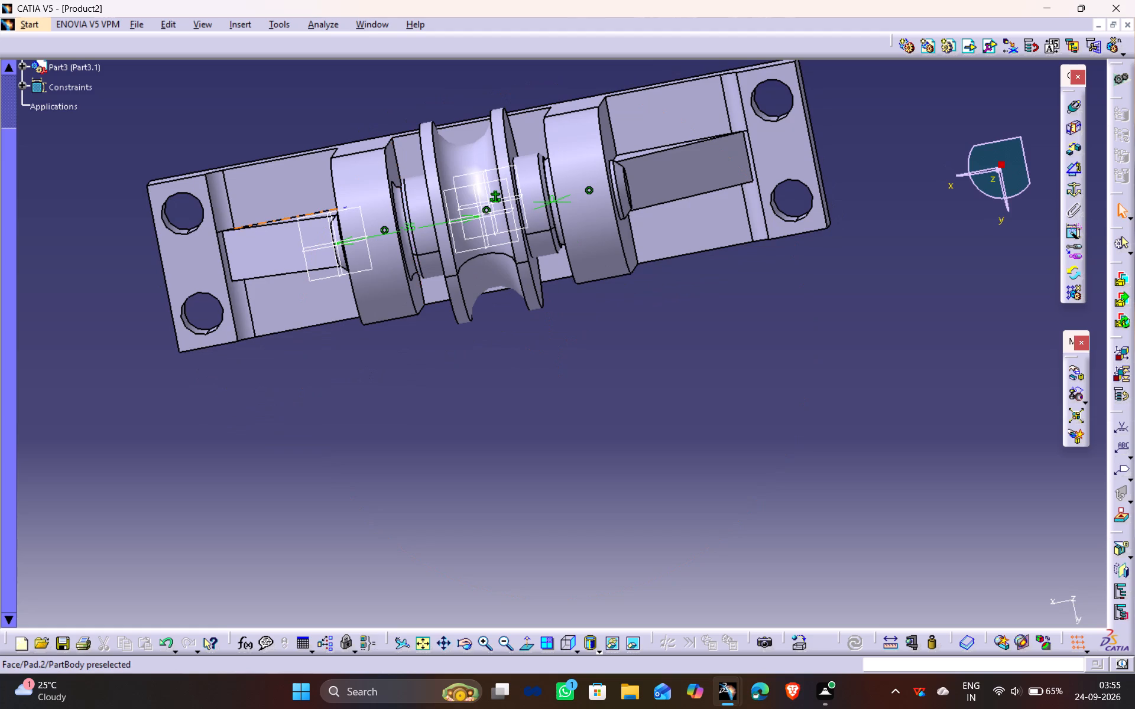
middle_click_drag(168, 466, 460, 510)
left_click_drag(169, 466, 458, 510)
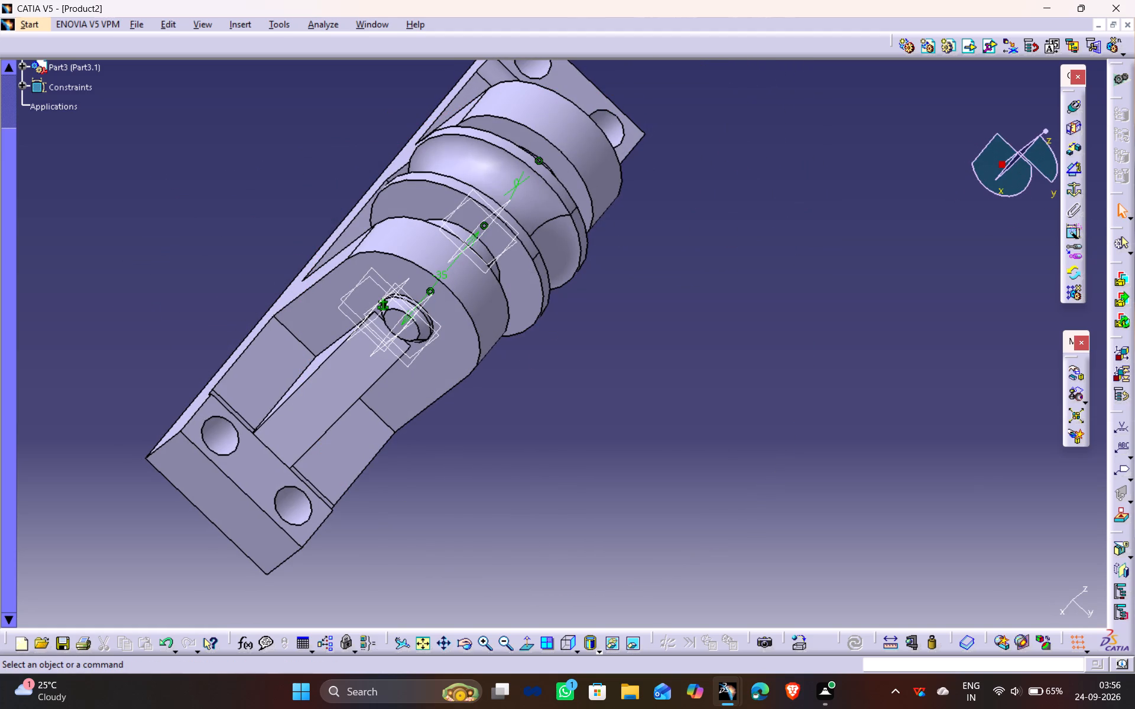
middle_click_drag(704, 298, 531, 308)
left_click_drag(704, 298, 531, 308)
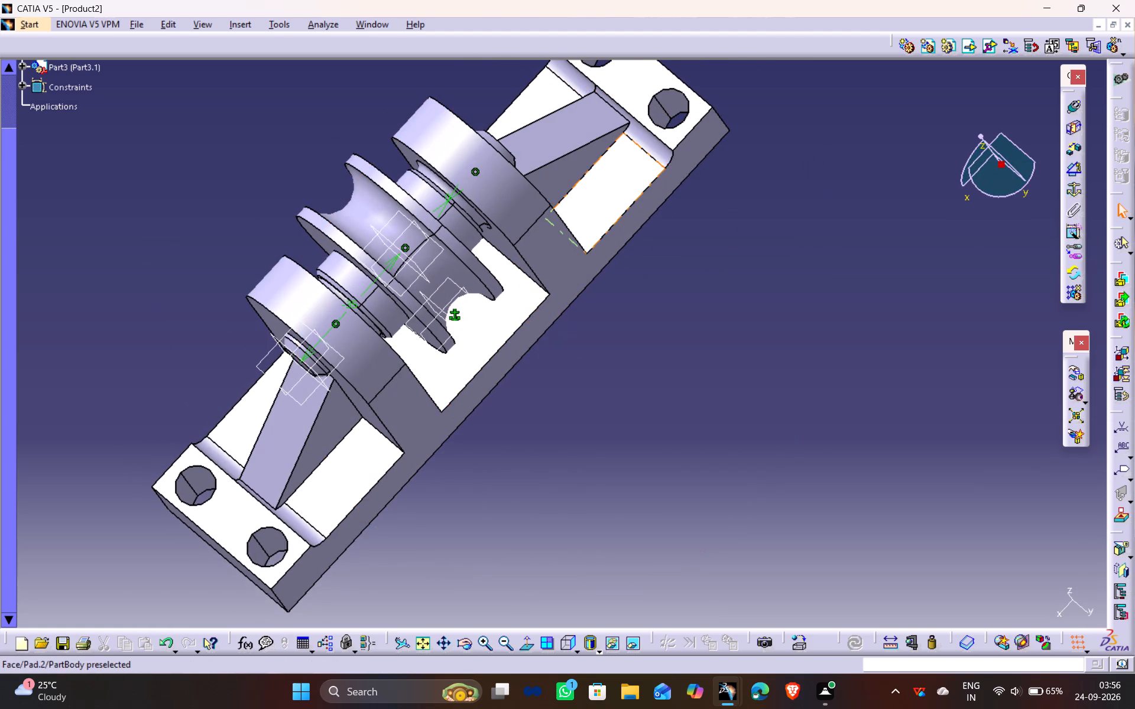
middle_click_drag(627, 191, 625, 217)
middle_click_drag(809, 255, 801, 404)
left_click_drag(809, 255, 801, 404)
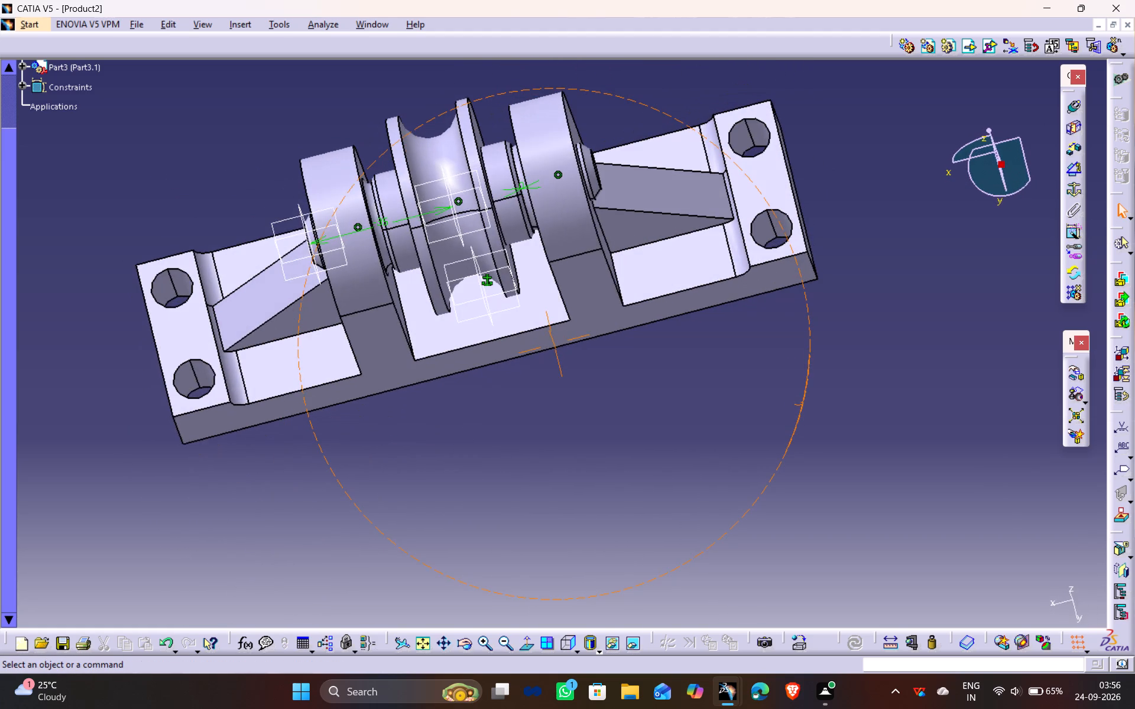
middle_click_drag(801, 404, 802, 405)
left_click_drag(801, 404, 805, 405)
left_click(436, 469)
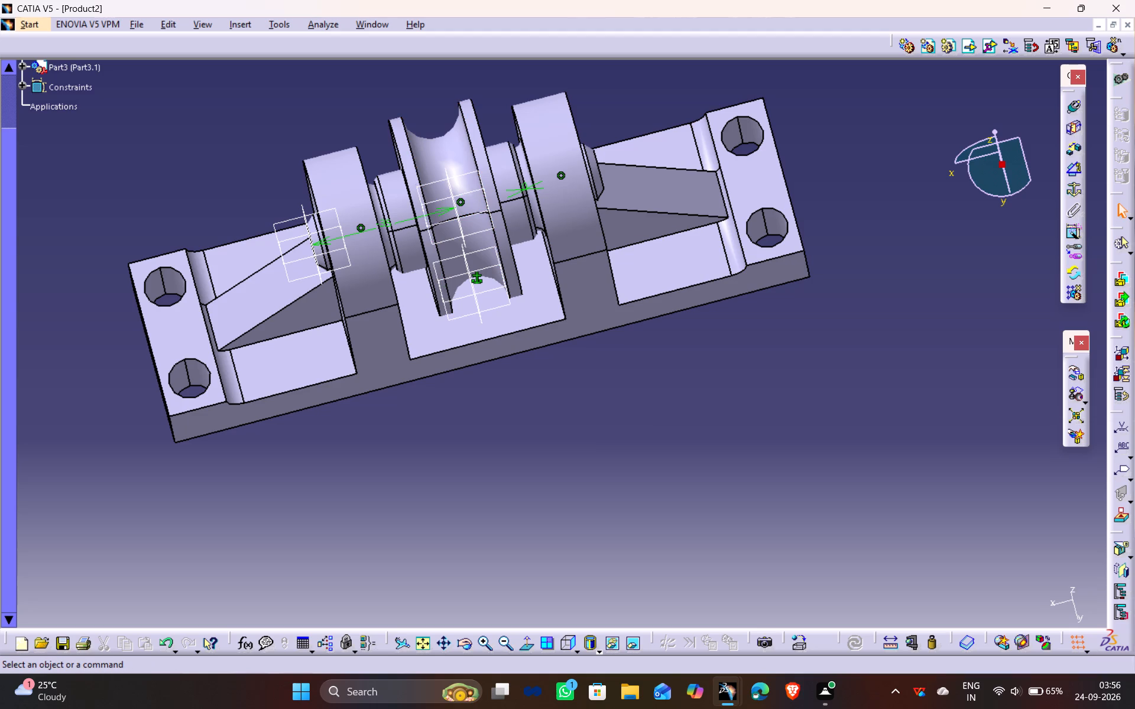
Try to save the Product2 assembly in the Documents folder as A14-Cable Support.
left_click(718, 562)
key("ctrl+s")
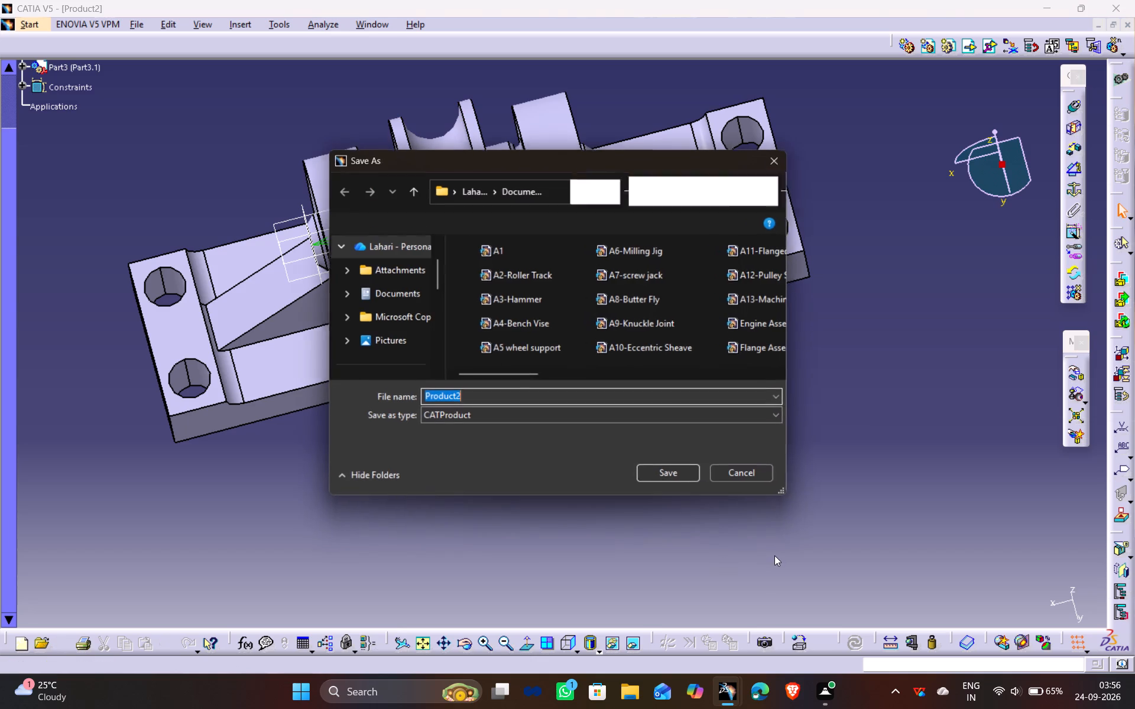
key("BackSpace")
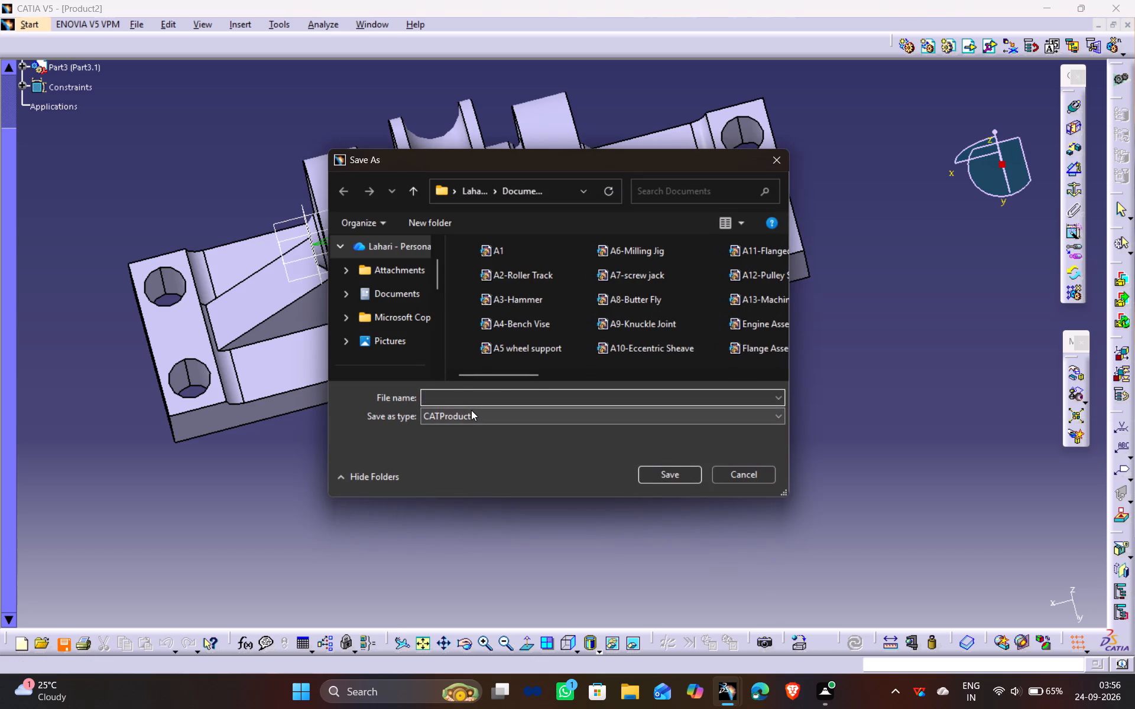
type("Cable")
key("space")
type("Suppoer")
key("BackSpace")
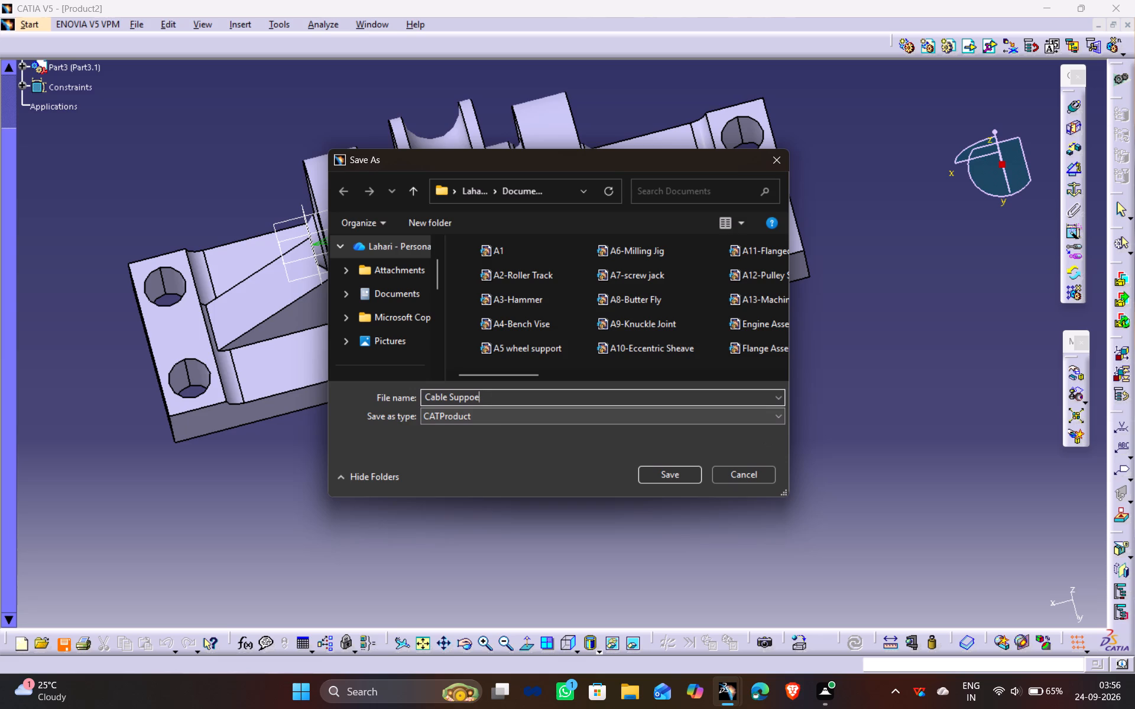
key("BackSpace")
key("BackSpace")
type("ort")
key("Left")
key("Left")
key("Left")
key("Left")
key("Left")
key("Left")
key("Left")
key("Left")
key("Left")
key("Left")
key("Left")
key("Left")
key("Left")
key("shift+a")
type("14")
key("minus")
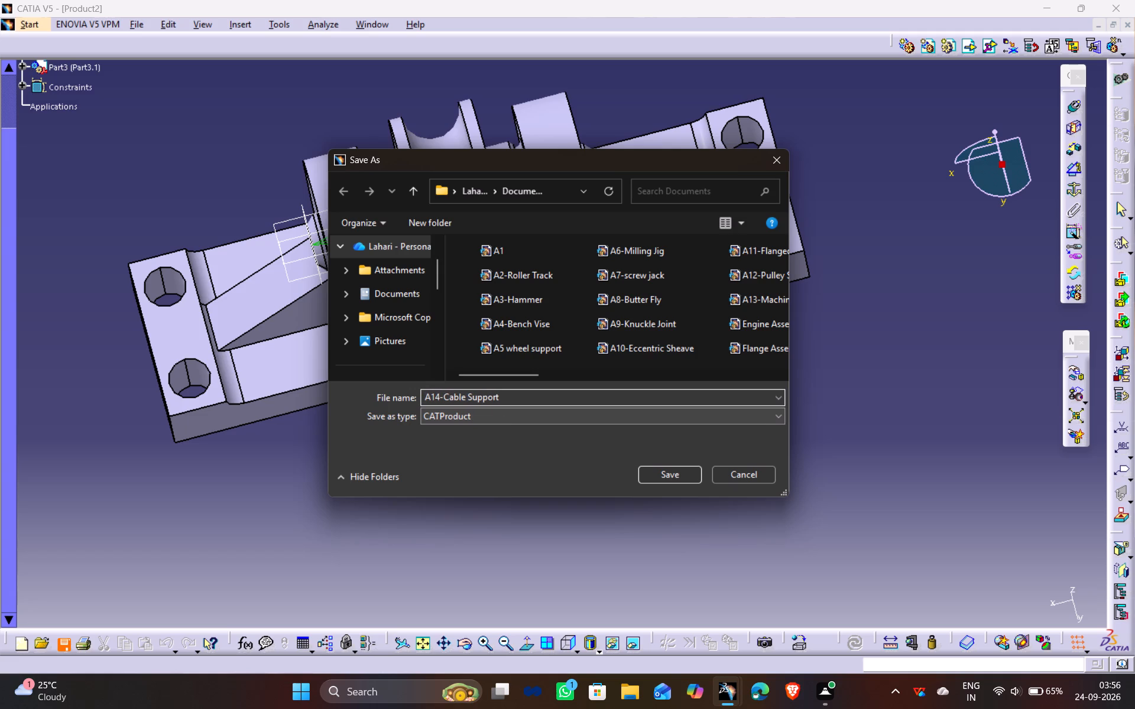
key("Return")
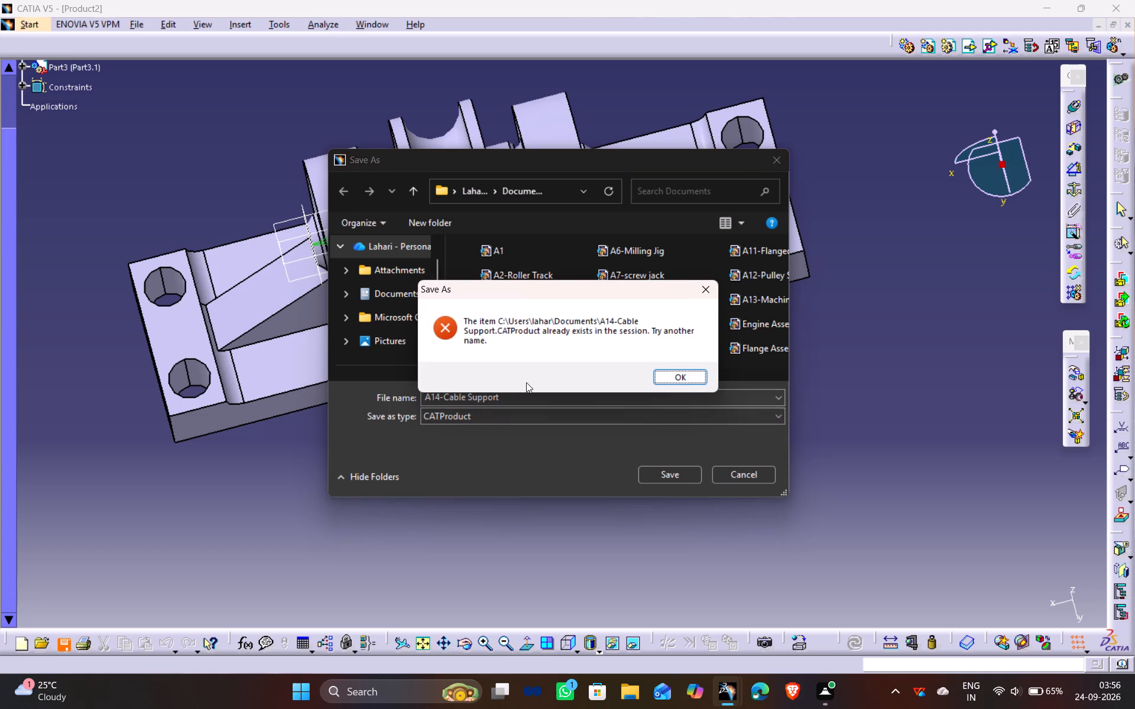
left_click(672, 382)
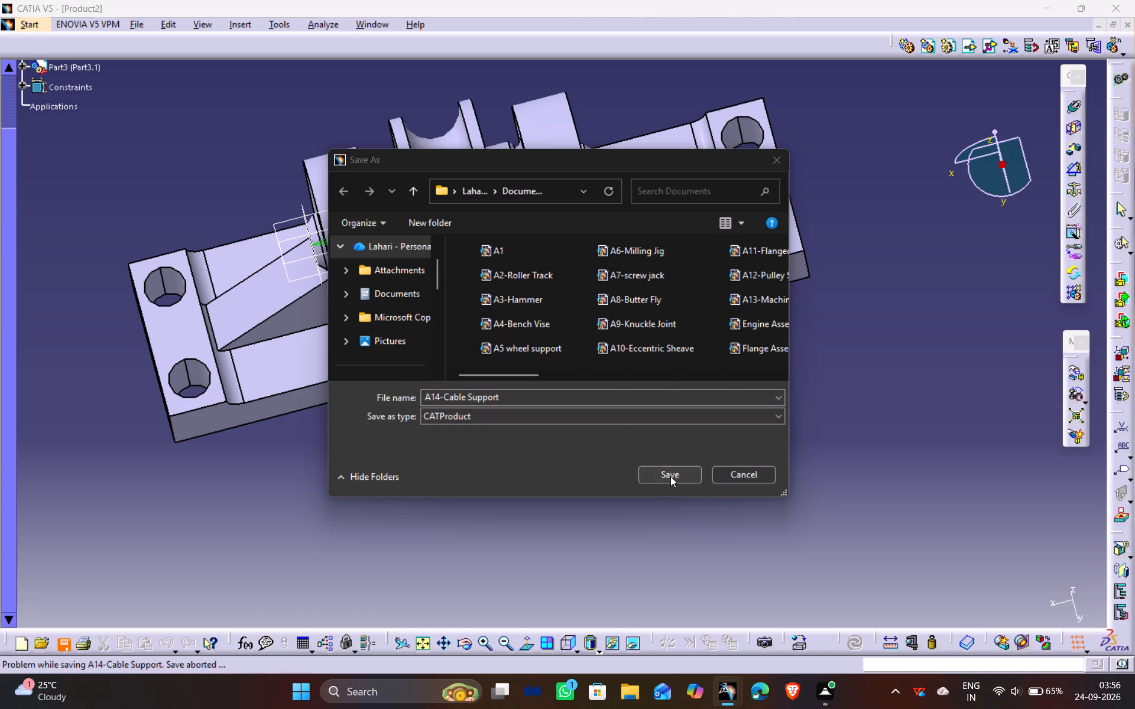
left_click(670, 476)
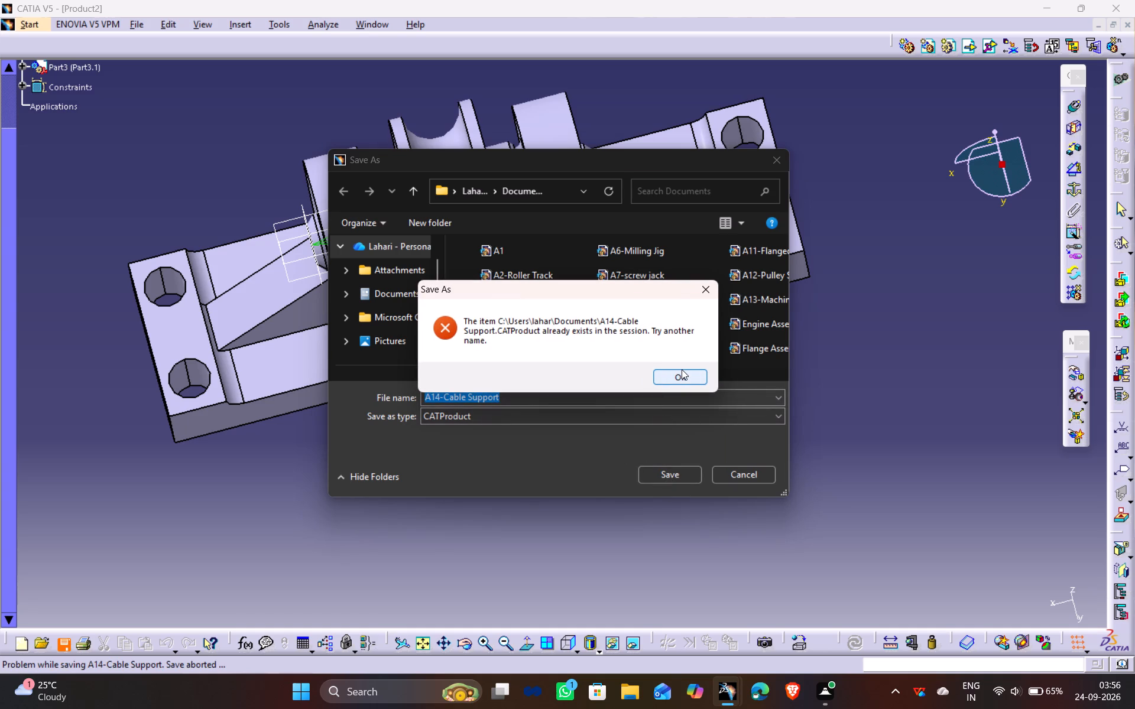
left_click(681, 375)
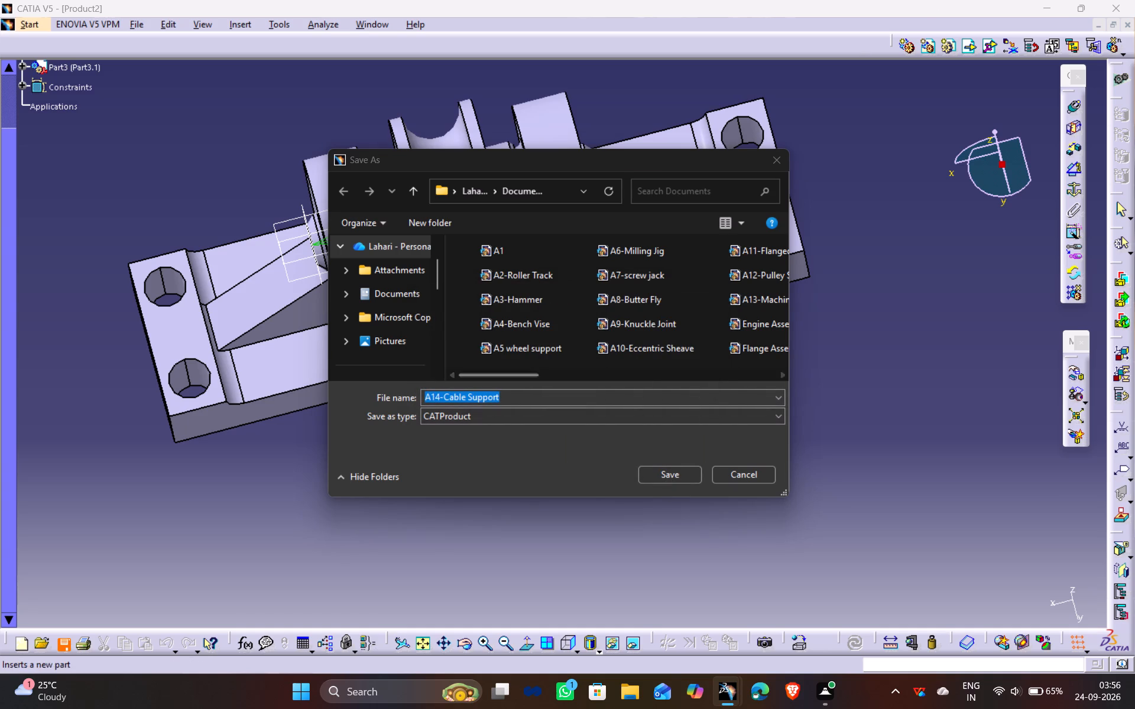
Add a space after the hyphen in the file name and save the assembly as "A14- Cable Support".
left_click(443, 394)
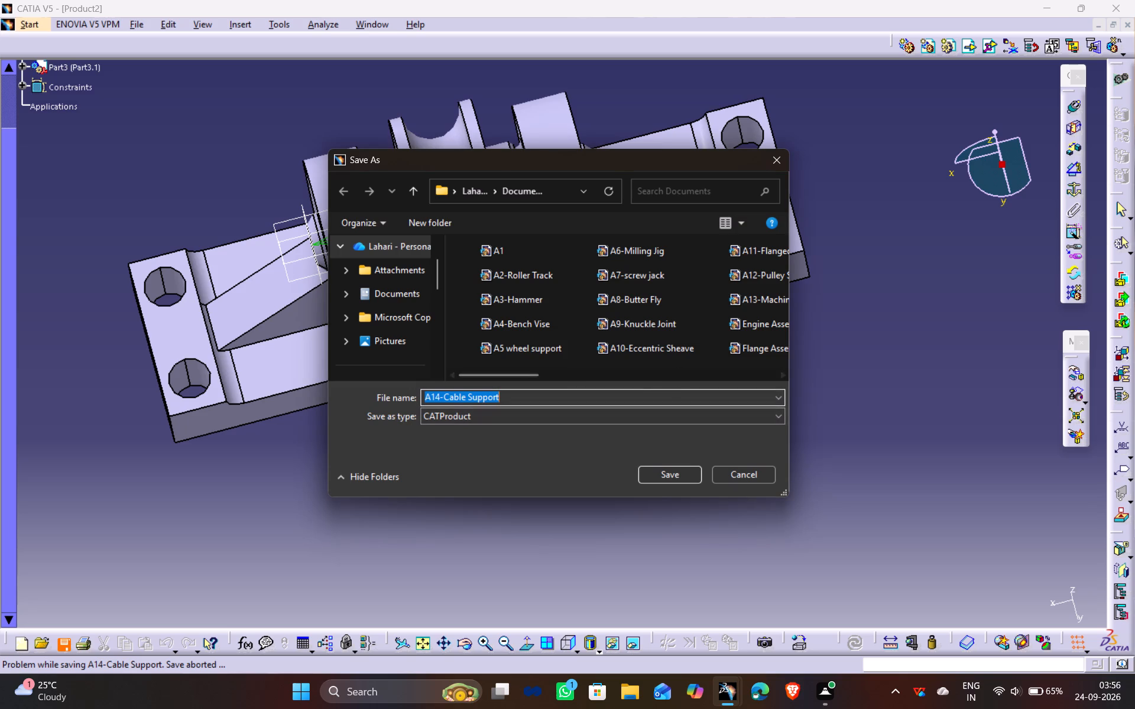
left_click(508, 393)
left_click(443, 399)
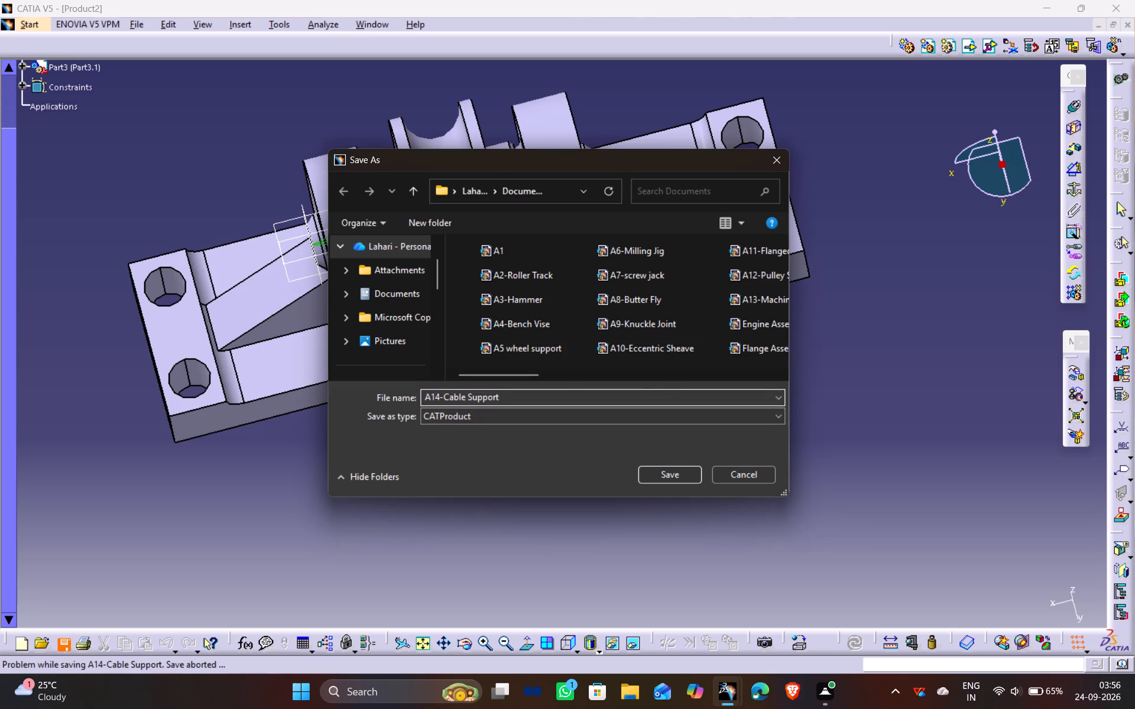
key("space")
left_click(686, 473)
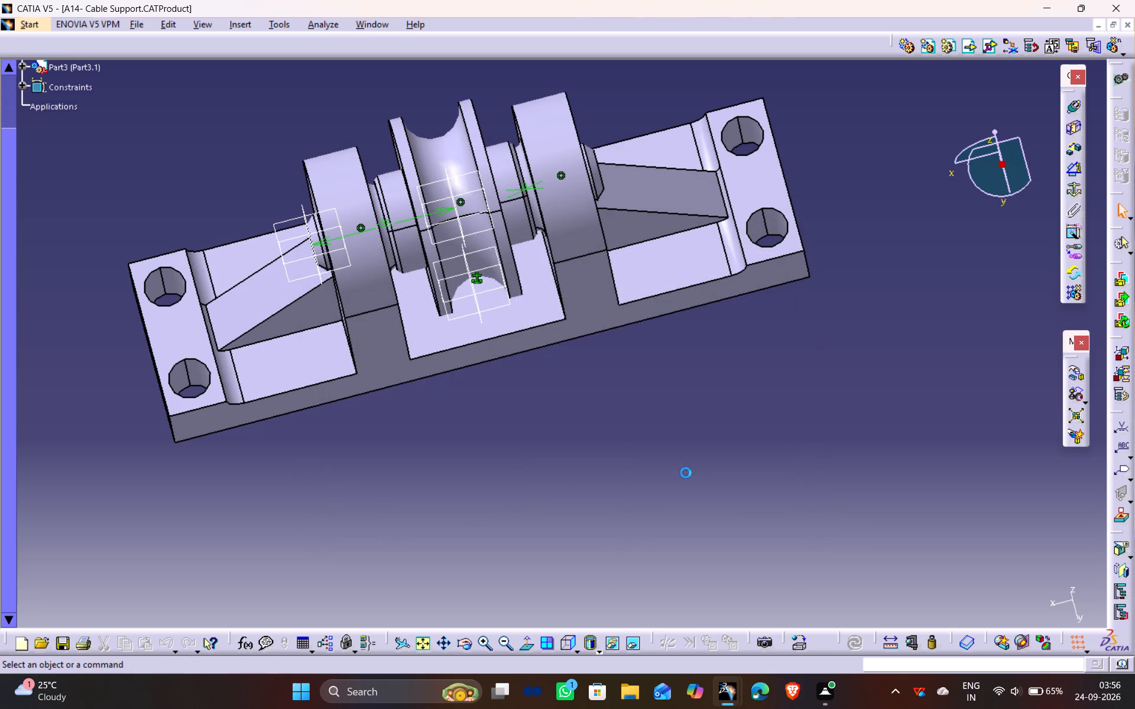
Close the A14- Cable Support assembly and exit this CATIA session, saving the changes to the older A14-Cable Support product.
left_click(1126, 25)
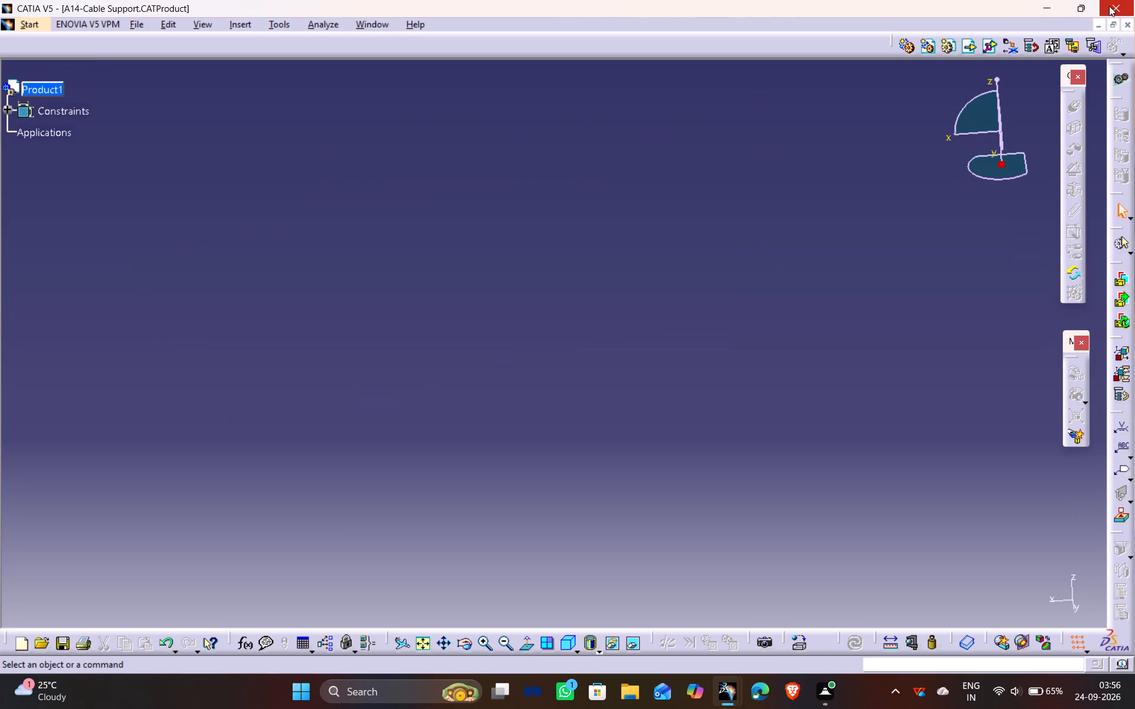
left_click(1115, 6)
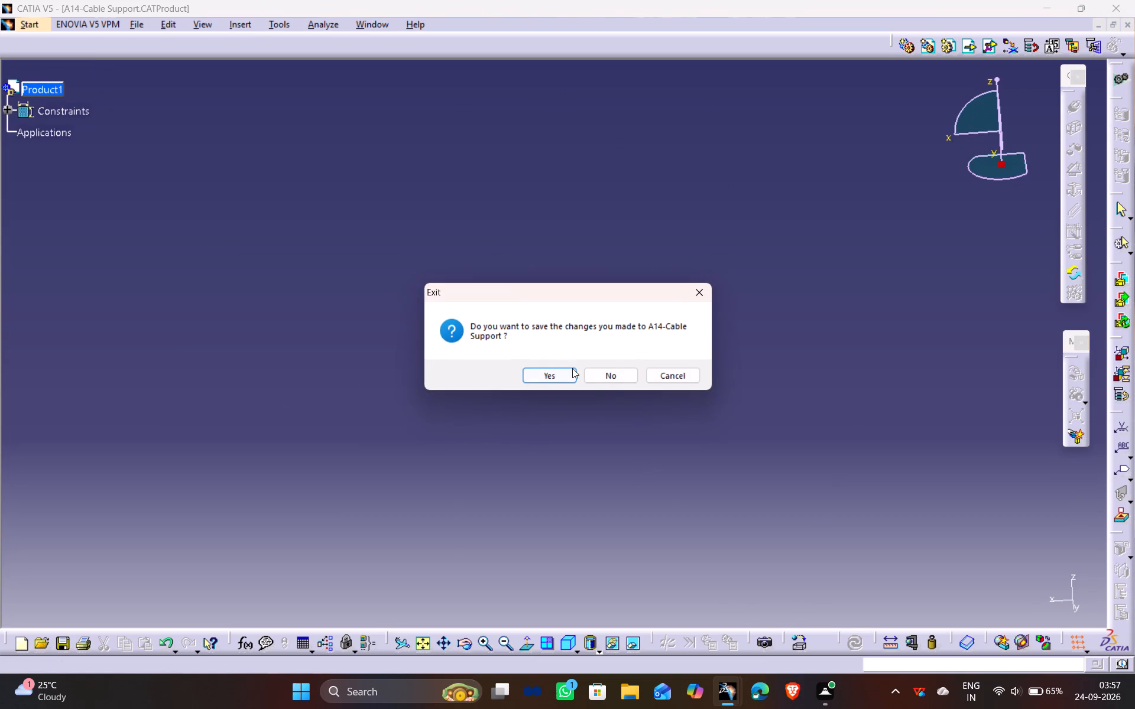
left_click(539, 374)
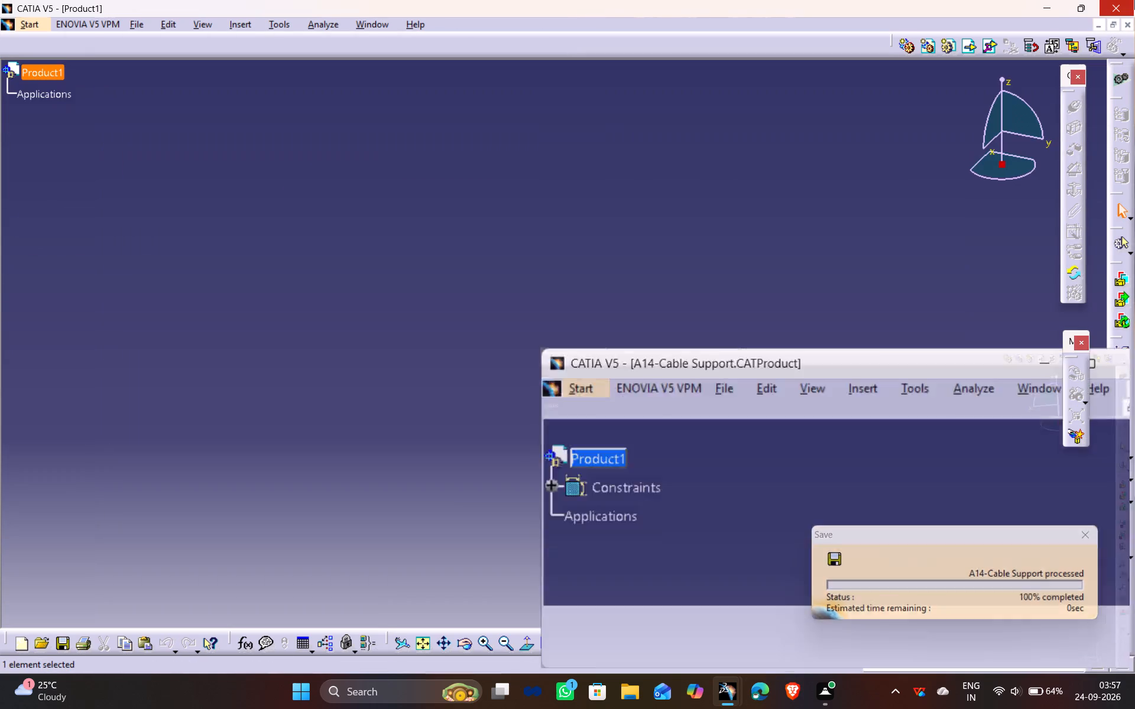
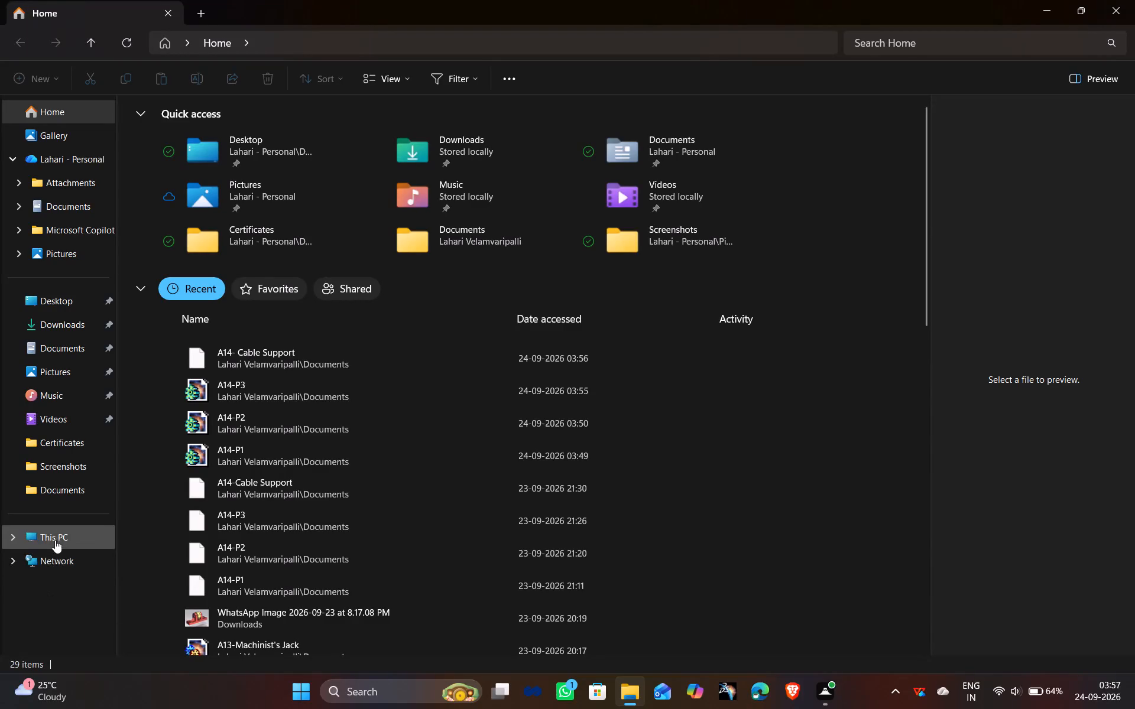
Open the "A14- Cable Support" product from the local Documents folder in CATIA, check its contents, and close it along with CATIA.
left_click(62, 491)
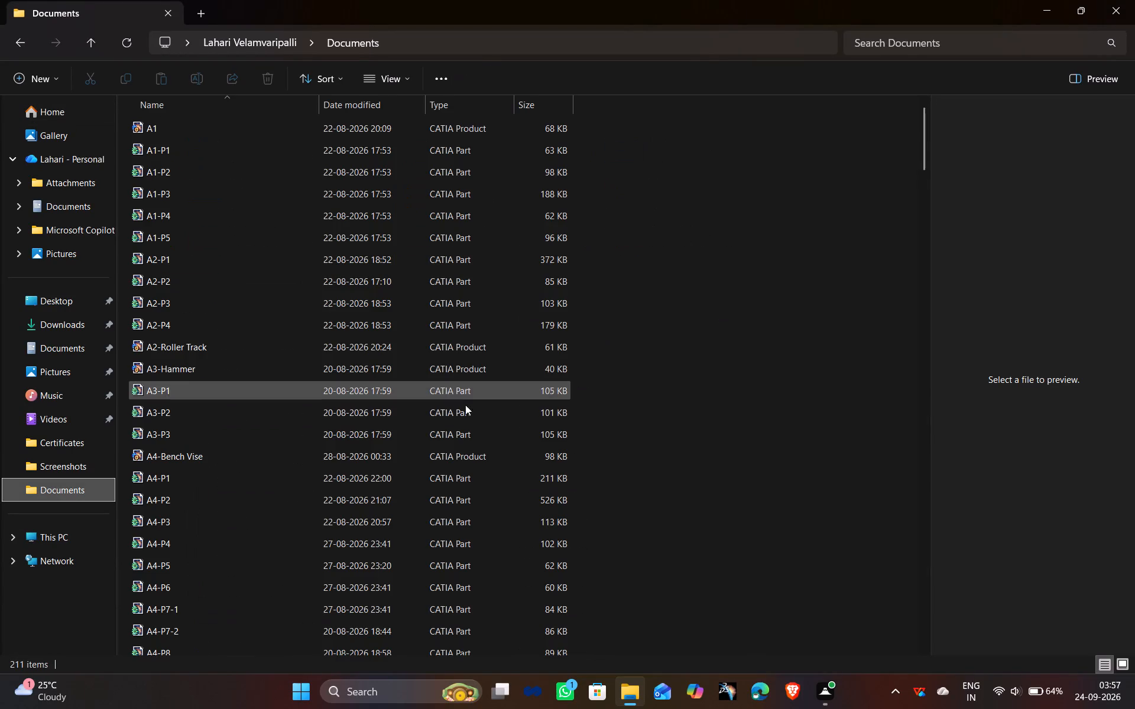
scroll(447, 415, "down", 16)
scroll(445, 417, "down", 11)
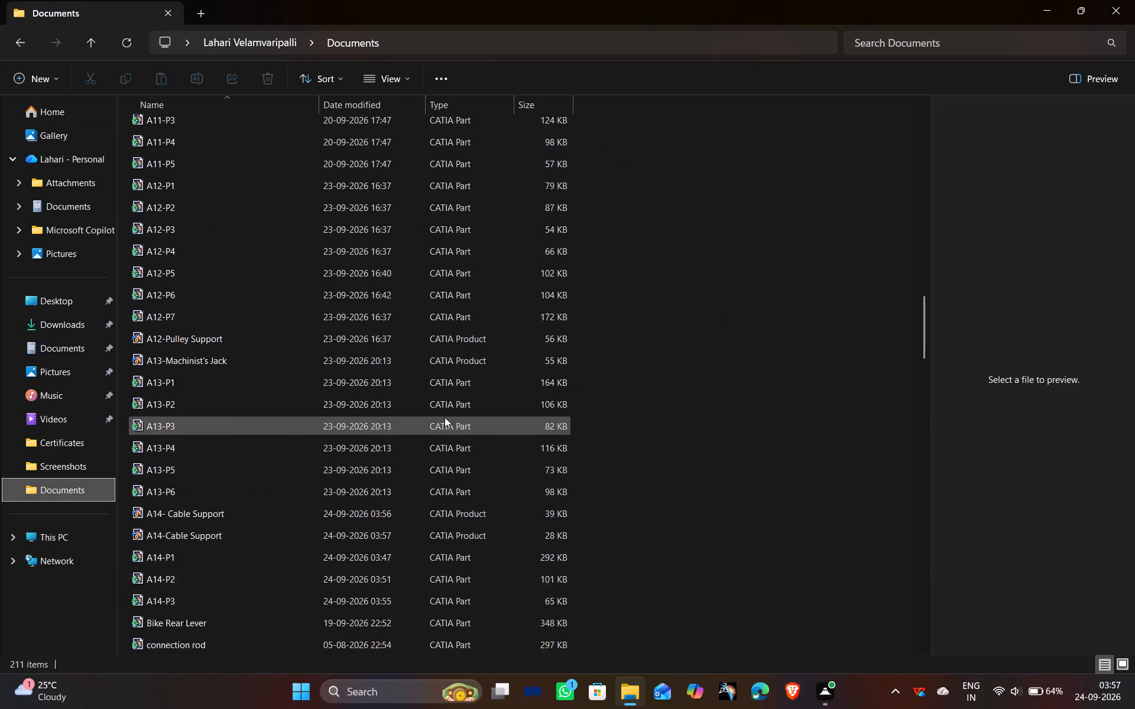
scroll(445, 417, "down", 2)
double_click(205, 319)
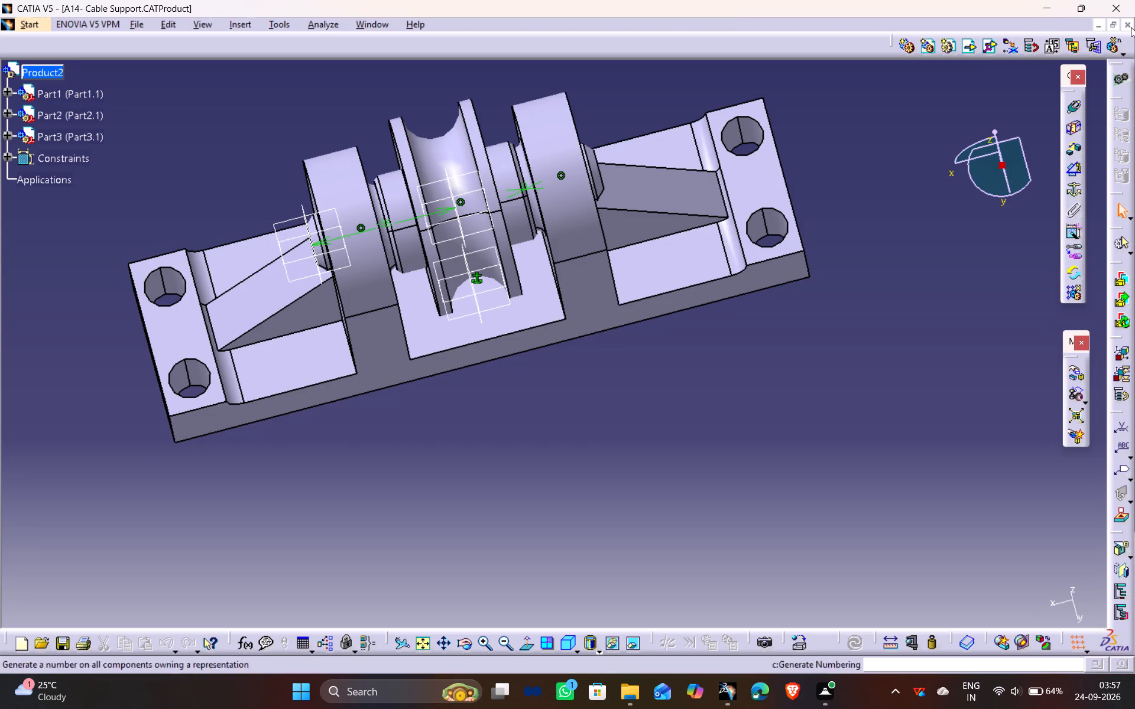
left_click(1131, 27)
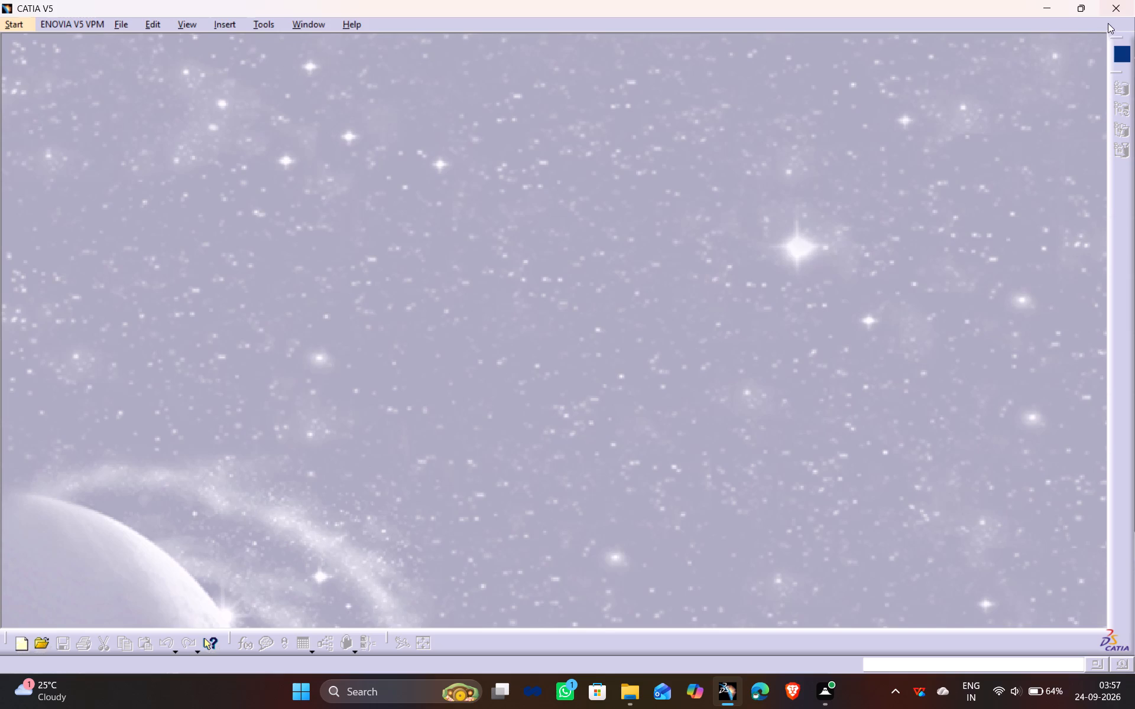
left_click(1117, 4)
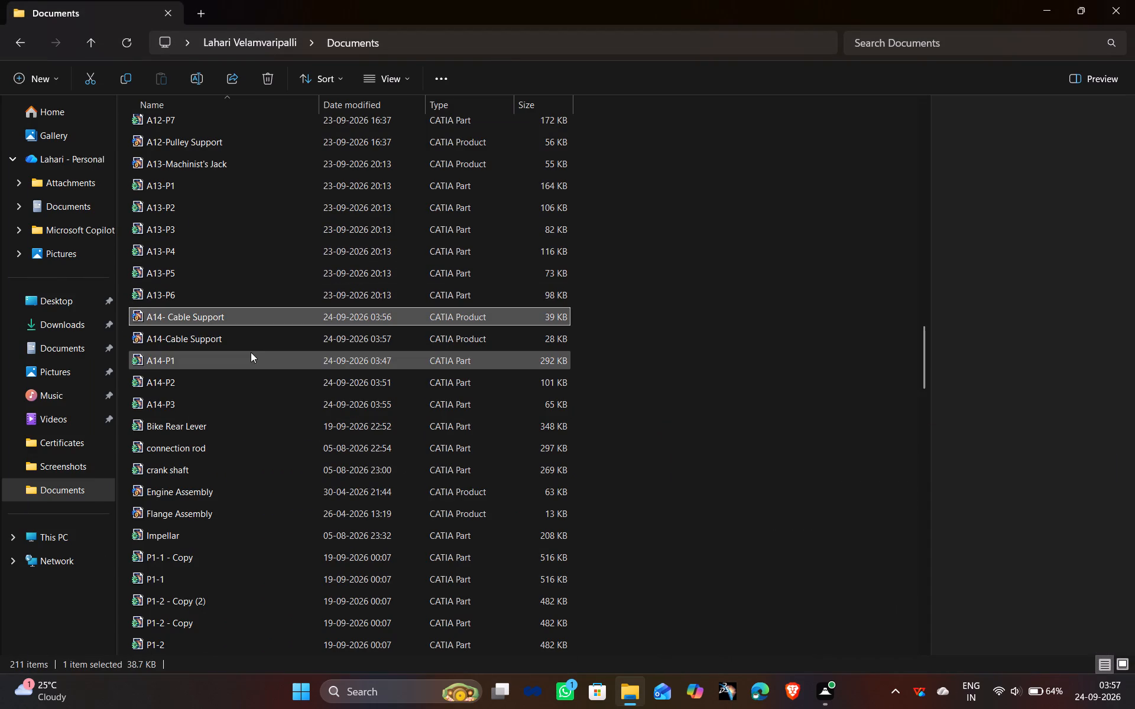
Open the older "A14-Cable Support" product (no space after the hyphen) in CATIA, check its contents, and close it along with CATIA.
double_click(254, 341)
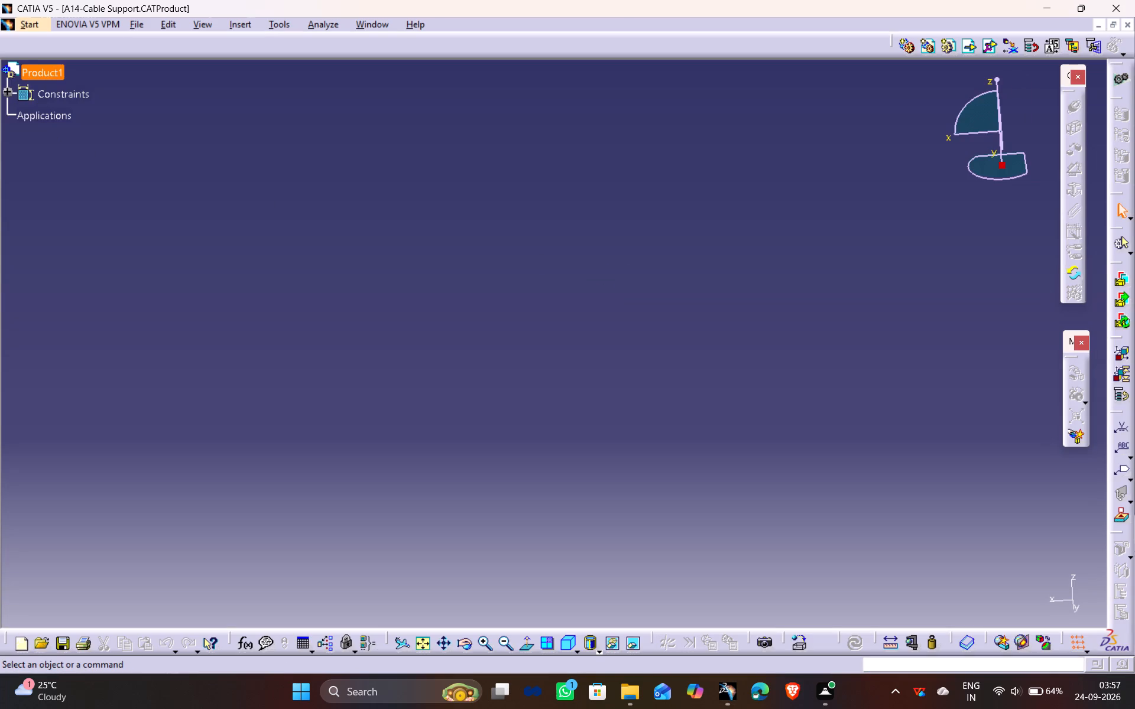
scroll(142, 87, "up", 3)
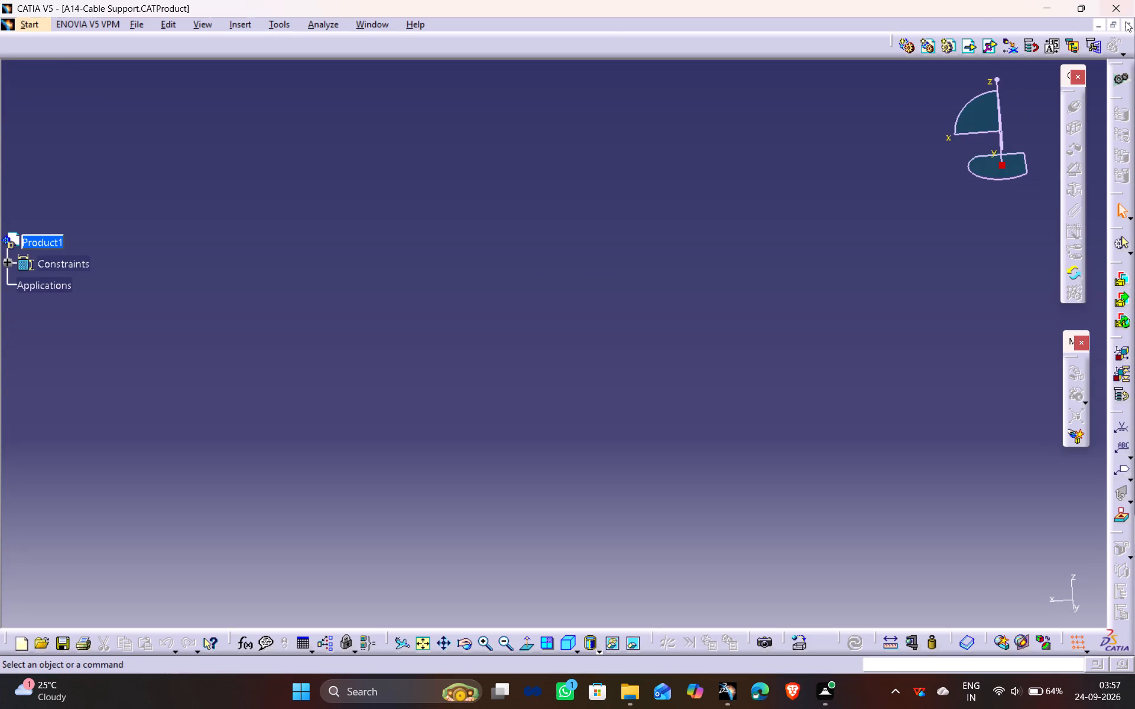
left_click(1130, 28)
left_click(1121, 11)
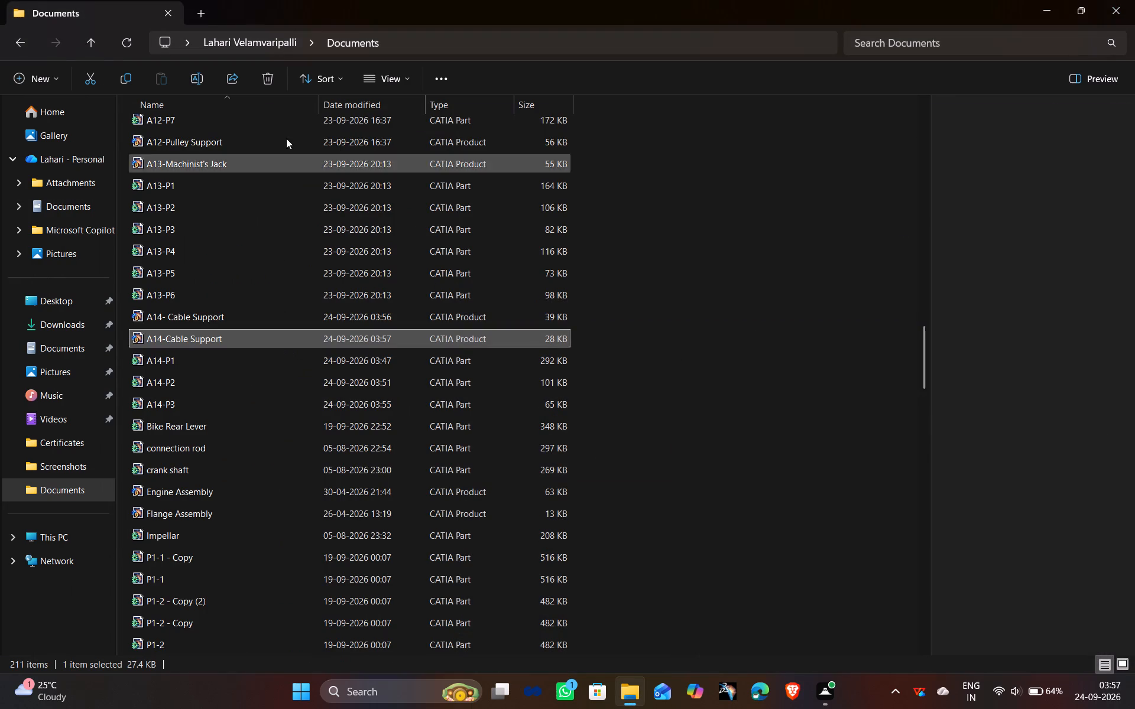
Delete the older "A14-Cable Support" product file from the Documents folder.
left_click(266, 79)
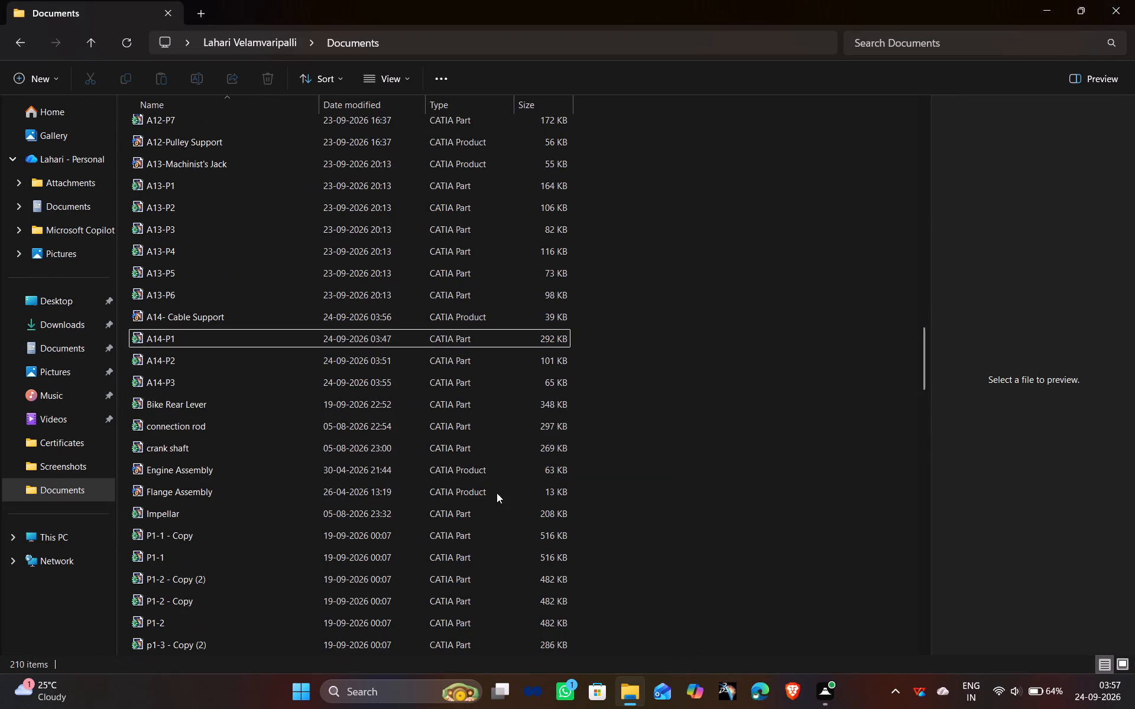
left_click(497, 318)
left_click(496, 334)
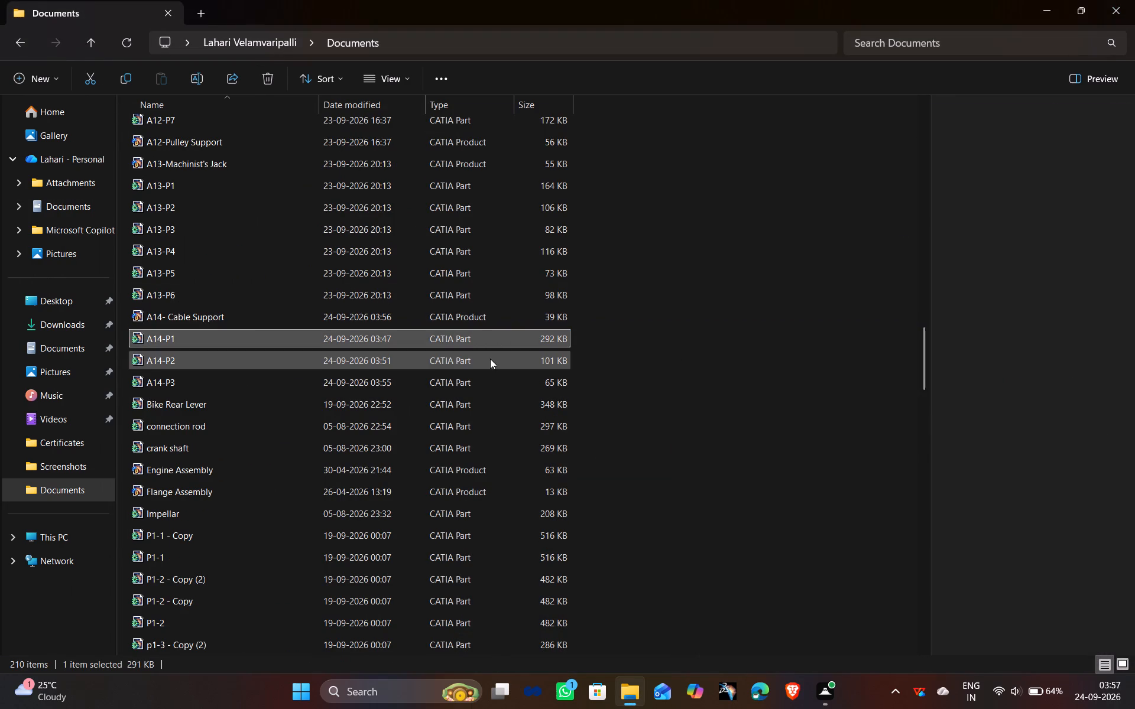
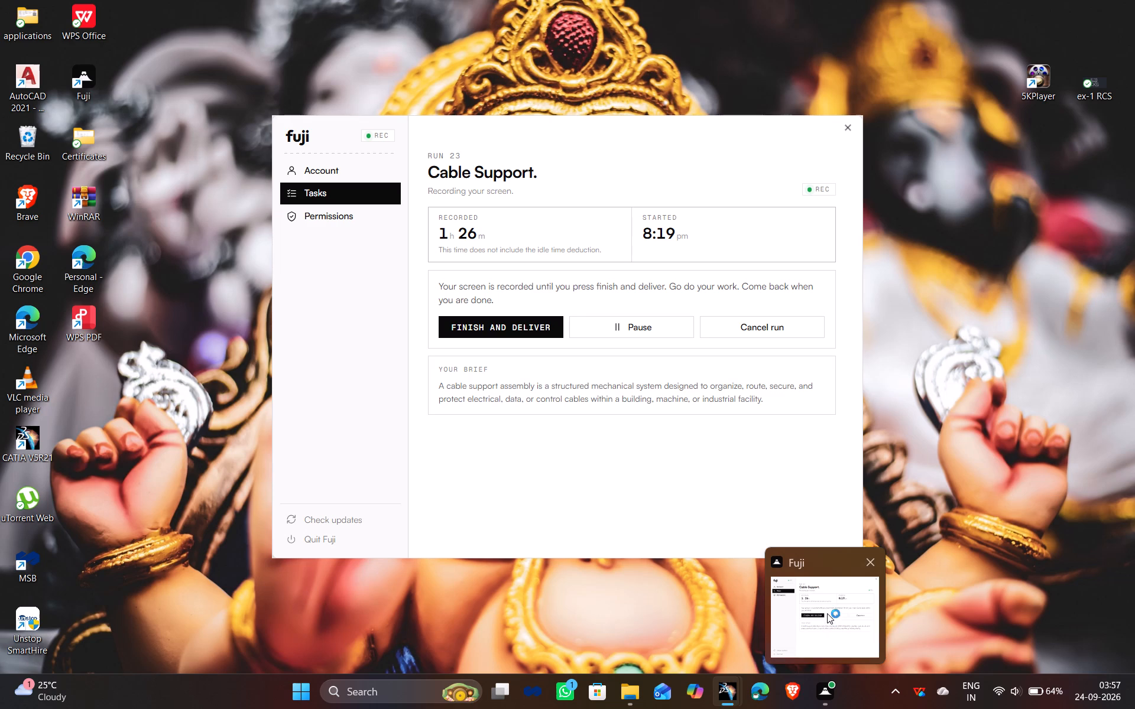
Reopen the "A14- Cable Support" product from the local Documents folder.
left_click(1029, 396)
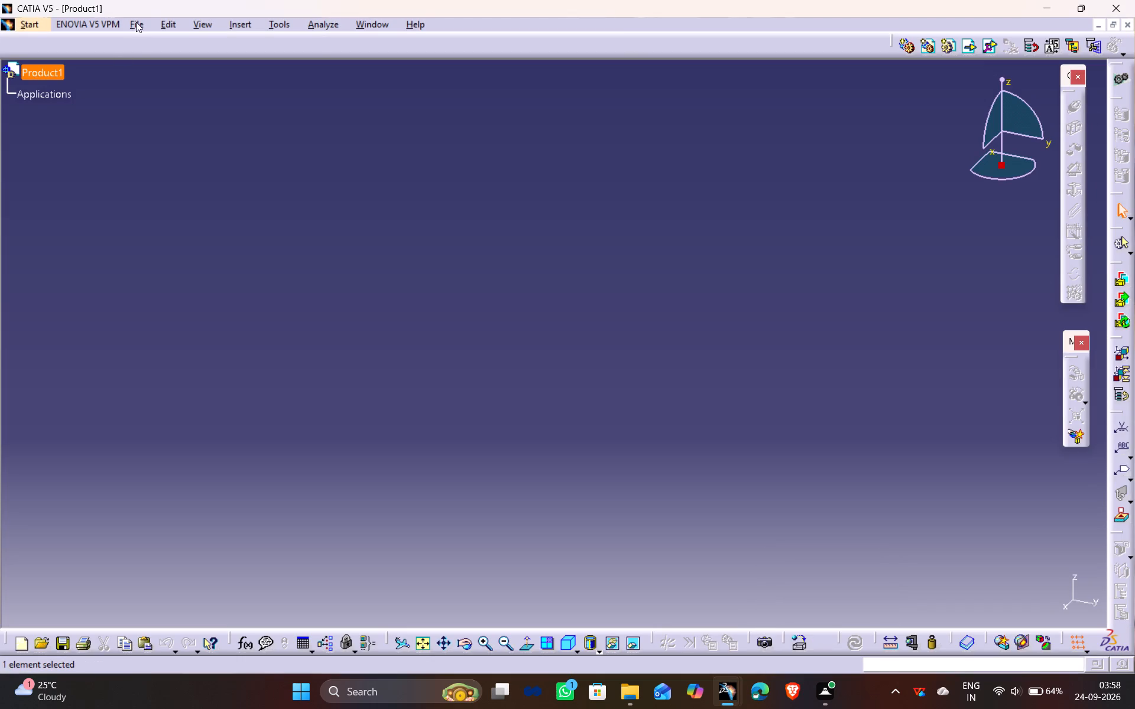
left_click(144, 19)
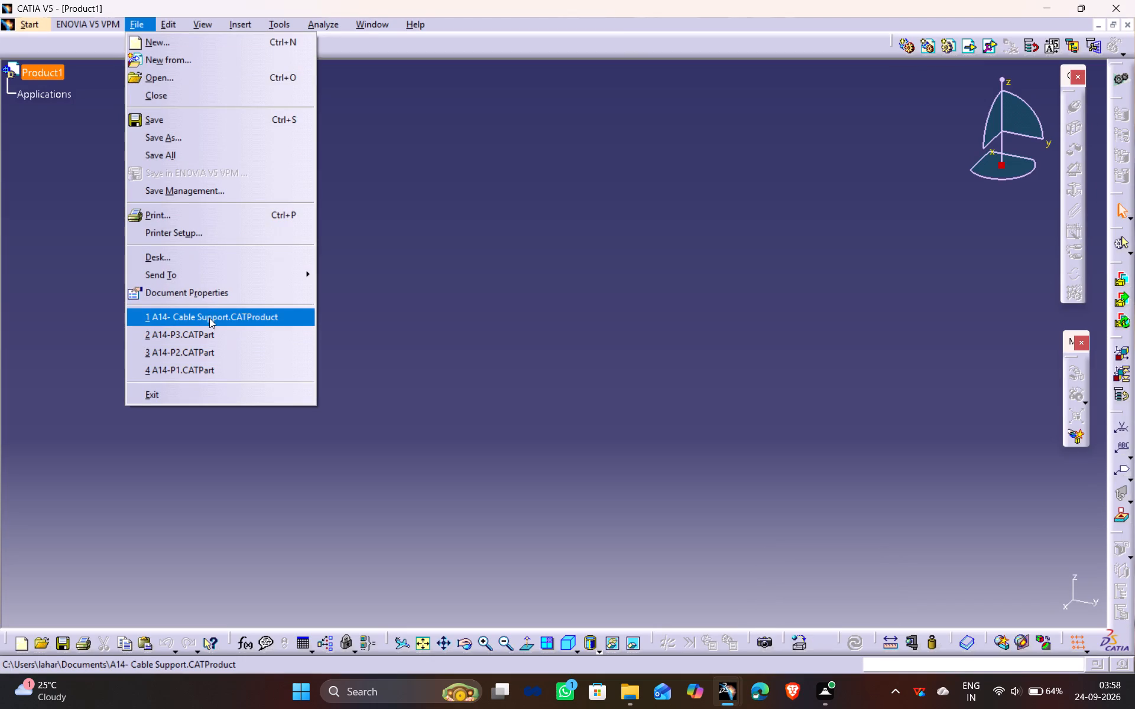
left_click(212, 317)
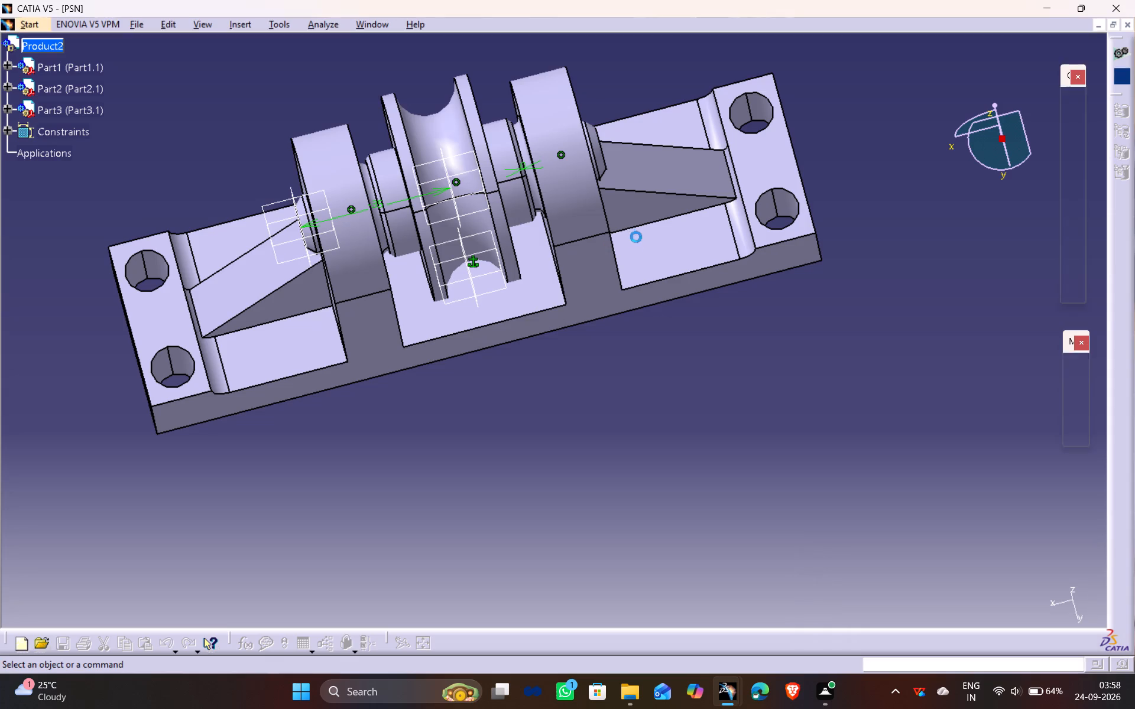
Examine the assembled bracket, pulley and pin from several sides, including a close view of the pulley hubs.
middle_click_drag(398, 489, 544, 287)
left_click_drag(398, 489, 544, 287)
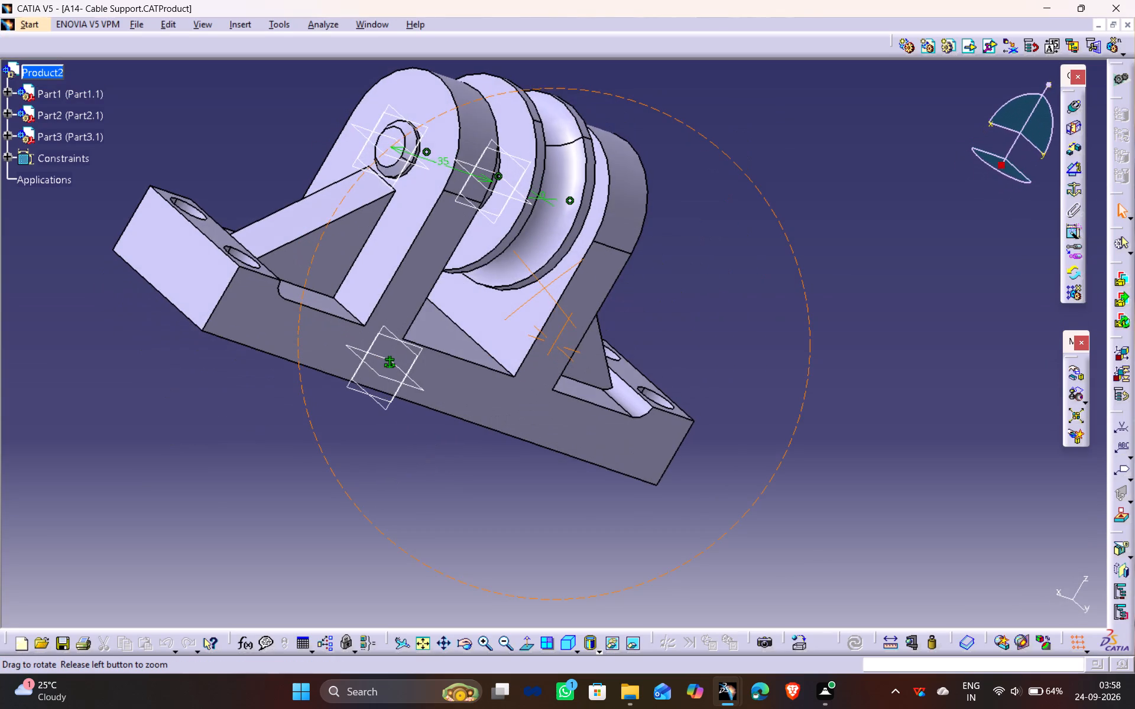
middle_click_drag(544, 287, 300, 313)
left_click_drag(544, 287, 300, 313)
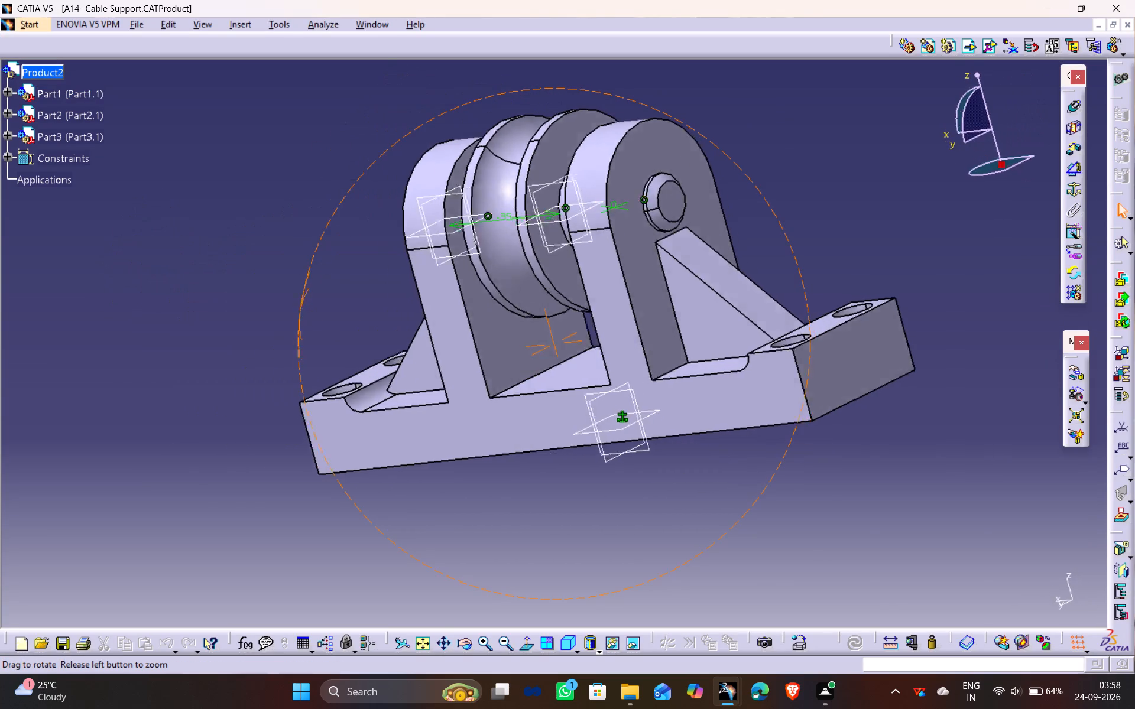
middle_click_drag(300, 313, 377, 317)
left_click_drag(300, 313, 377, 317)
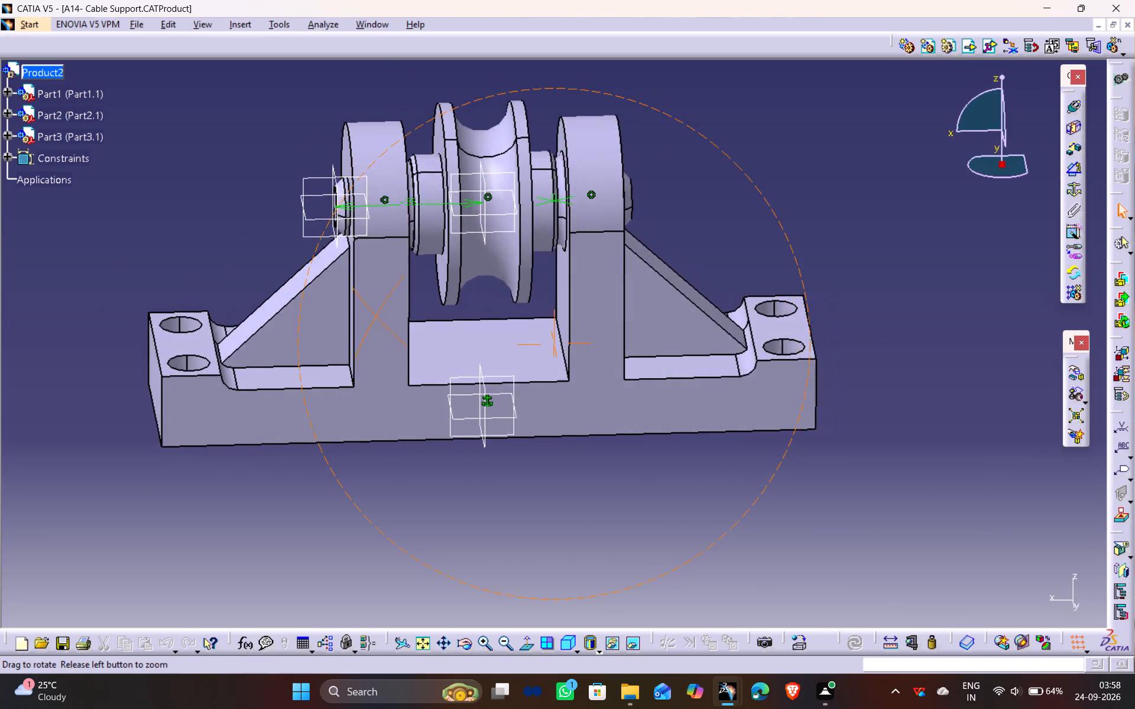
middle_click_drag(377, 317, 413, 336)
left_click_drag(377, 317, 420, 342)
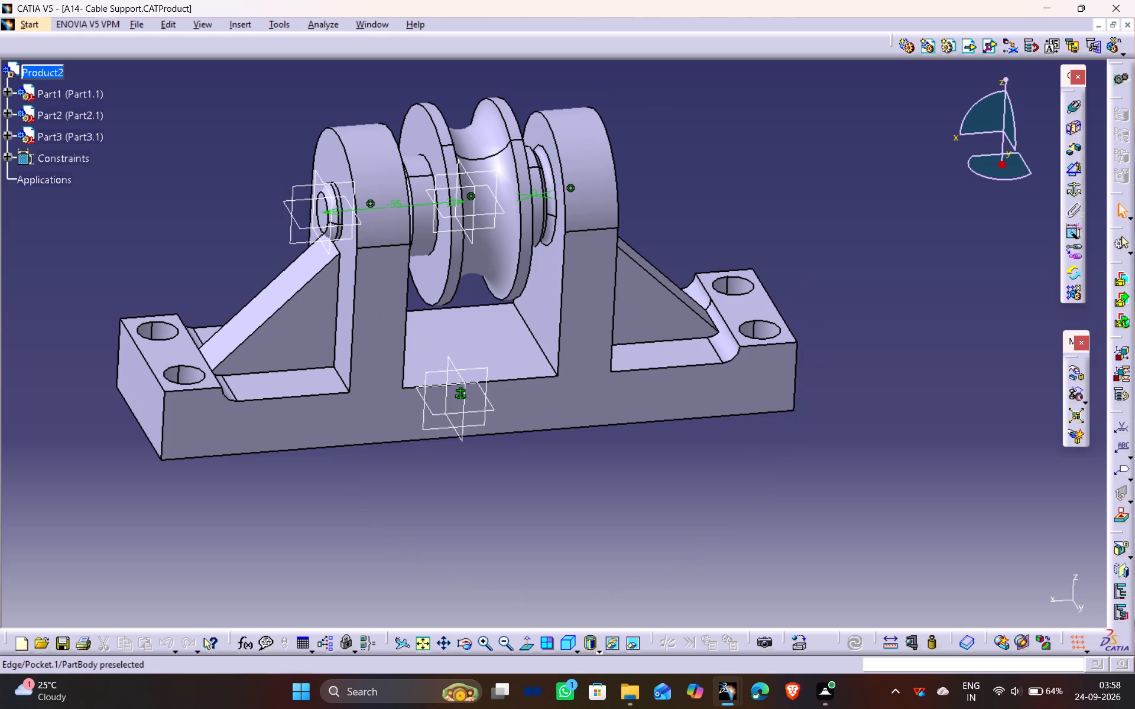
middle_click_drag(432, 510, 426, 421, "ctrl")
middle_click_drag(396, 337, 488, 583)
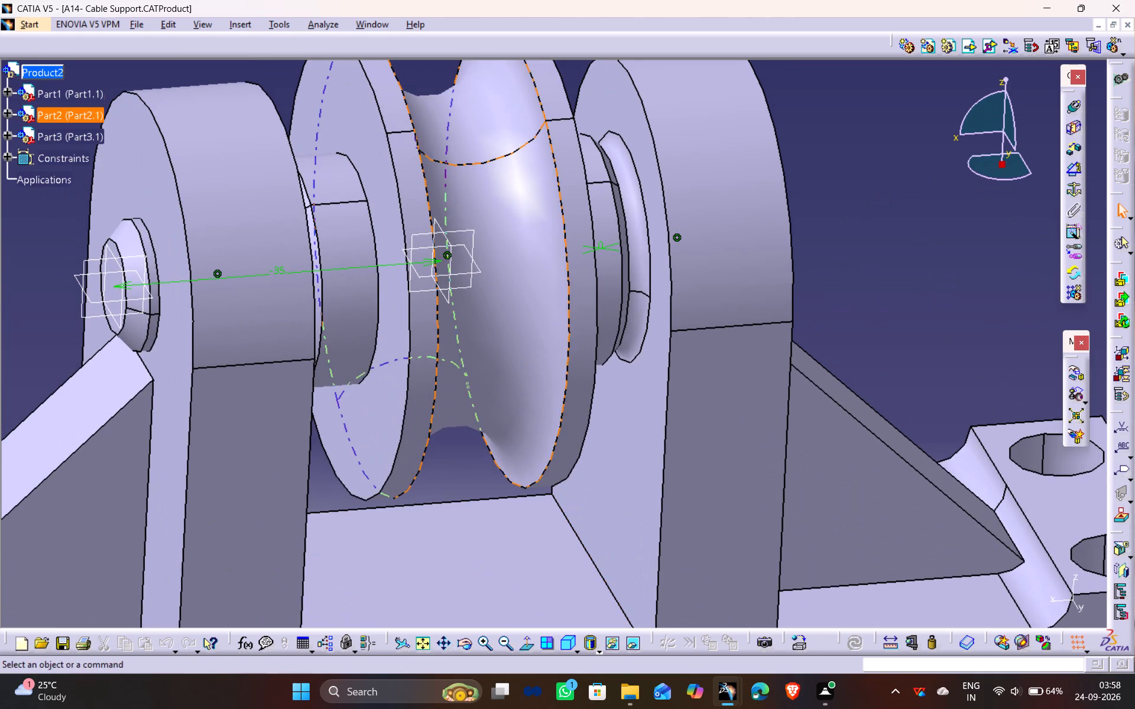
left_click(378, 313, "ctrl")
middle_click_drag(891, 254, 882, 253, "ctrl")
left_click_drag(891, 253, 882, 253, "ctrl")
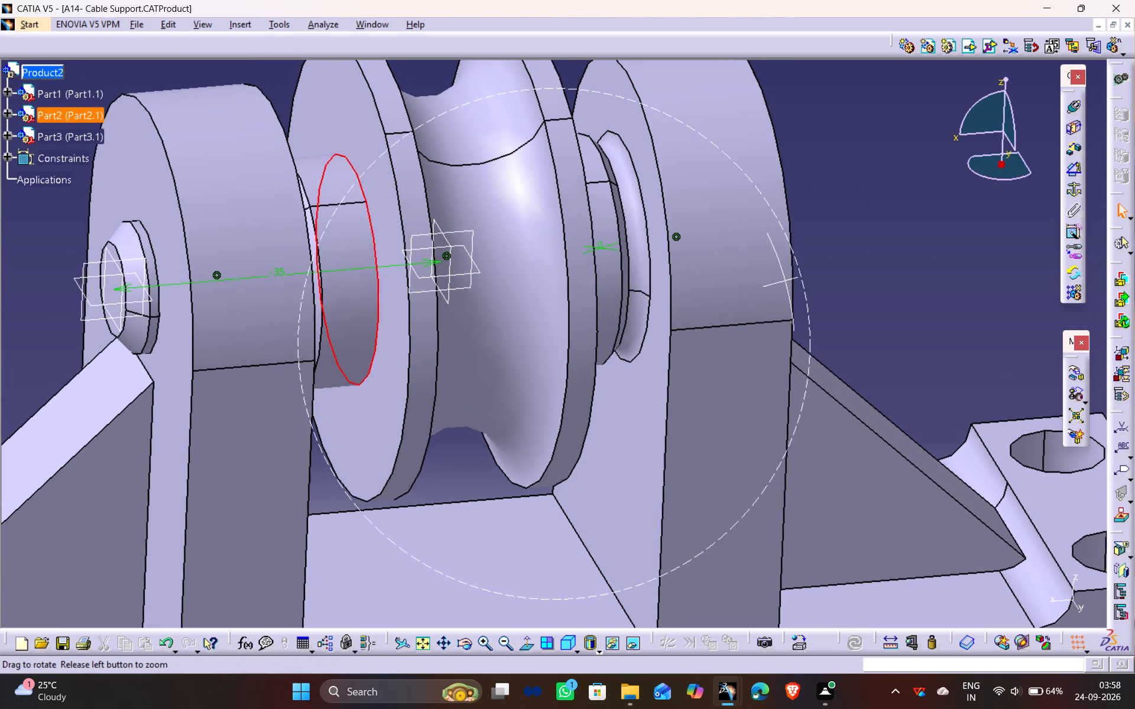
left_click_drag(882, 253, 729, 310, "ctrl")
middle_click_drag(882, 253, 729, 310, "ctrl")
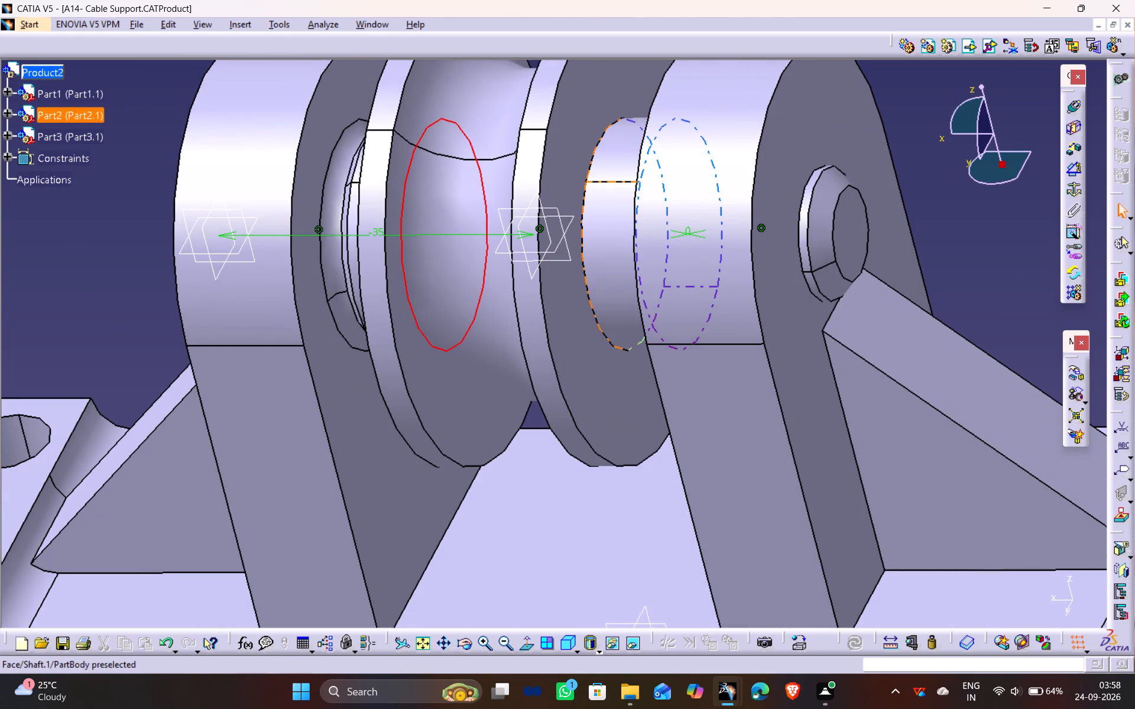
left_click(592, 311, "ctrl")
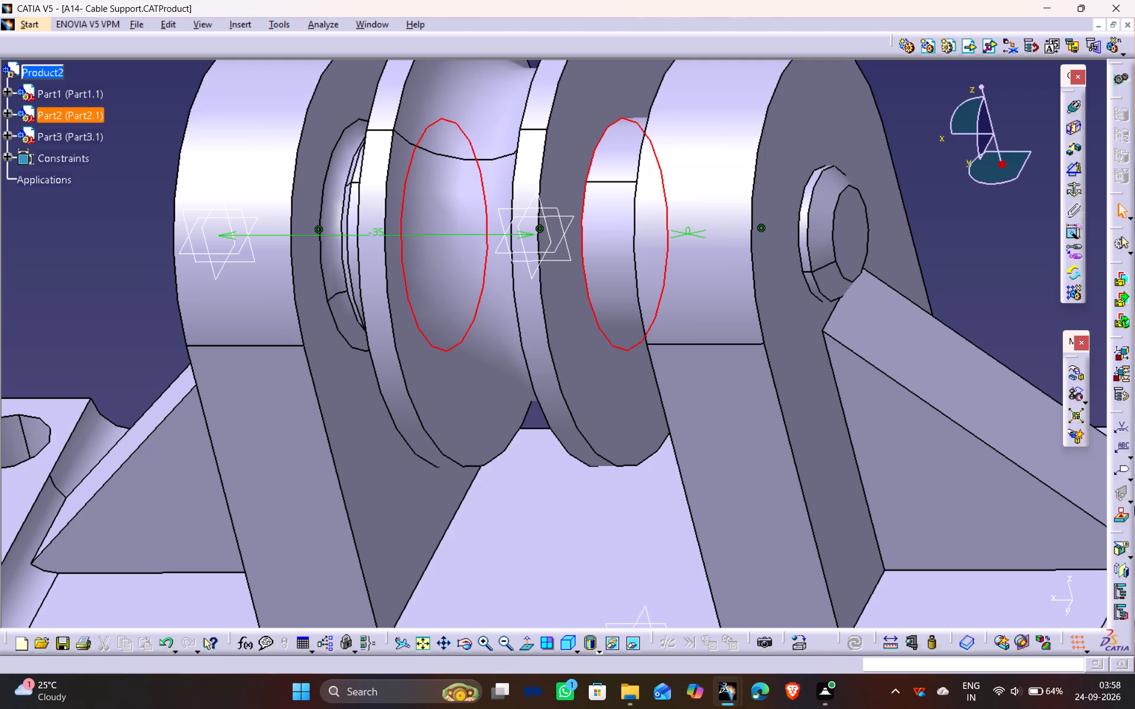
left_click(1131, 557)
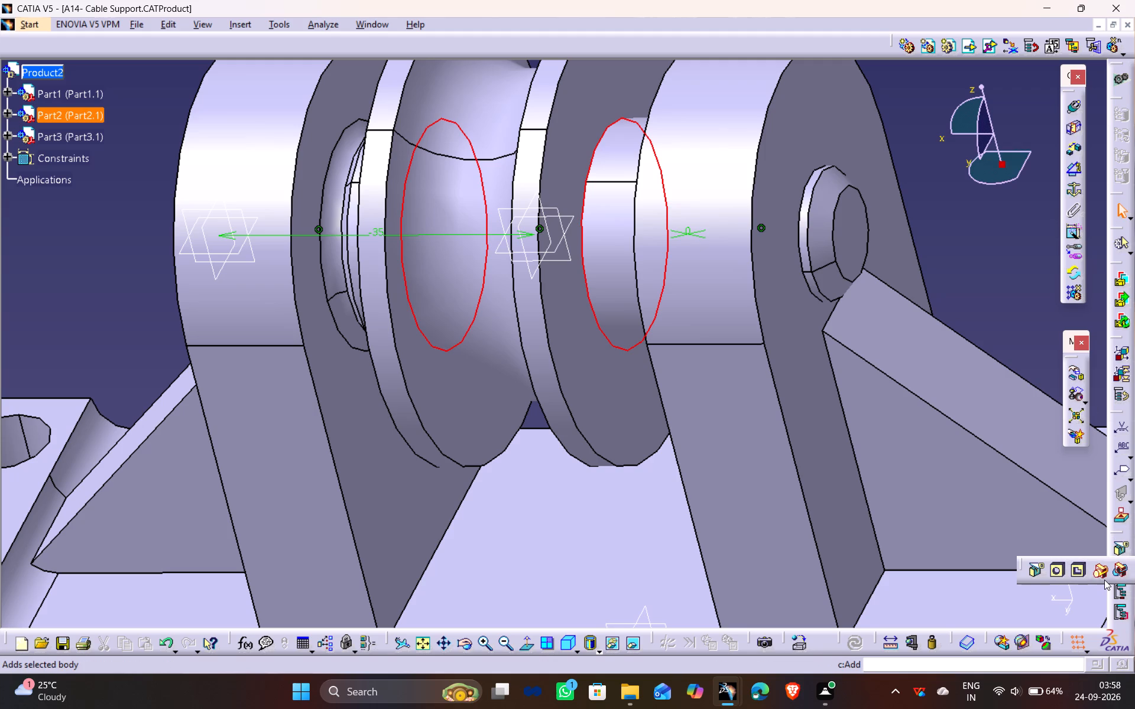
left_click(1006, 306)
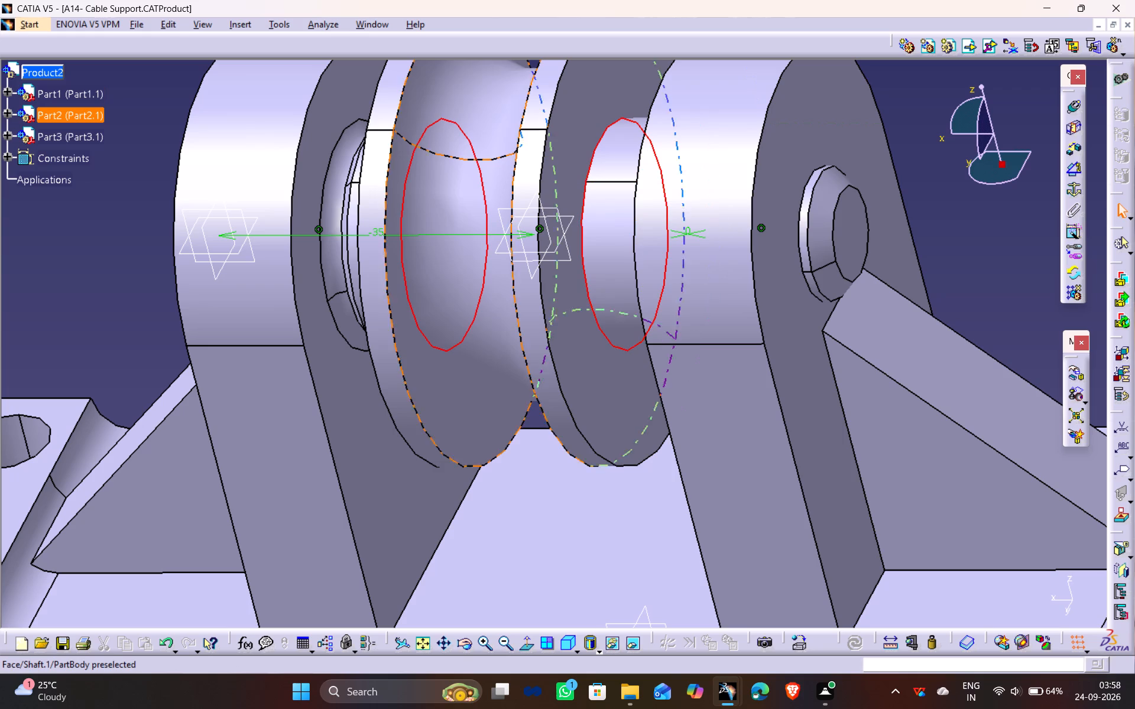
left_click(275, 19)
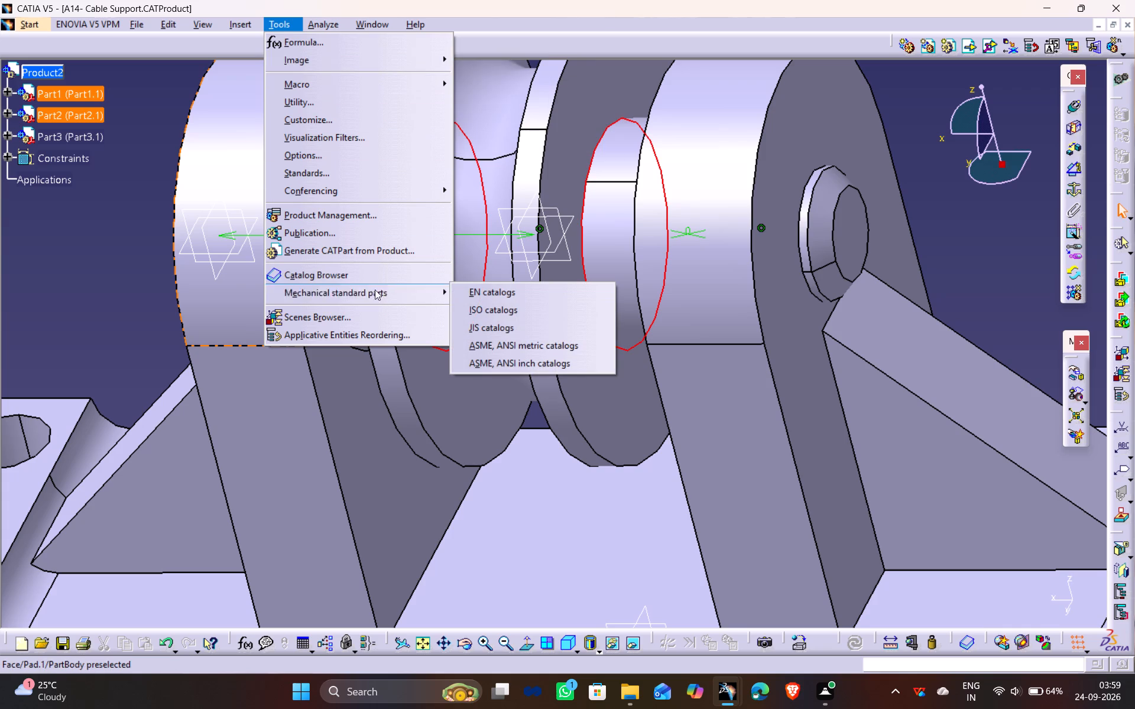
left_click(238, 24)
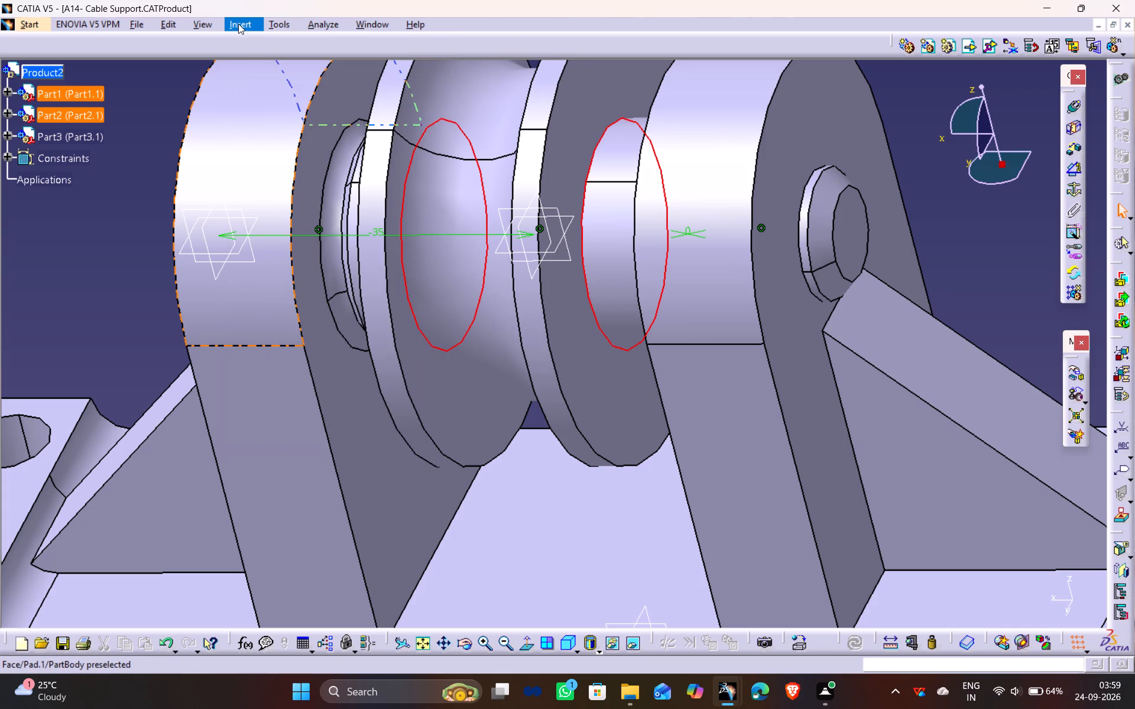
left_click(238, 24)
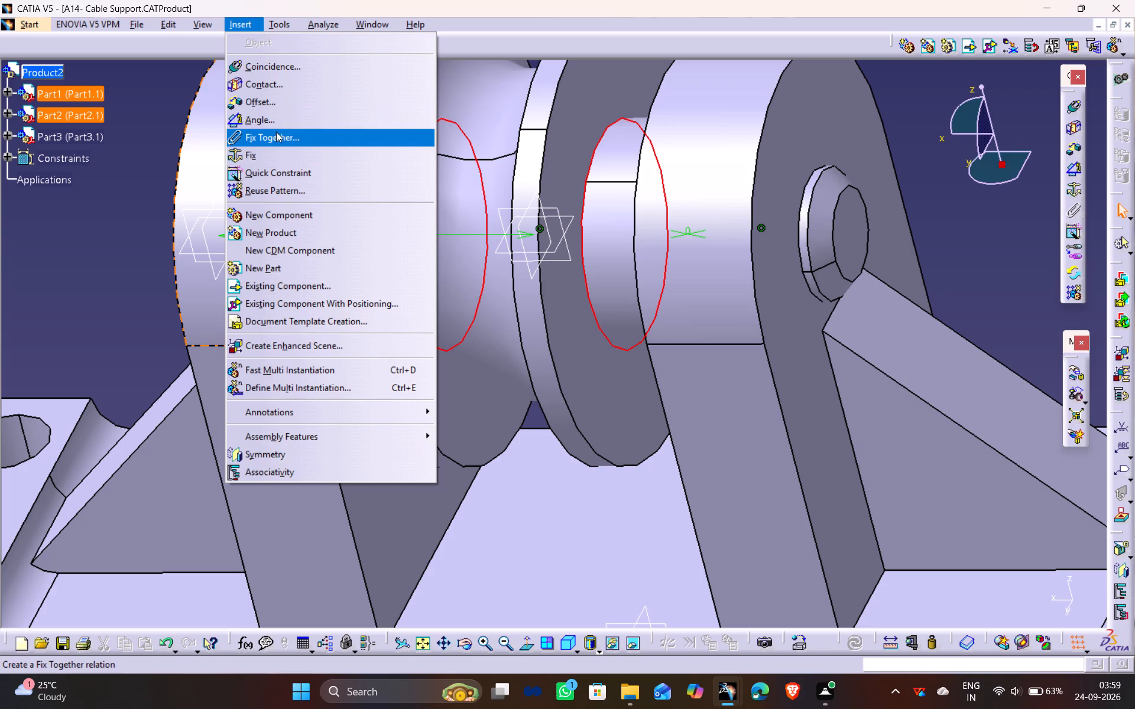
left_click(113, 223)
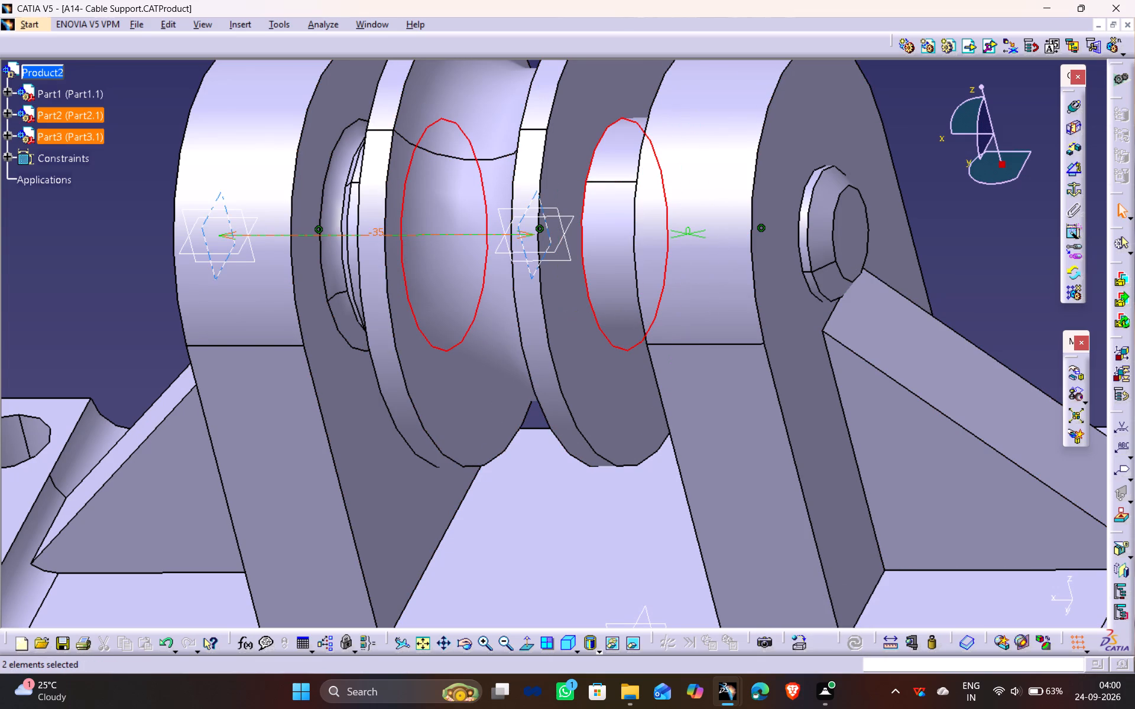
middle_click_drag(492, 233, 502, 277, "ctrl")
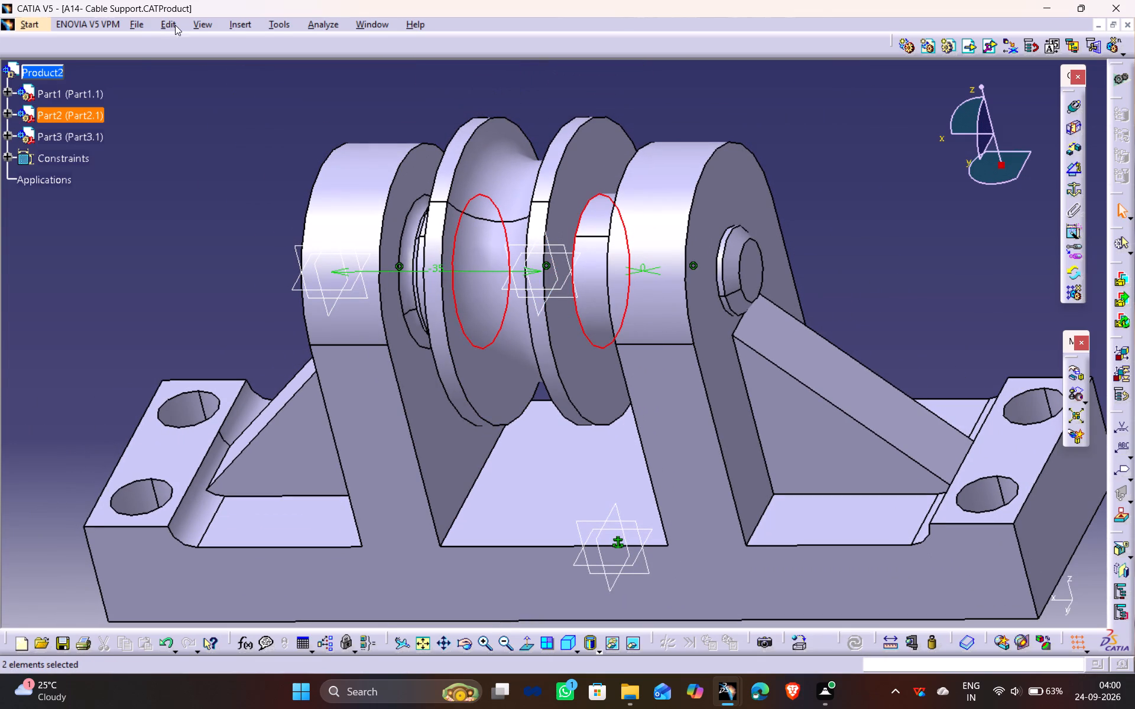
Open the pulley part A14-P2 in its own window.
left_click(156, 24)
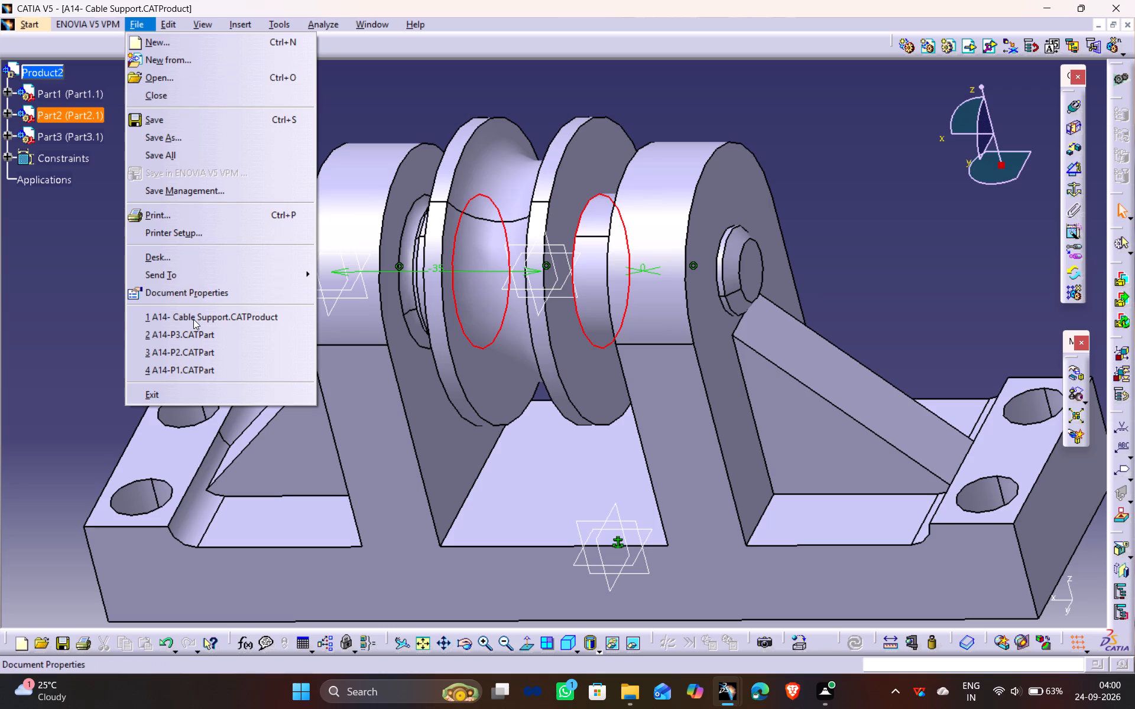
double_click(205, 356)
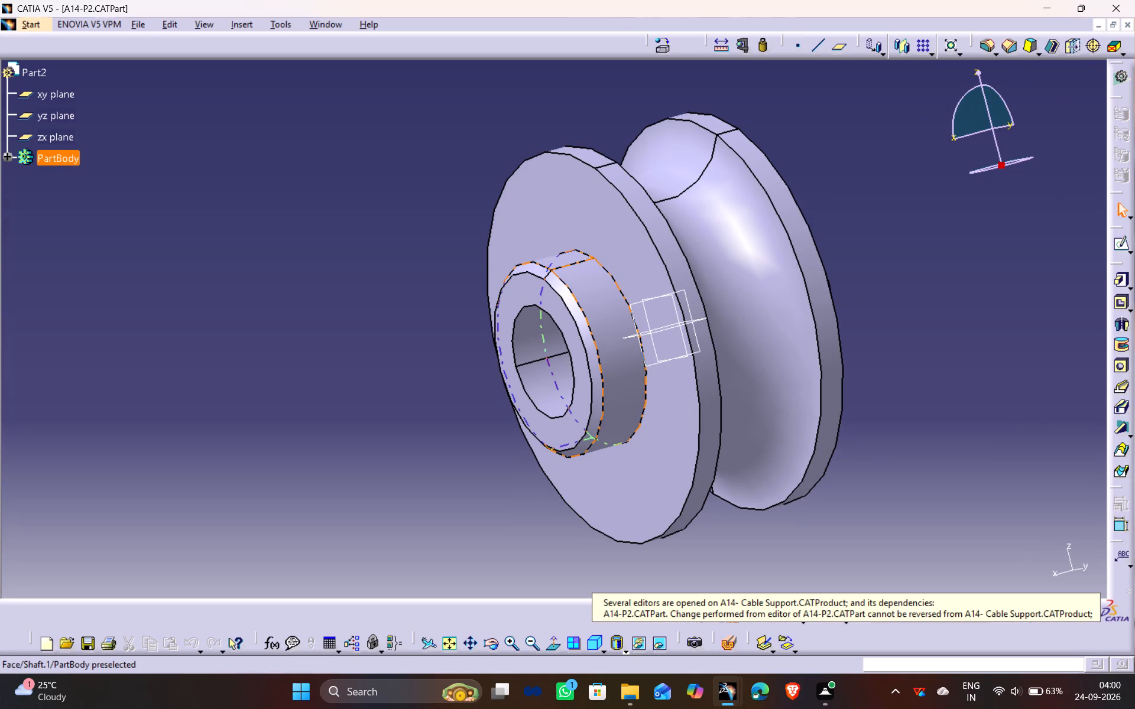
Set up an Edge Fillet on the two edges where the pulley's hubs meet its flanges and preview it at 4 mm radius.
left_click(615, 290, "ctrl")
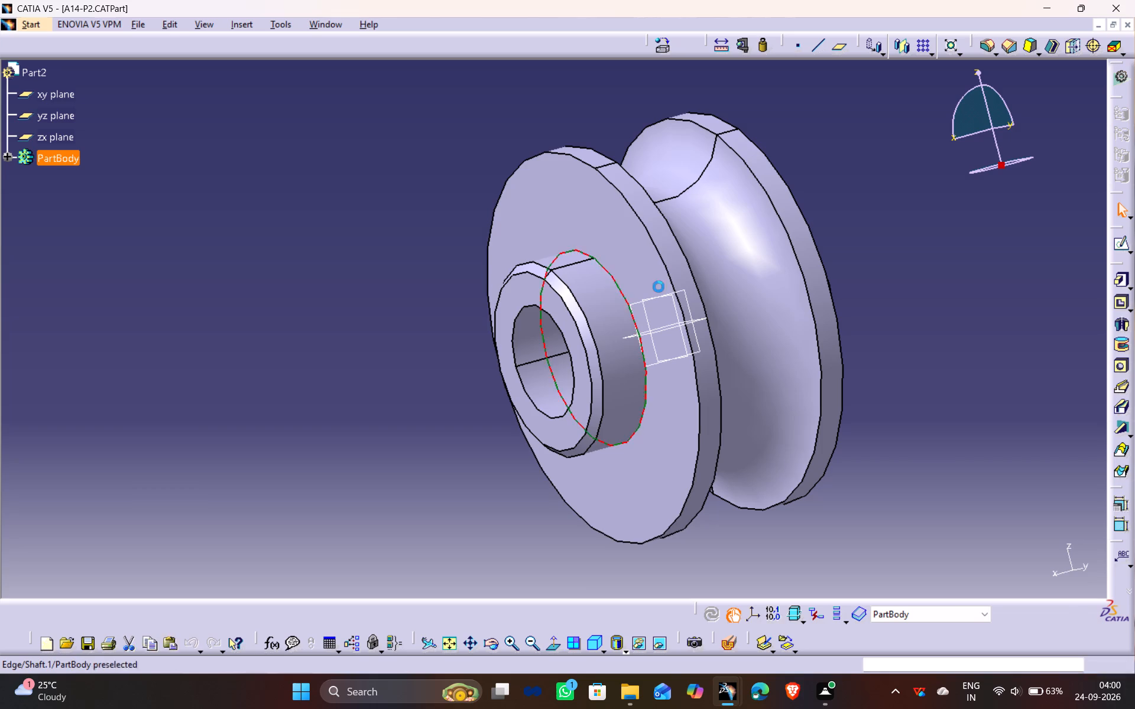
middle_click_drag(890, 297, 641, 336, "ctrl")
left_click_drag(890, 297, 641, 336, "ctrl")
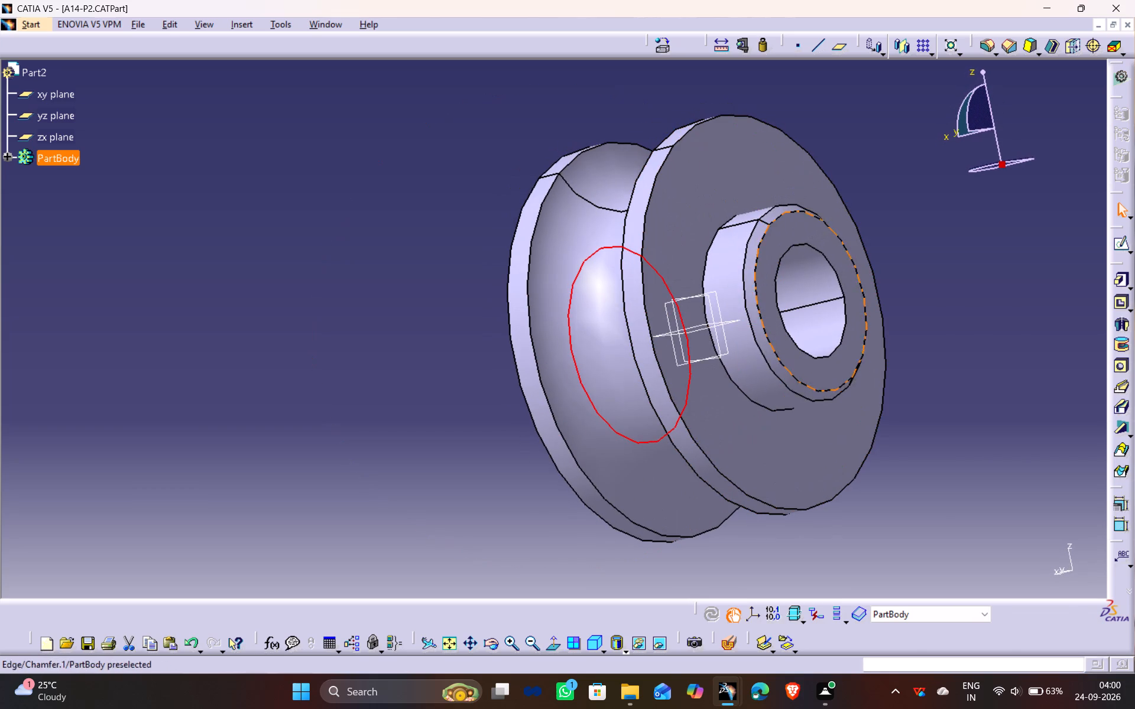
left_click(733, 381, "ctrl")
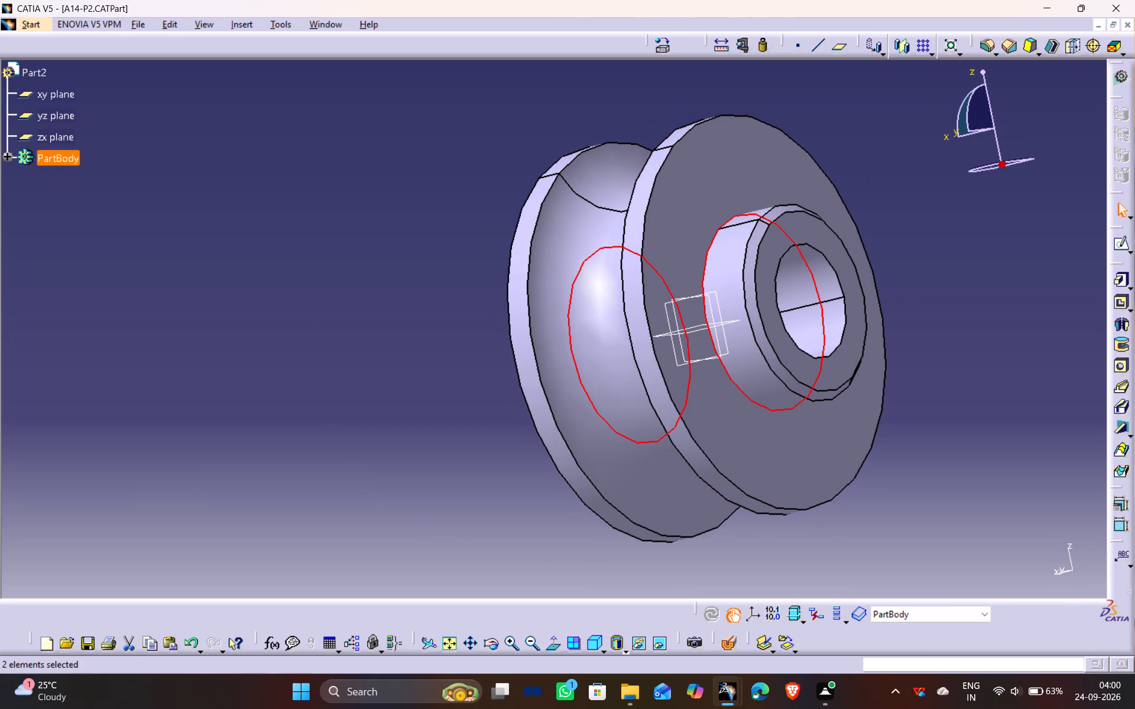
left_click(985, 42)
middle_click_drag(801, 483, 797, 479, "ctrl")
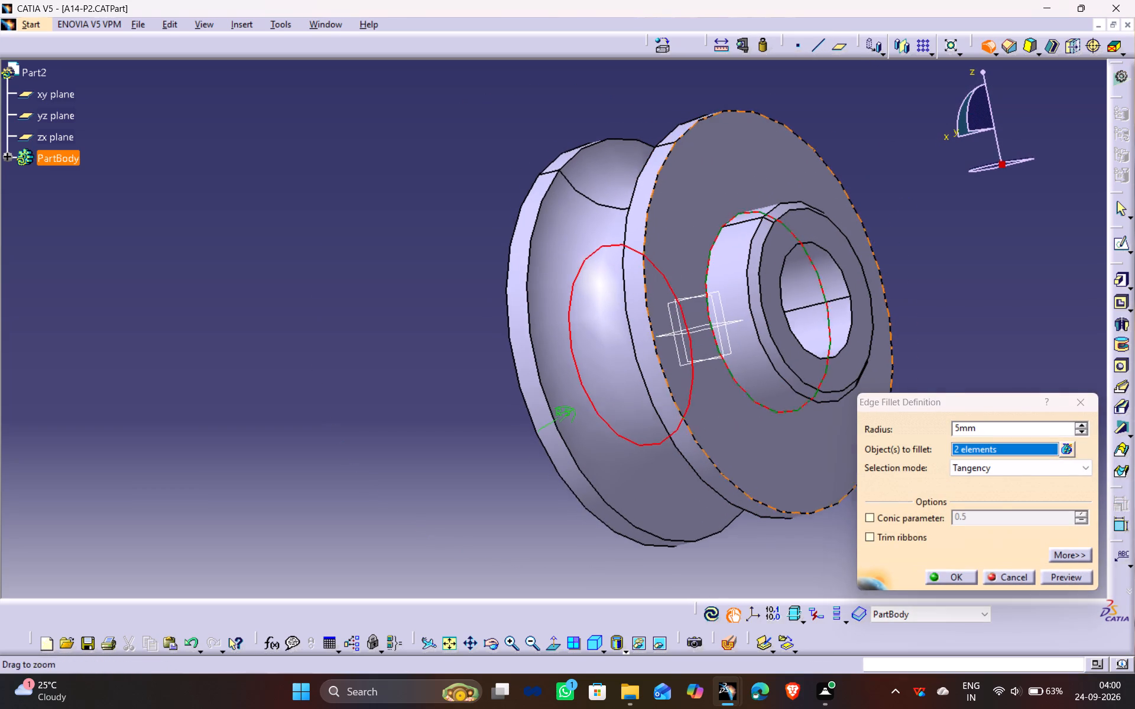
middle_click_drag(797, 479, 793, 465, "ctrl")
middle_click_drag(793, 464, 697, 424)
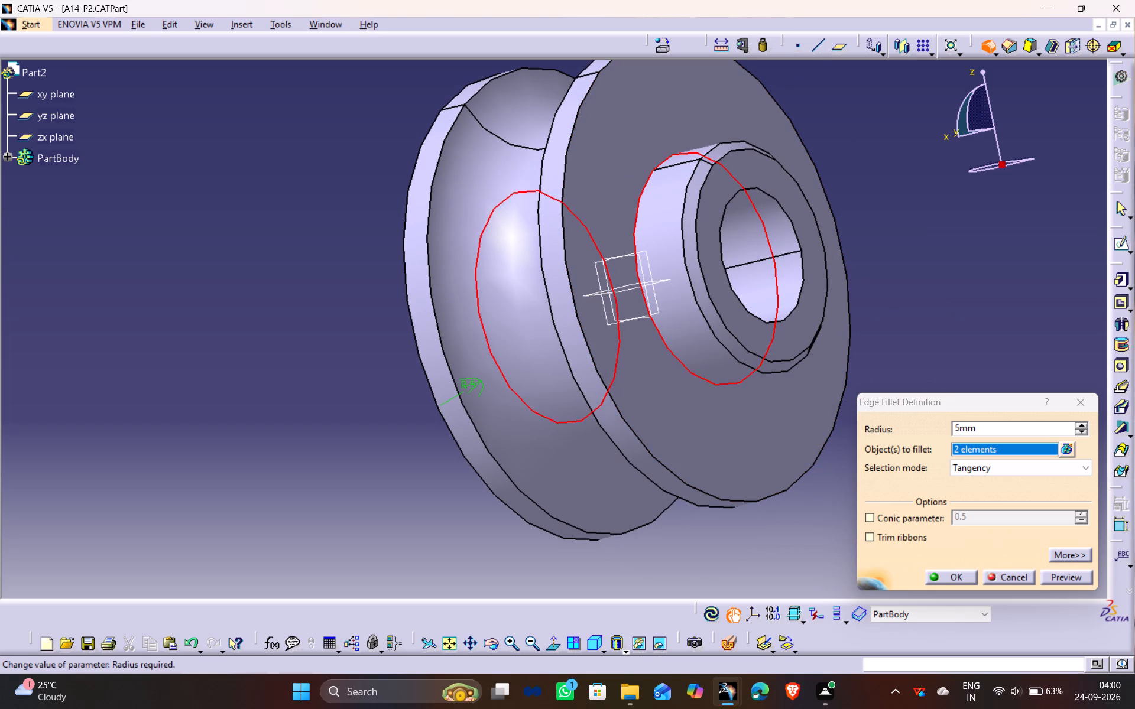
left_click_drag(962, 427, 948, 429)
key("4")
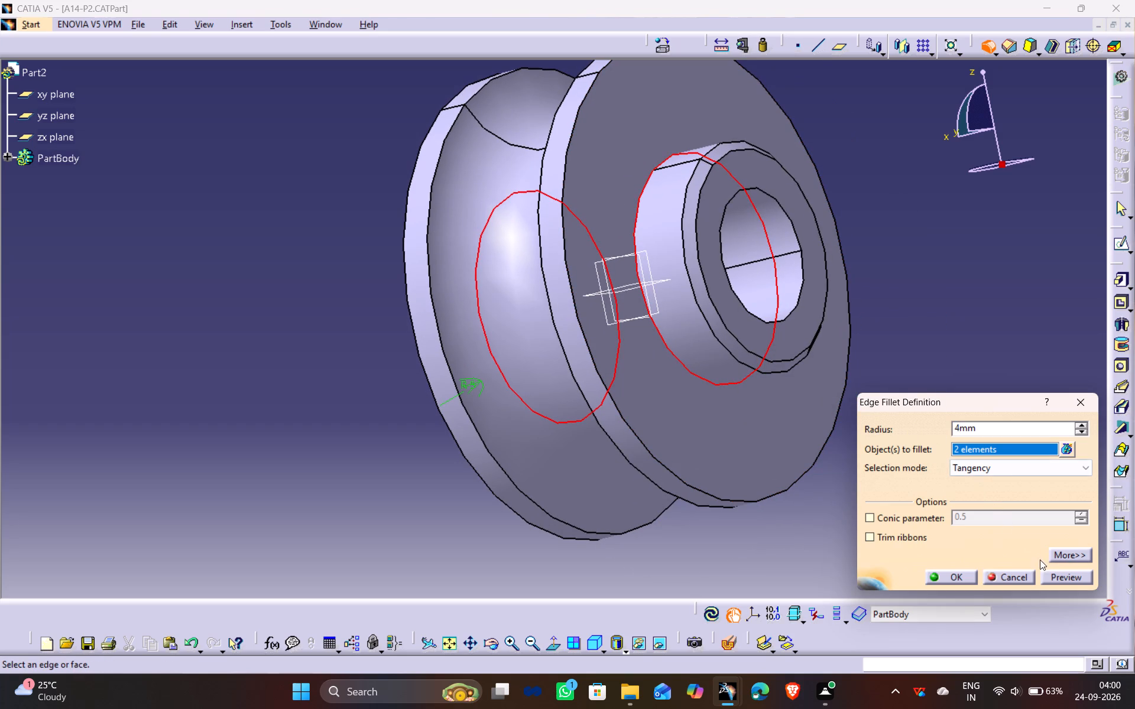
left_click(1055, 575)
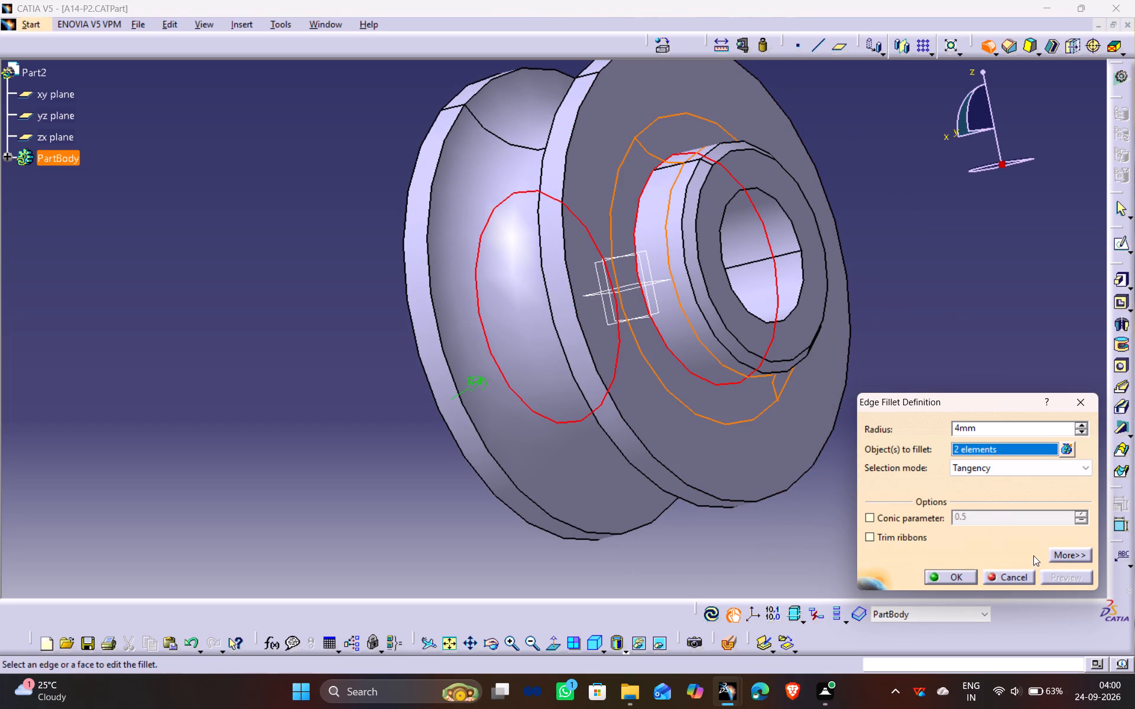
Set the hub edge fillet's radius to 3 mm, apply it, and check both sides of the pulley.
left_click_drag(961, 427, 943, 430)
key("2")
key("BackSpace")
key("3")
left_click(1014, 531)
left_click(1013, 538)
left_click(1070, 558)
left_click(1064, 574)
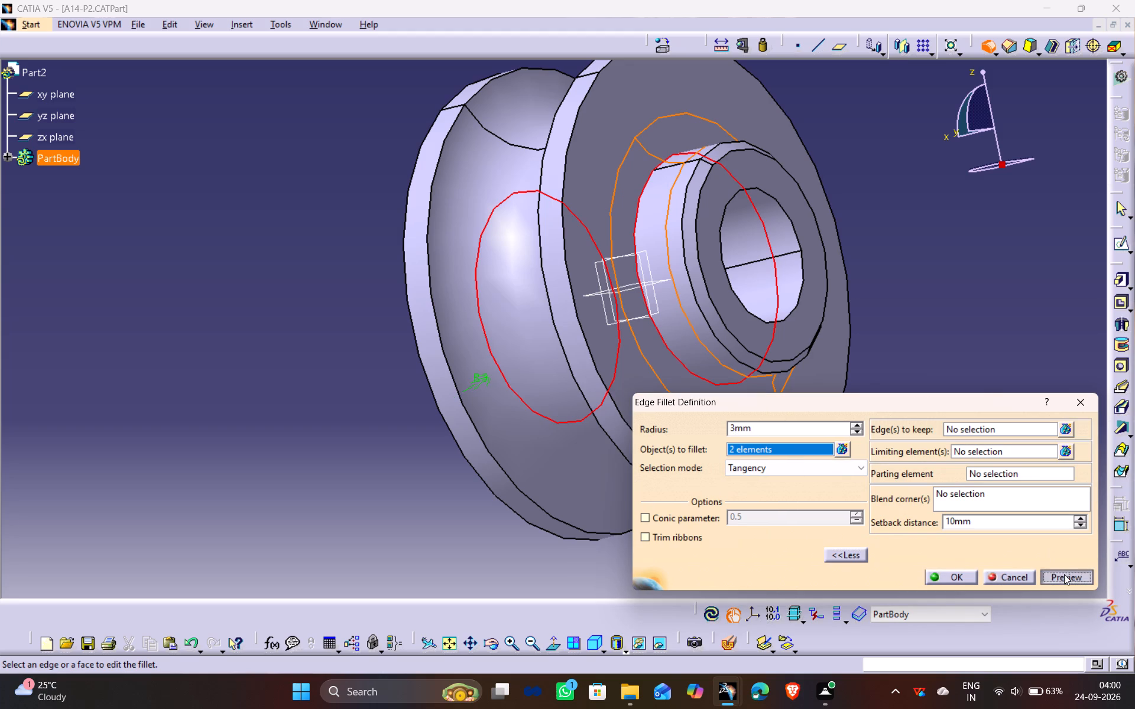
left_click(962, 574)
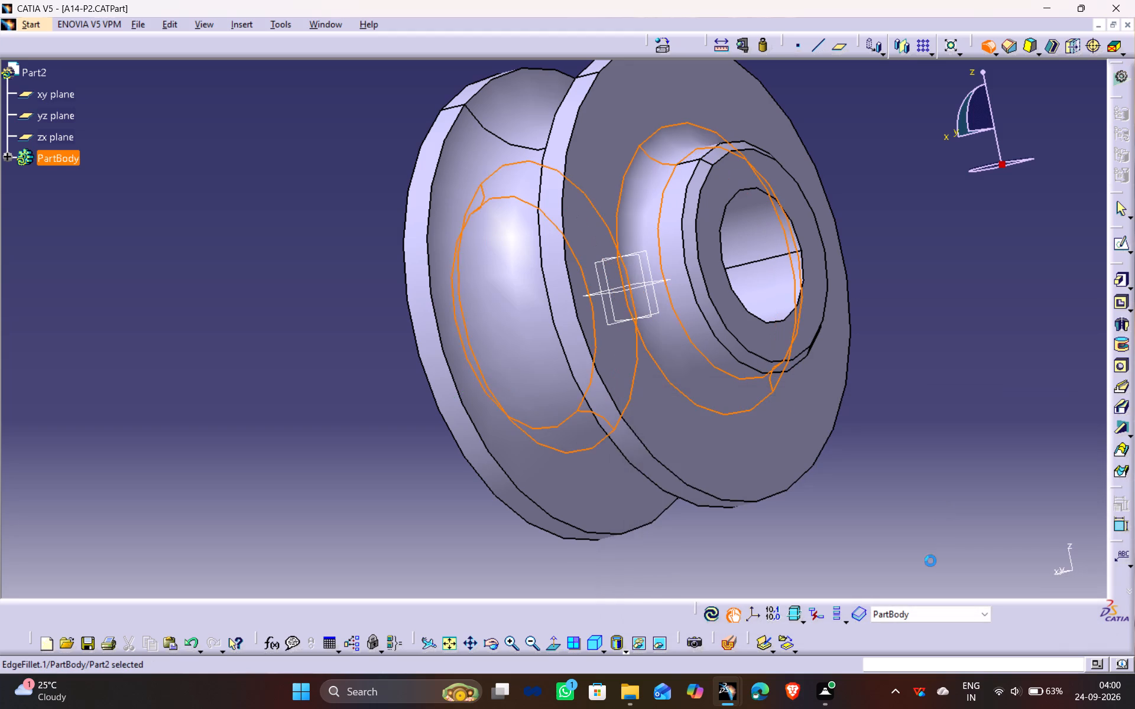
left_click(939, 374)
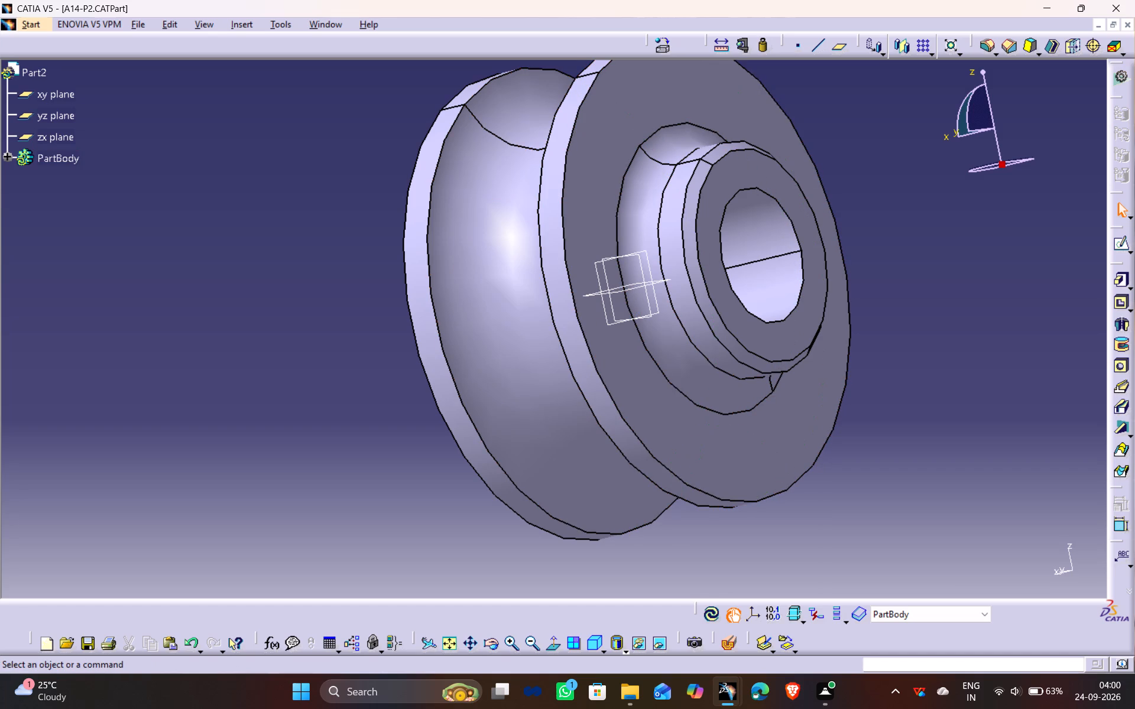
middle_click_drag(394, 327, 554, 300)
left_click_drag(394, 327, 554, 300)
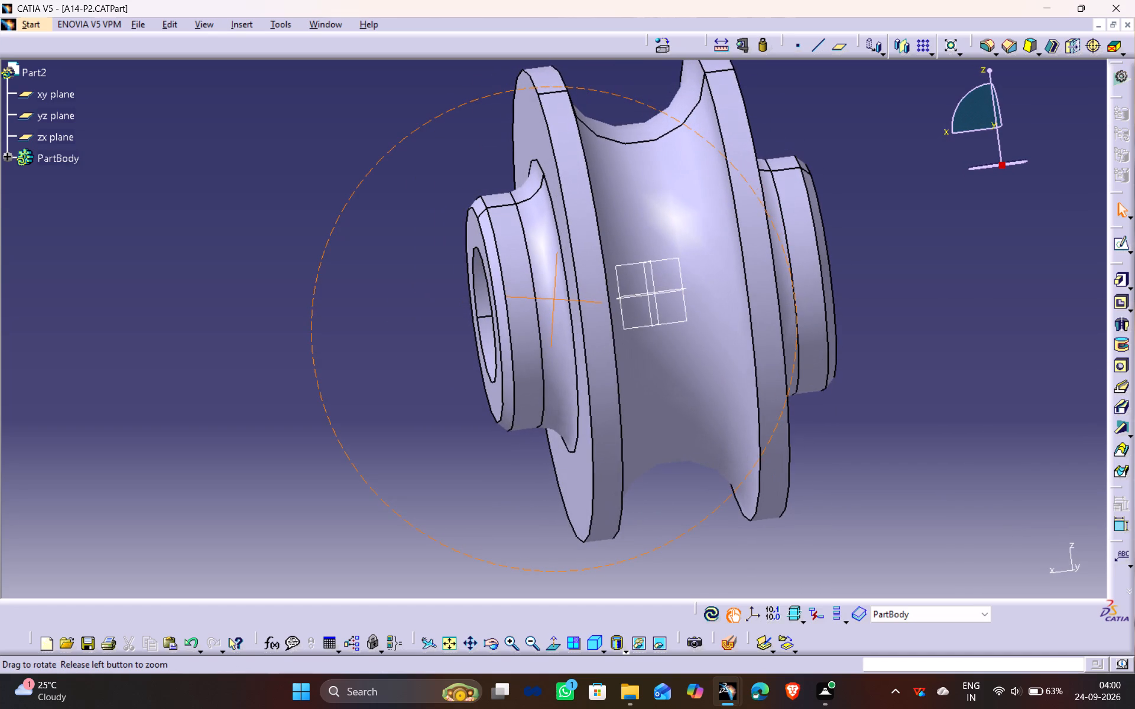
left_click_drag(554, 300, 845, 262)
middle_click_drag(554, 300, 845, 262)
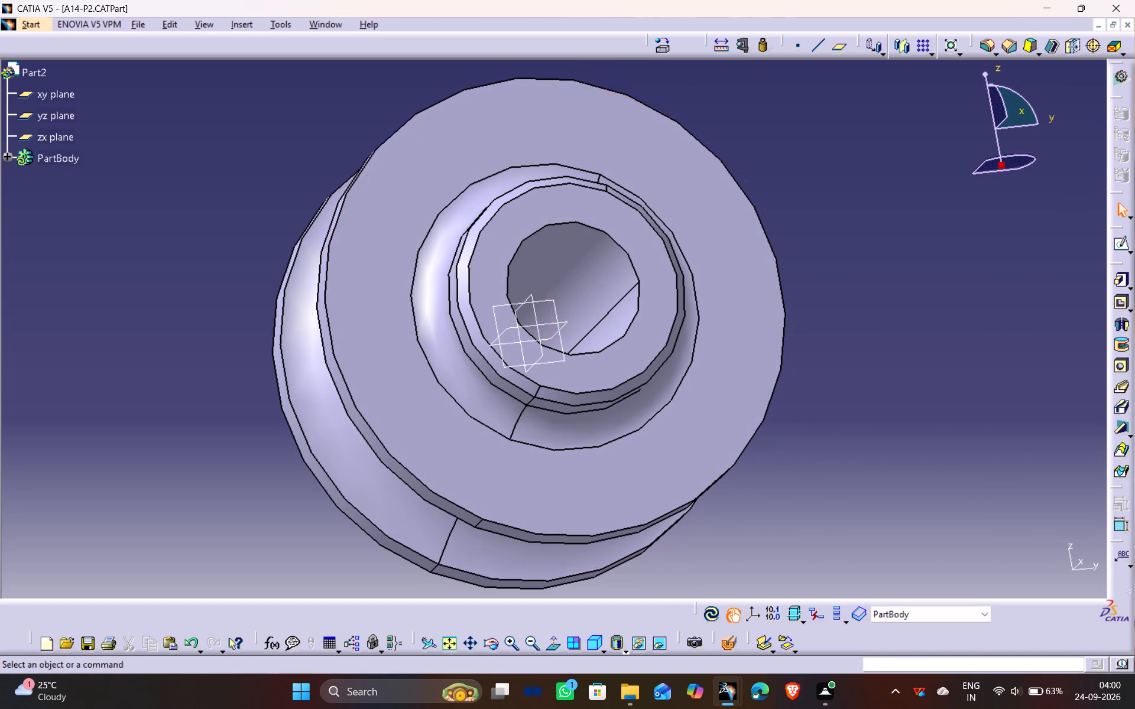
Examine the filleted pulley in the standard front and right views and from an angle.
left_click(605, 651)
left_click(617, 542)
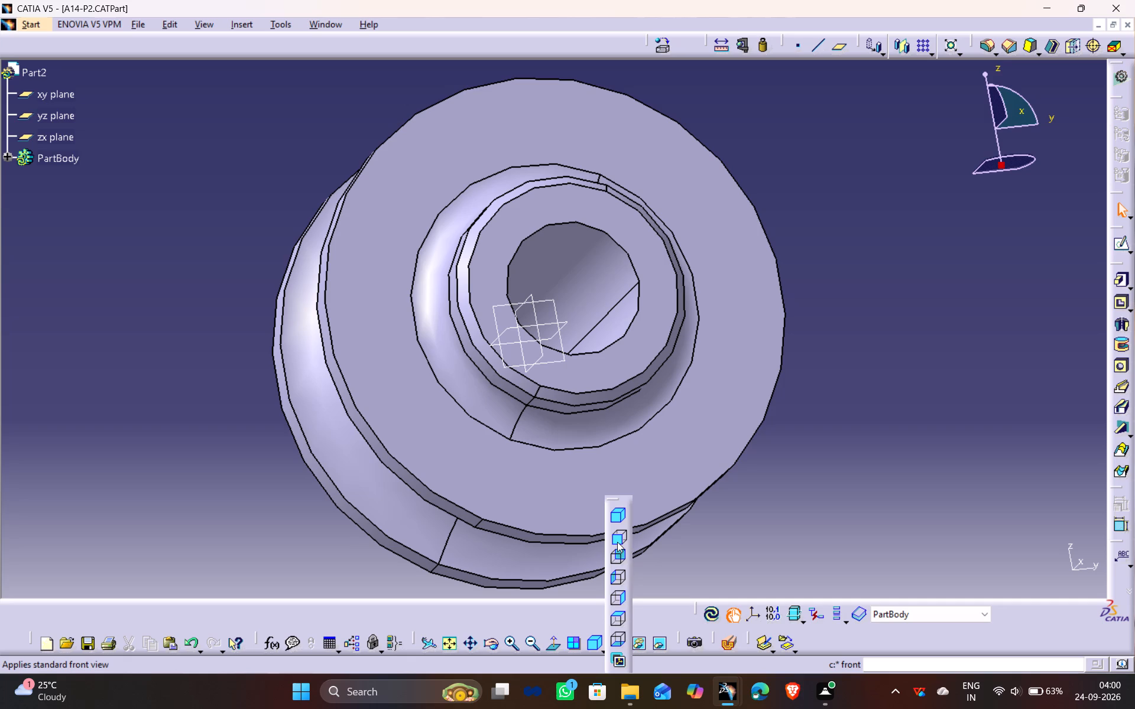
left_click(605, 653)
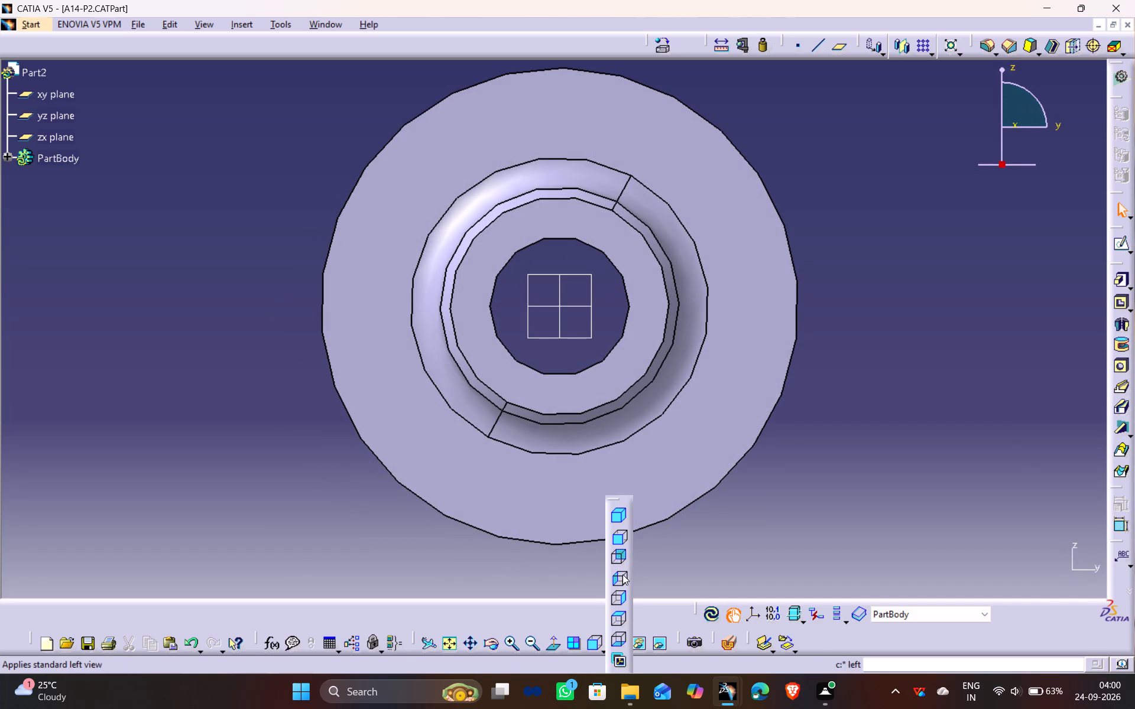
left_click(619, 597)
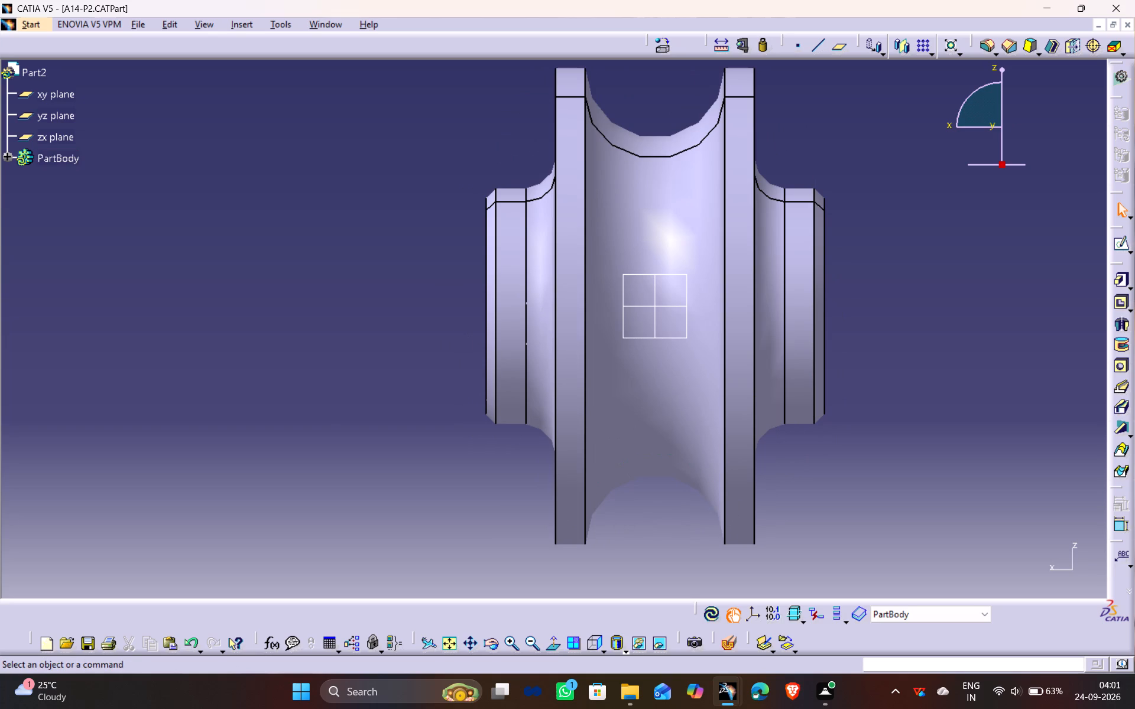
middle_click_drag(358, 272, 406, 282)
left_click_drag(358, 272, 405, 281)
scroll(406, 282, "up", 1)
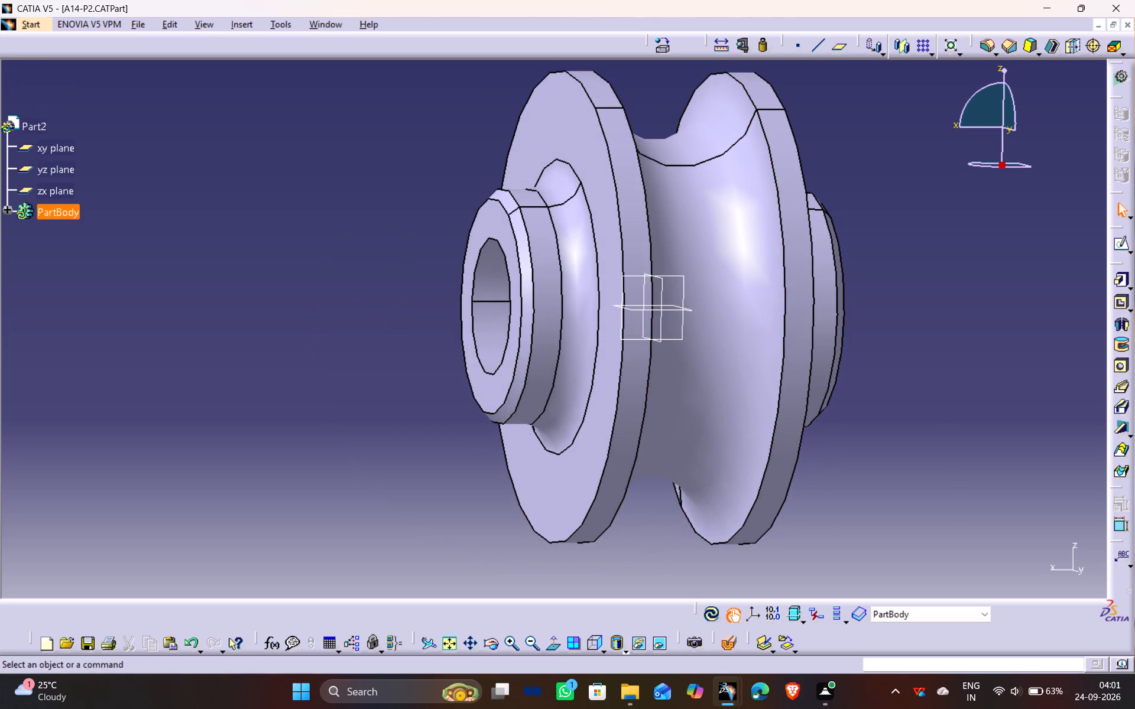
left_click(600, 645)
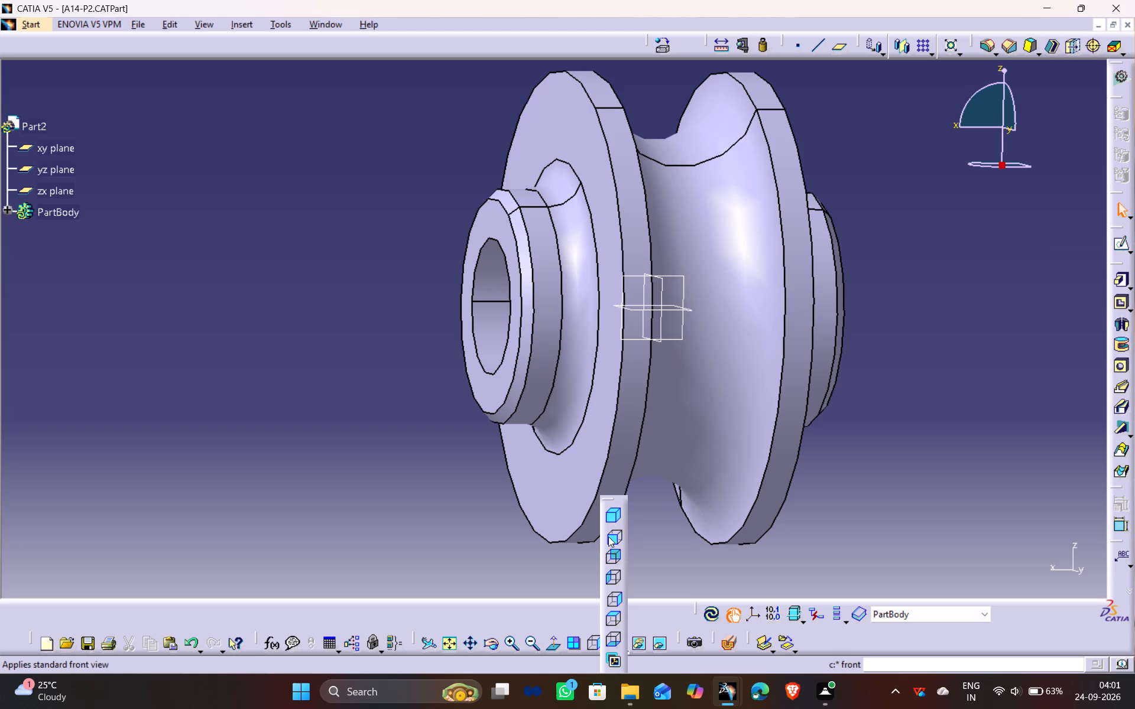
left_click(685, 548)
left_click(589, 642)
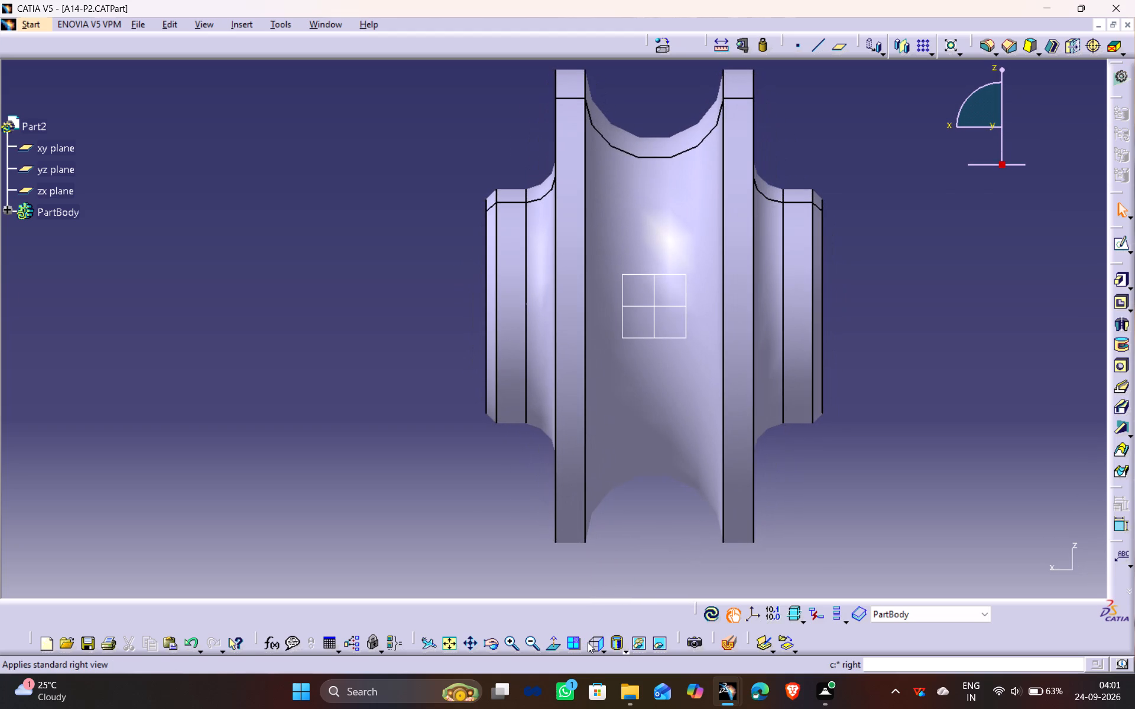
left_click(875, 191)
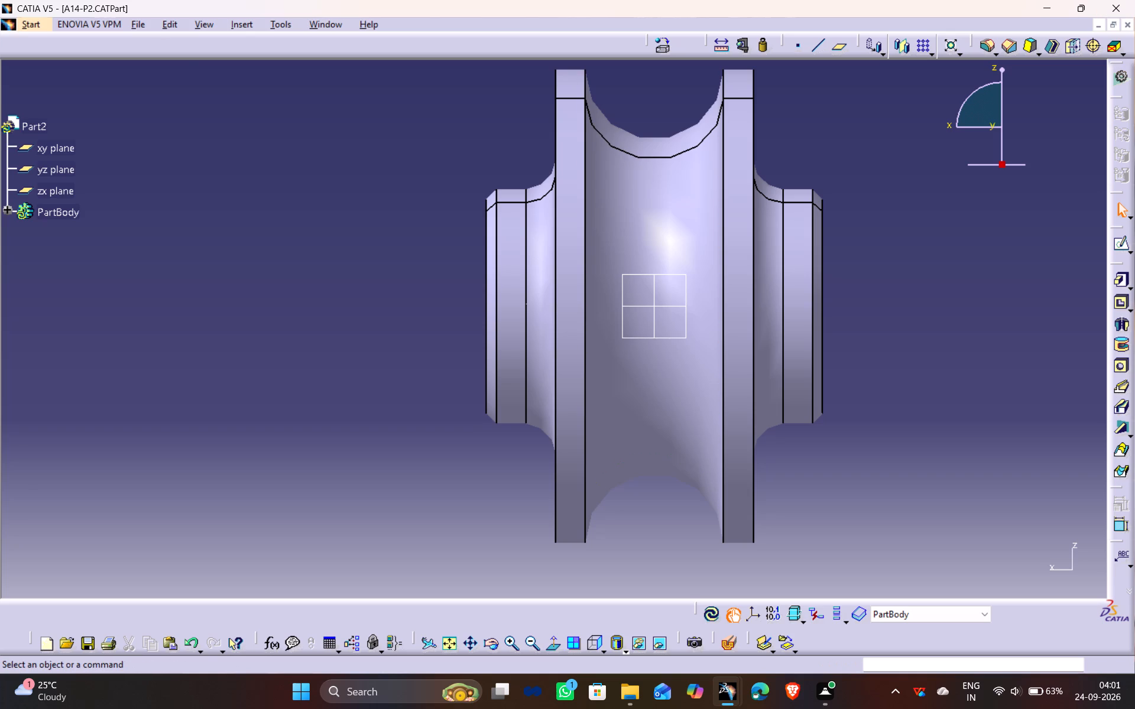
Save the pulley part A14-P2 and close its window, going back to the A14- Cable Support assembly.
key("ctrl+s")
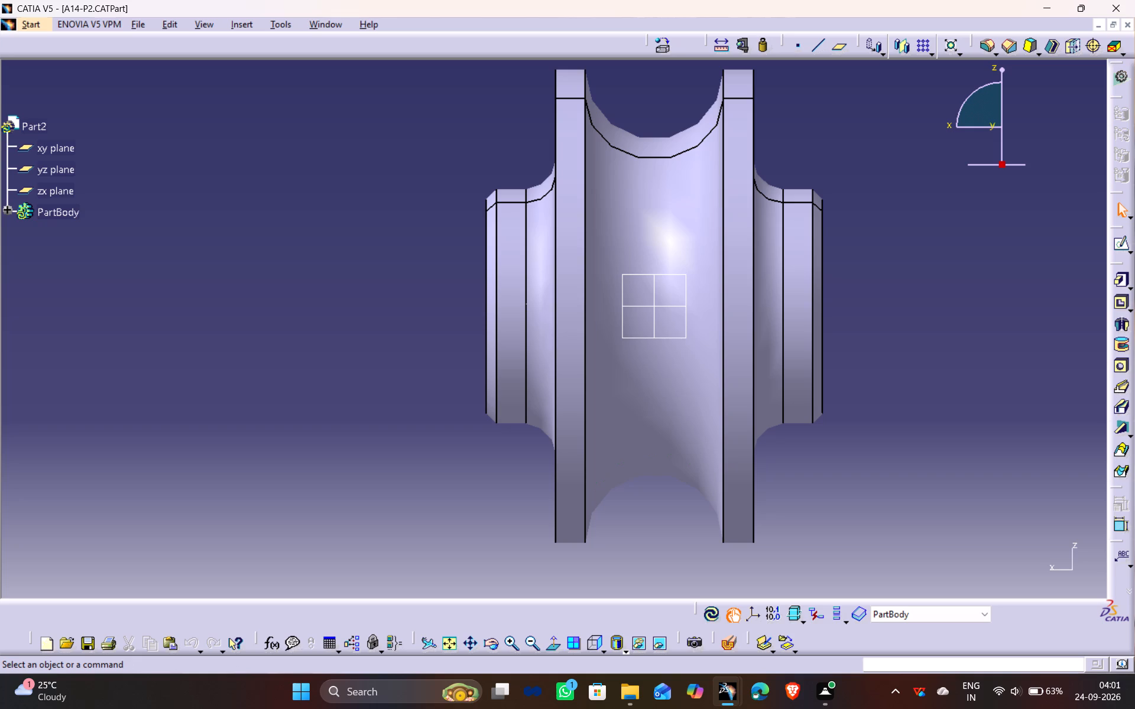
left_click(1130, 30)
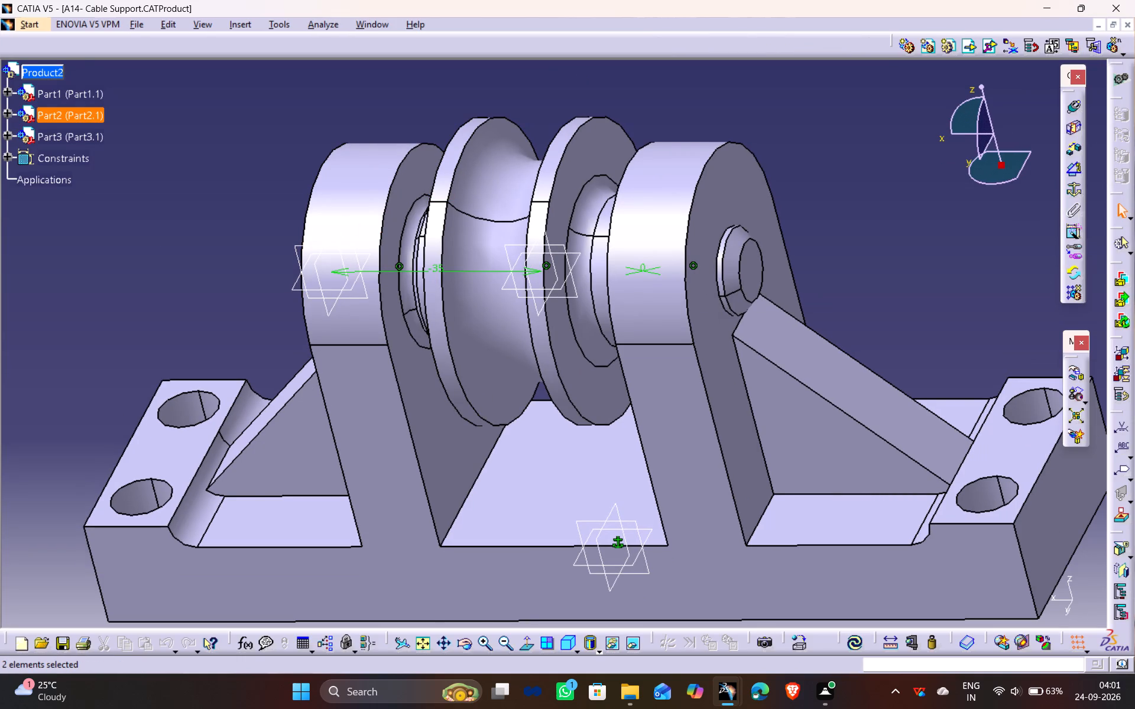
Update the whole A14- Cable Support assembly with the revised pulley, check it from both ends, and save it.
middle_click_drag(160, 250, 388, 274)
left_click_drag(160, 250, 388, 274)
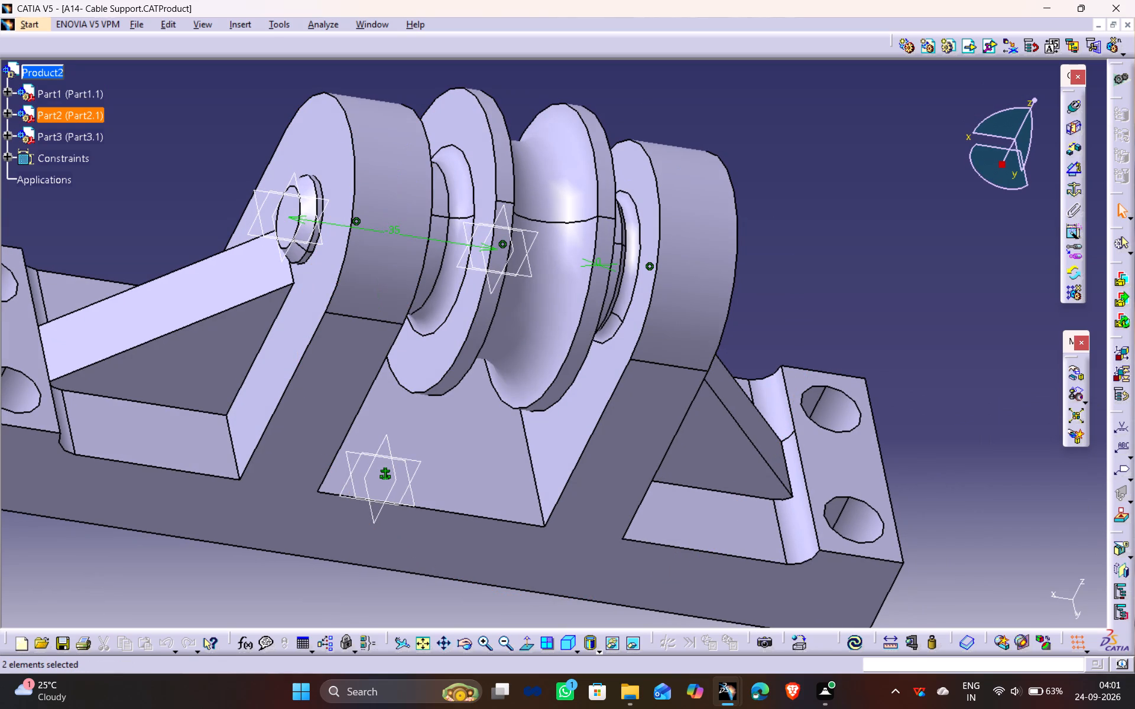
left_click(853, 648)
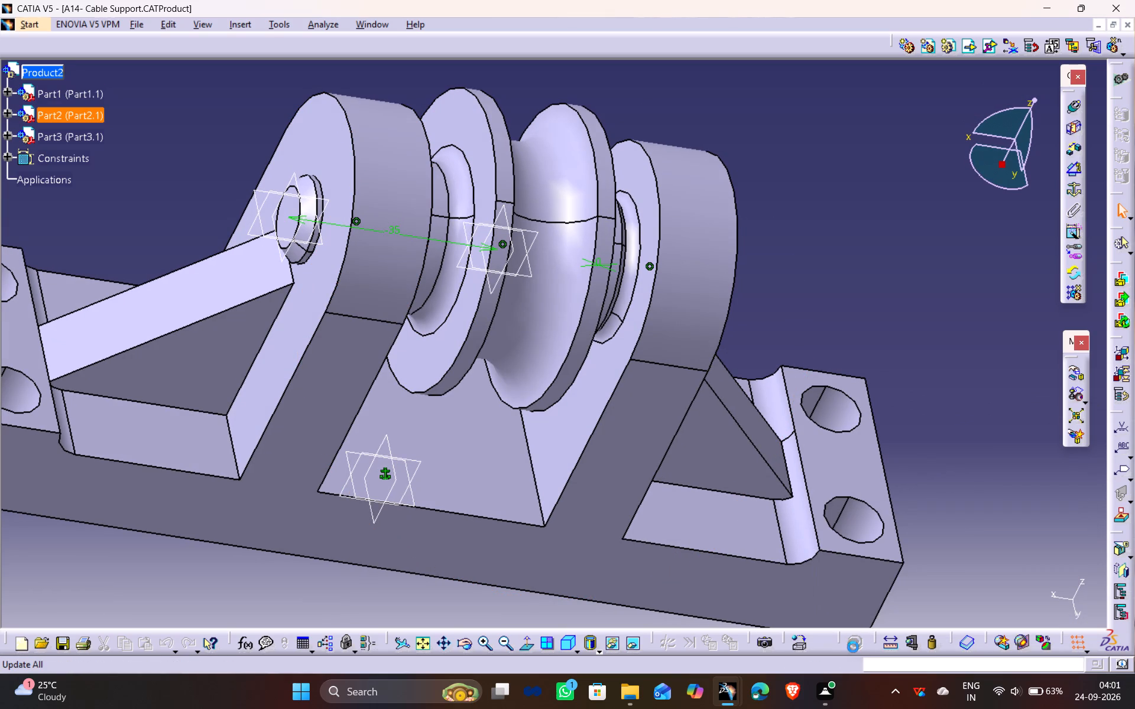
left_click(958, 251)
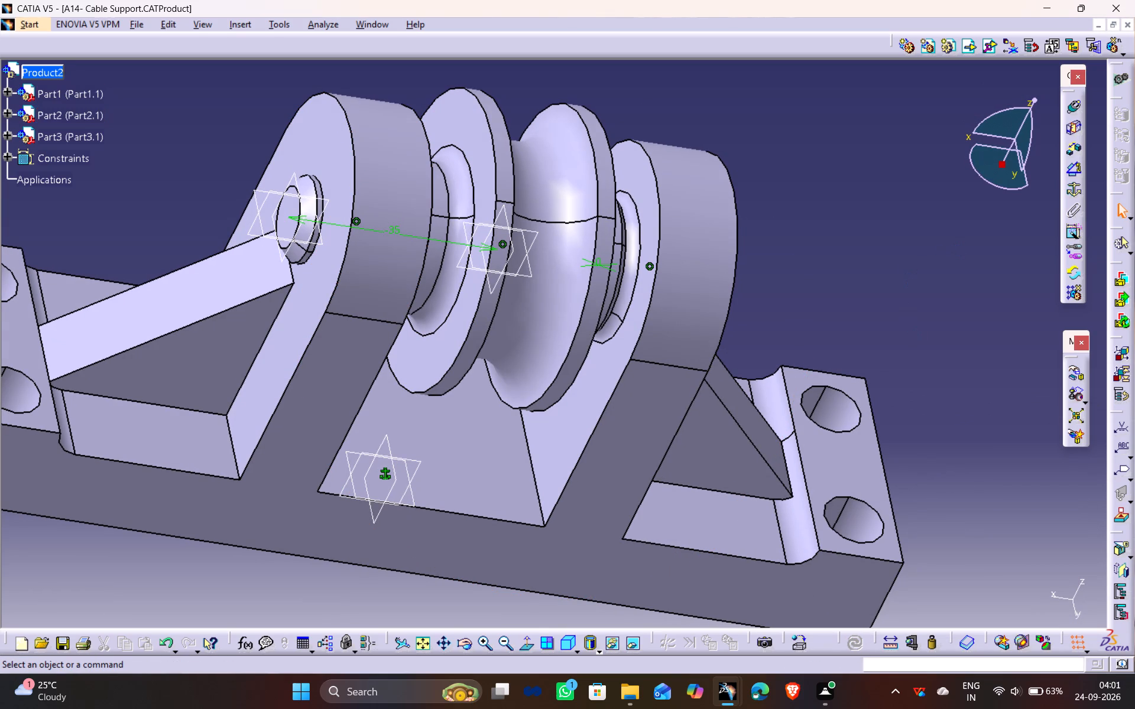
middle_click_drag(961, 500, 985, 367)
left_click_drag(962, 501, 985, 367)
key("ctrl+s")
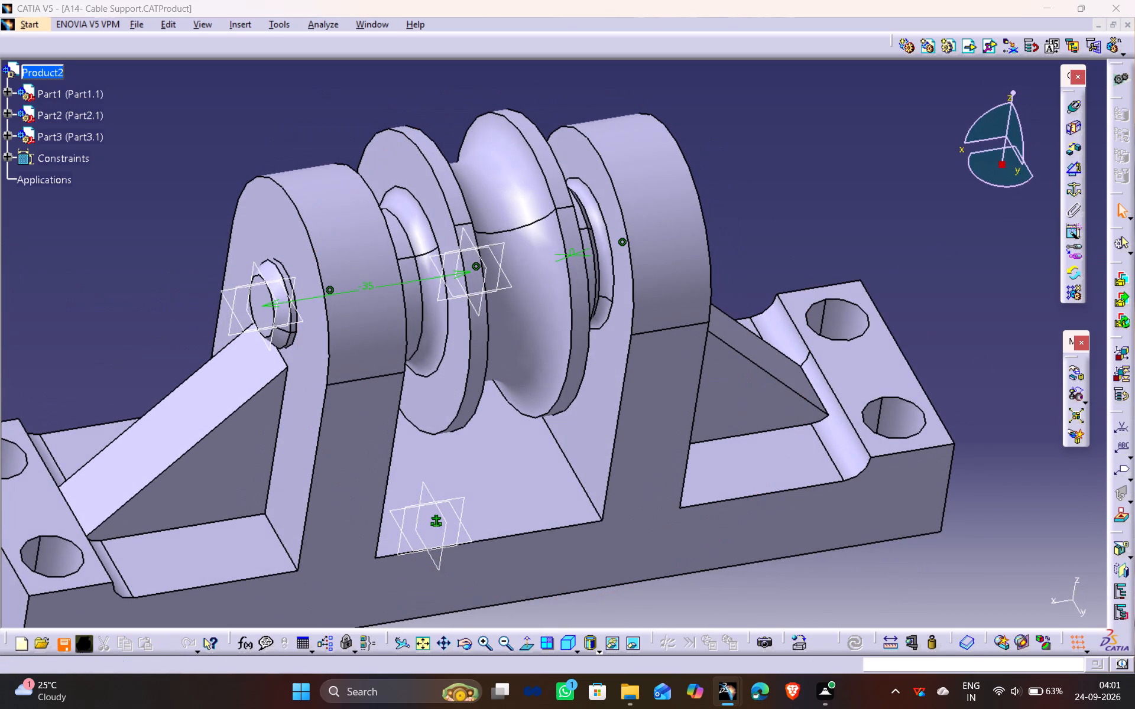
left_click(590, 382)
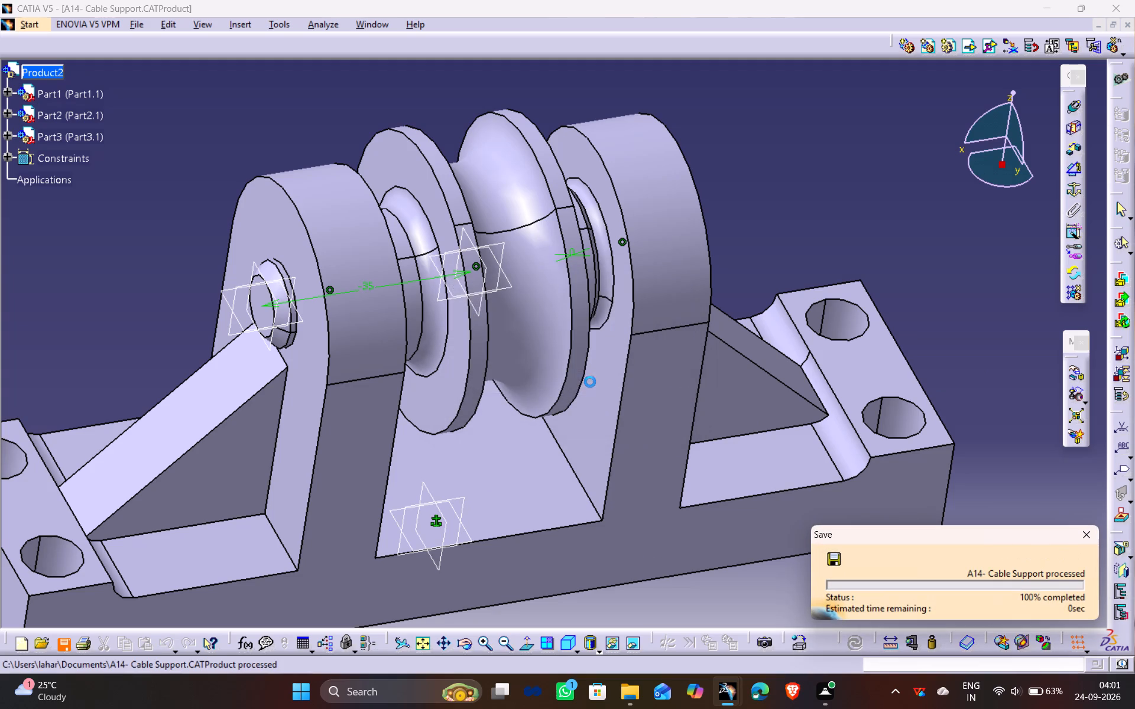
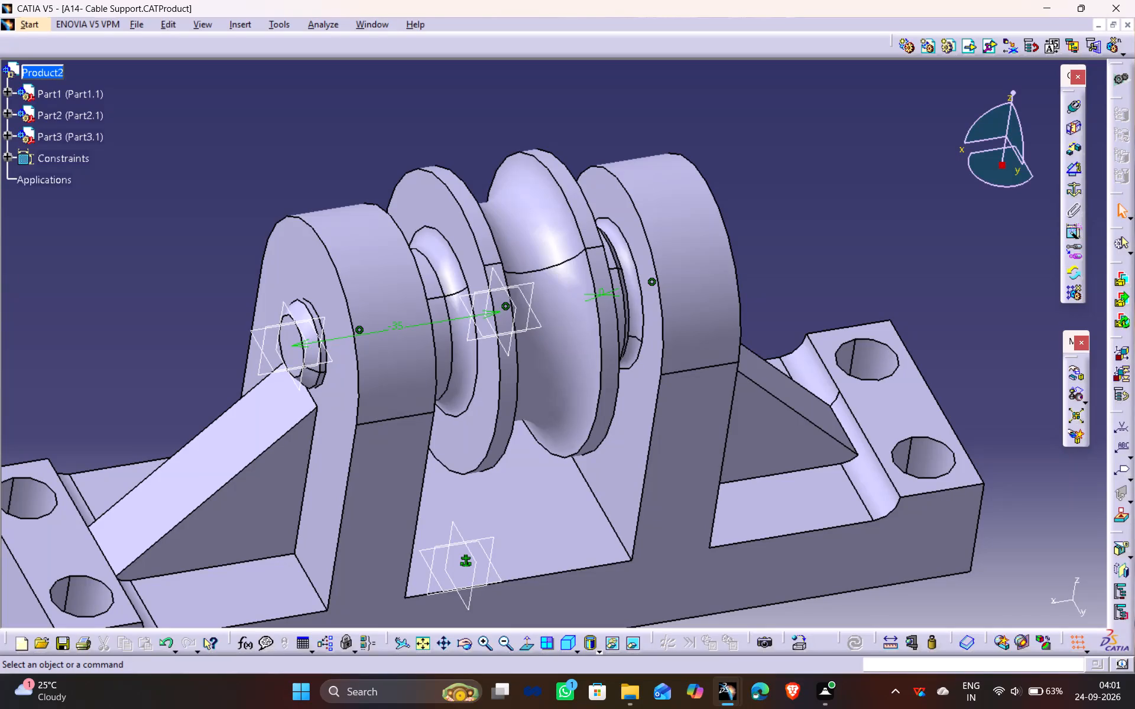
Search the assembly for all Part Design elements of type Plane, select them, and hide them in all three parts.
scroll(767, 181, "down", 1, "ctrl")
middle_click_drag(767, 181, 775, 209, "ctrl")
middle_click_drag(856, 277, 881, 241)
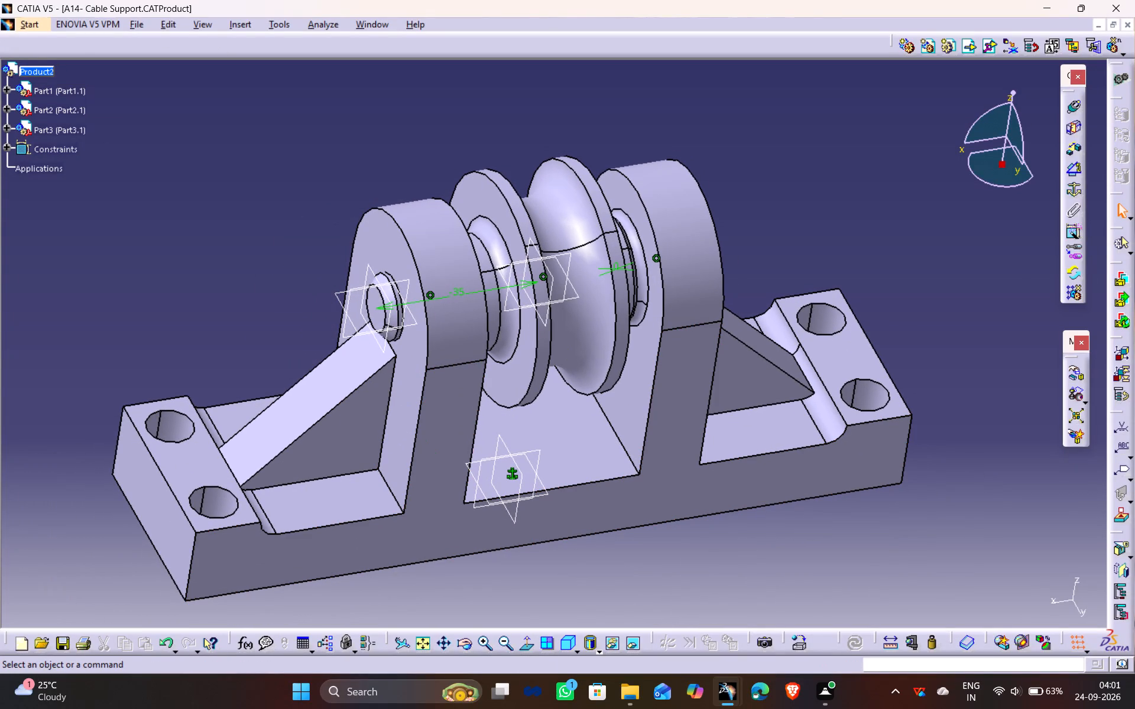
key("ctrl+f")
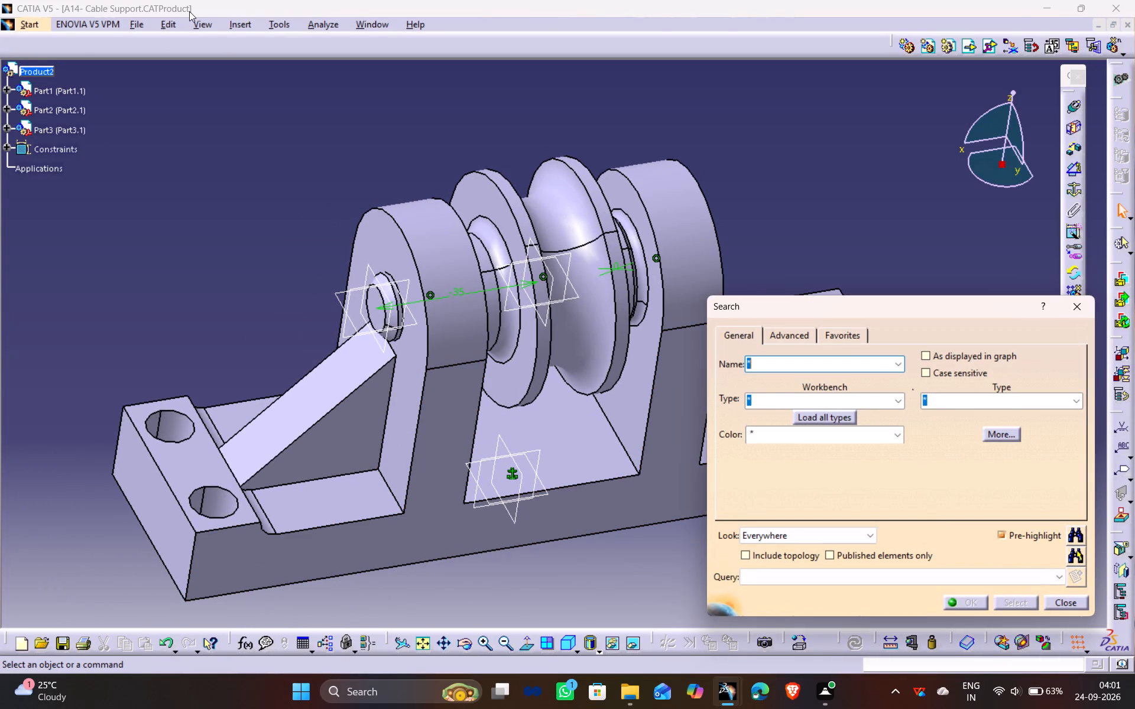
left_click(901, 400)
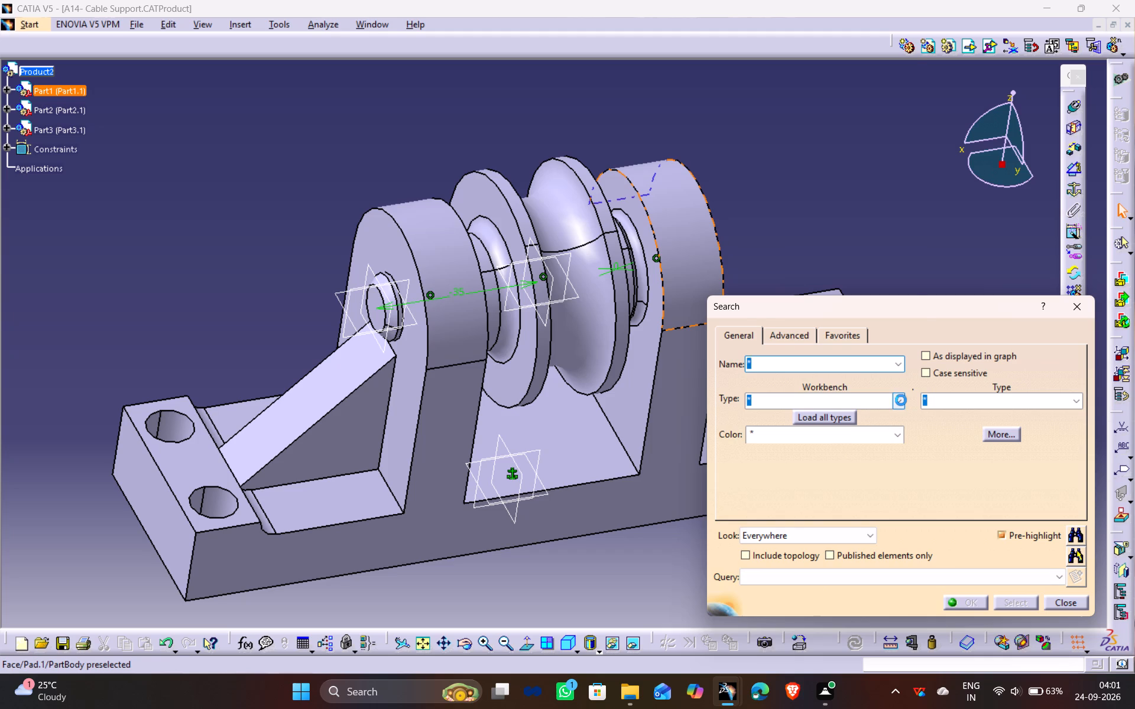
left_click(779, 369)
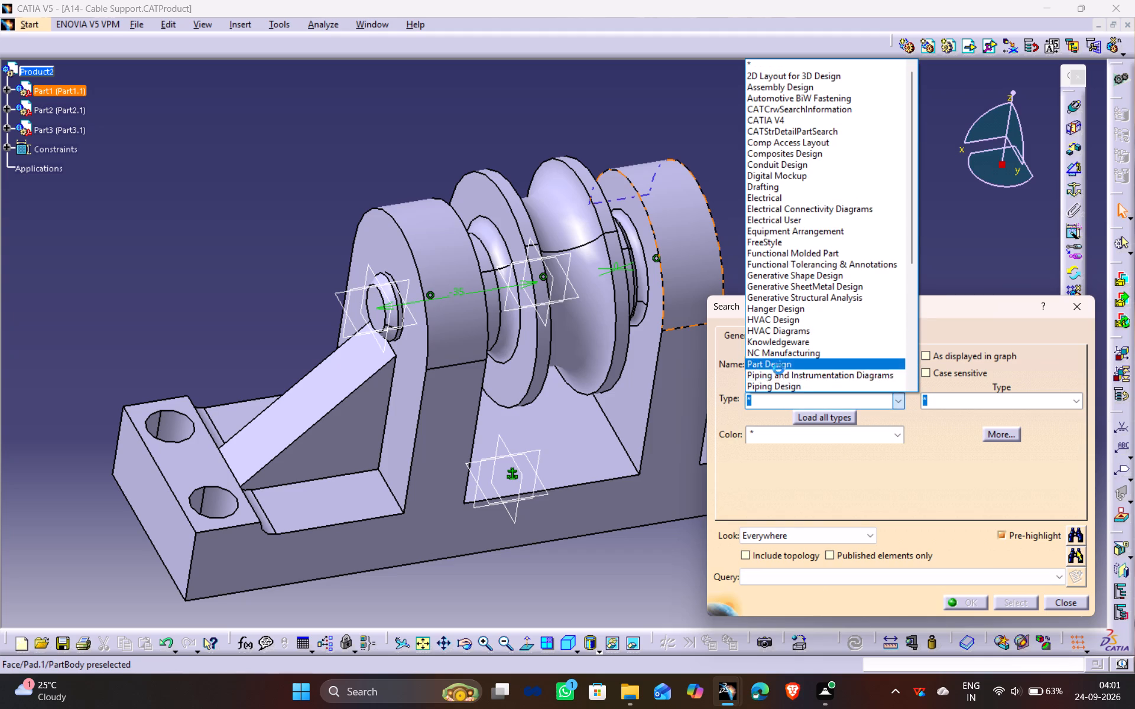
left_click(1081, 402)
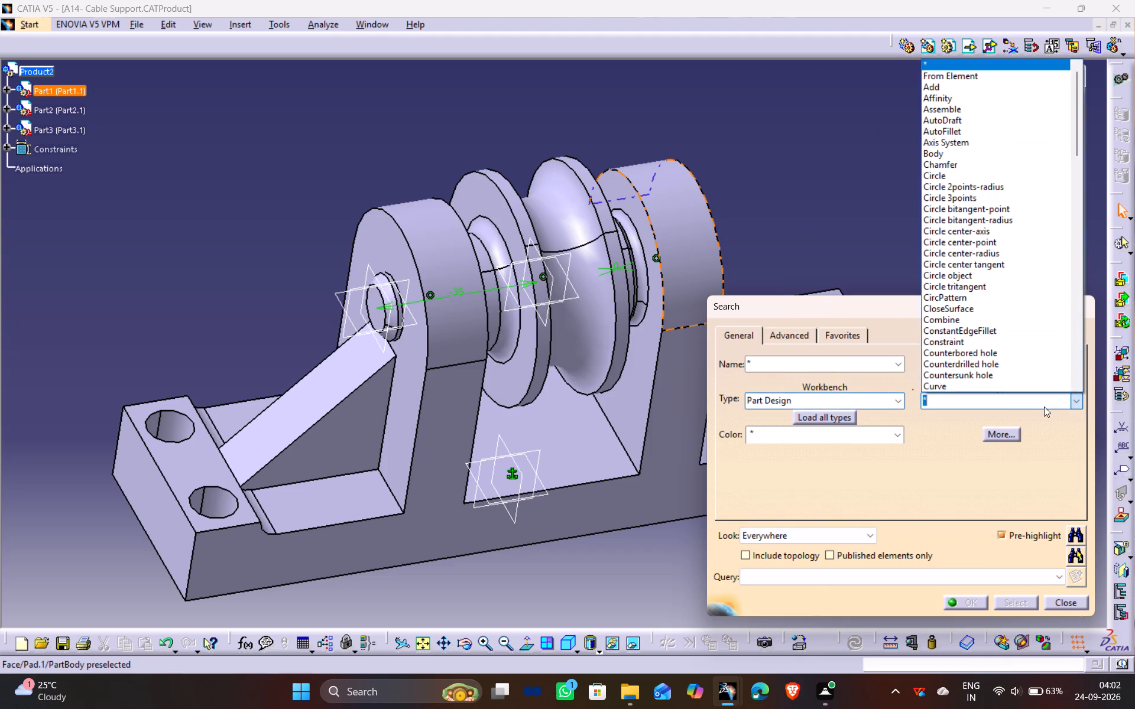
scroll(1007, 336, "down", 3)
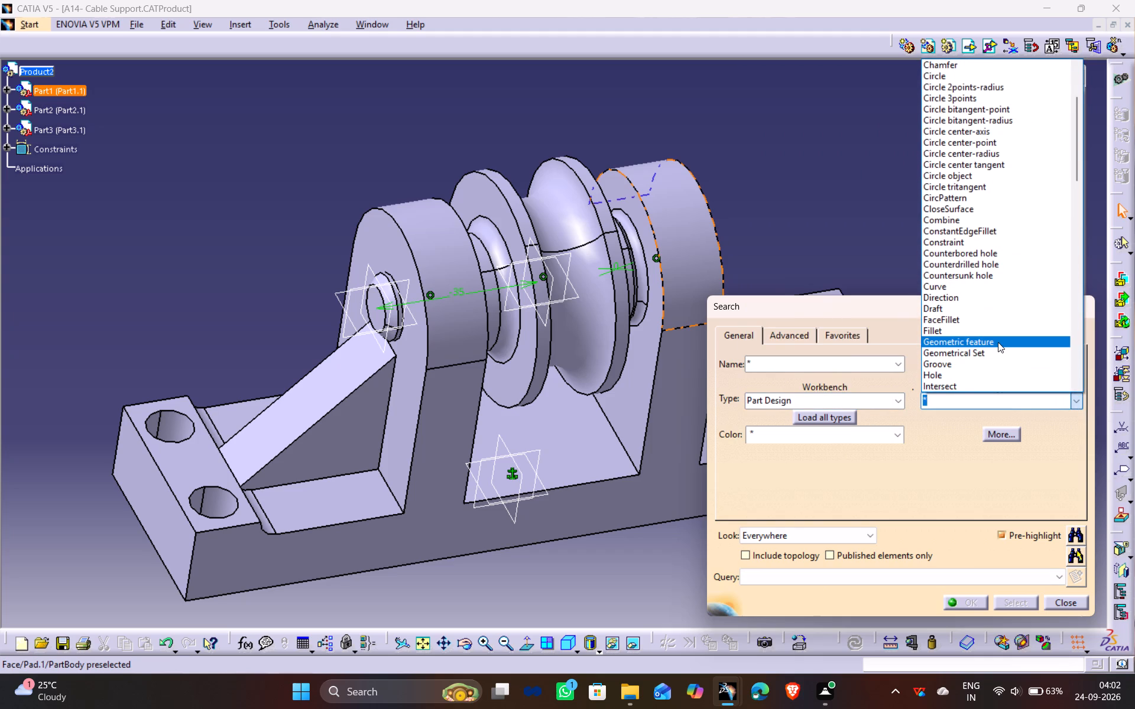
scroll(998, 342, "down", 13)
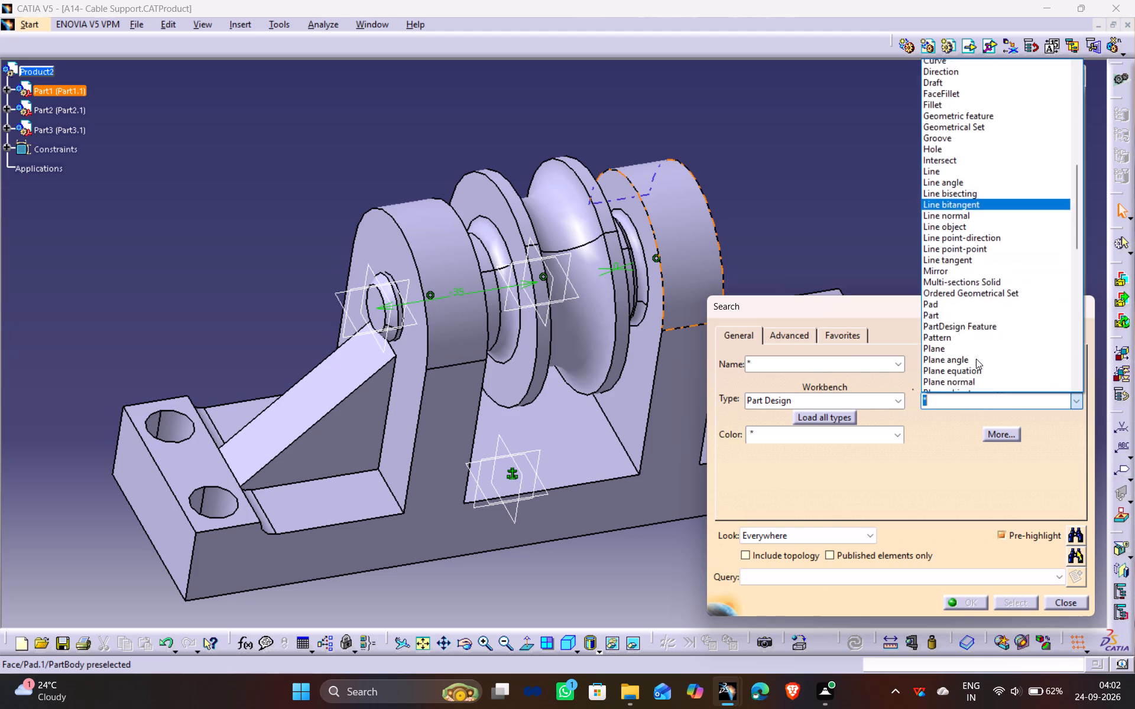
scroll(972, 309, "up", 3)
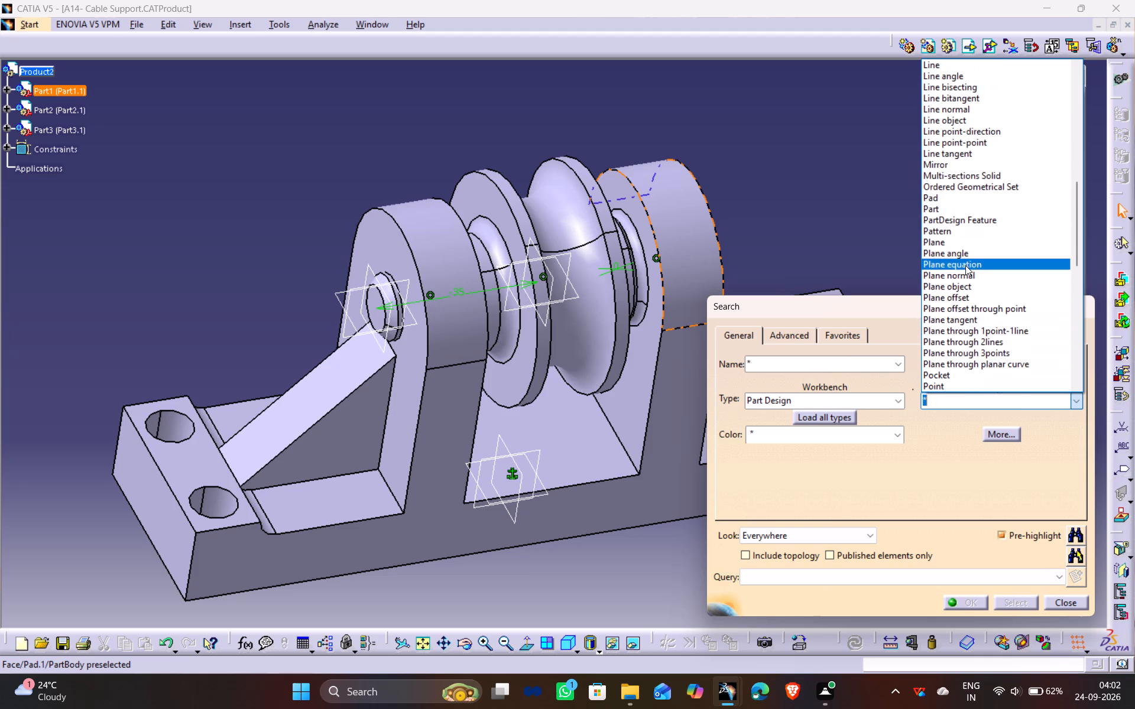
left_click(962, 245)
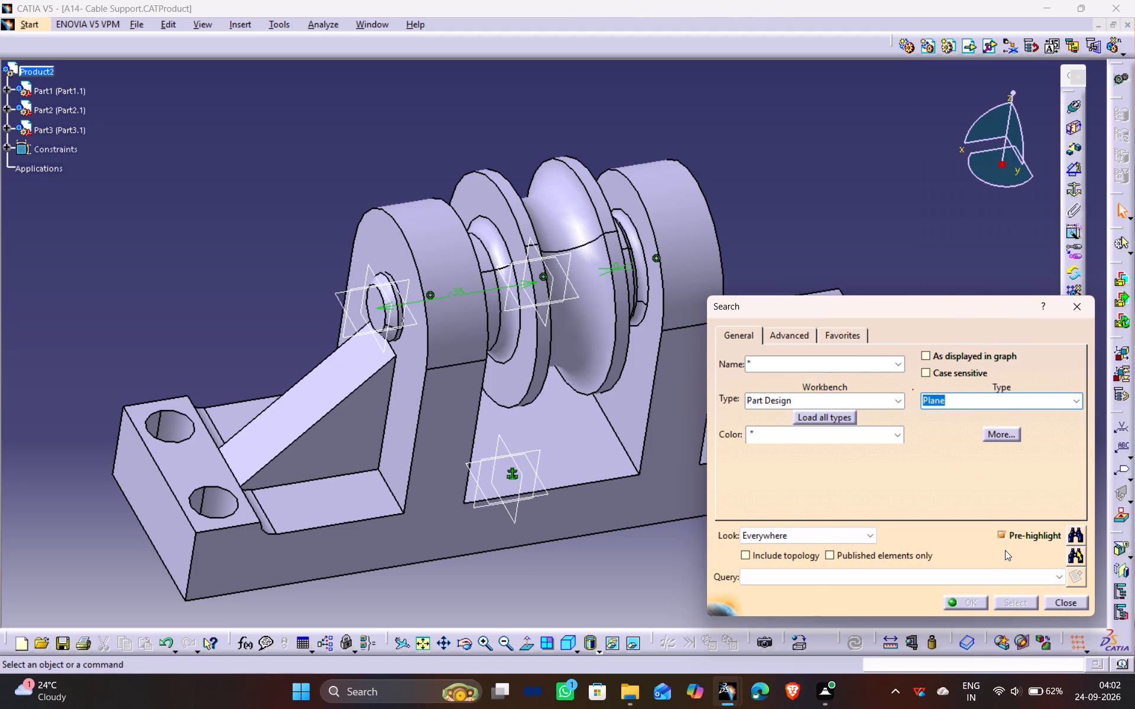
left_click(1075, 557)
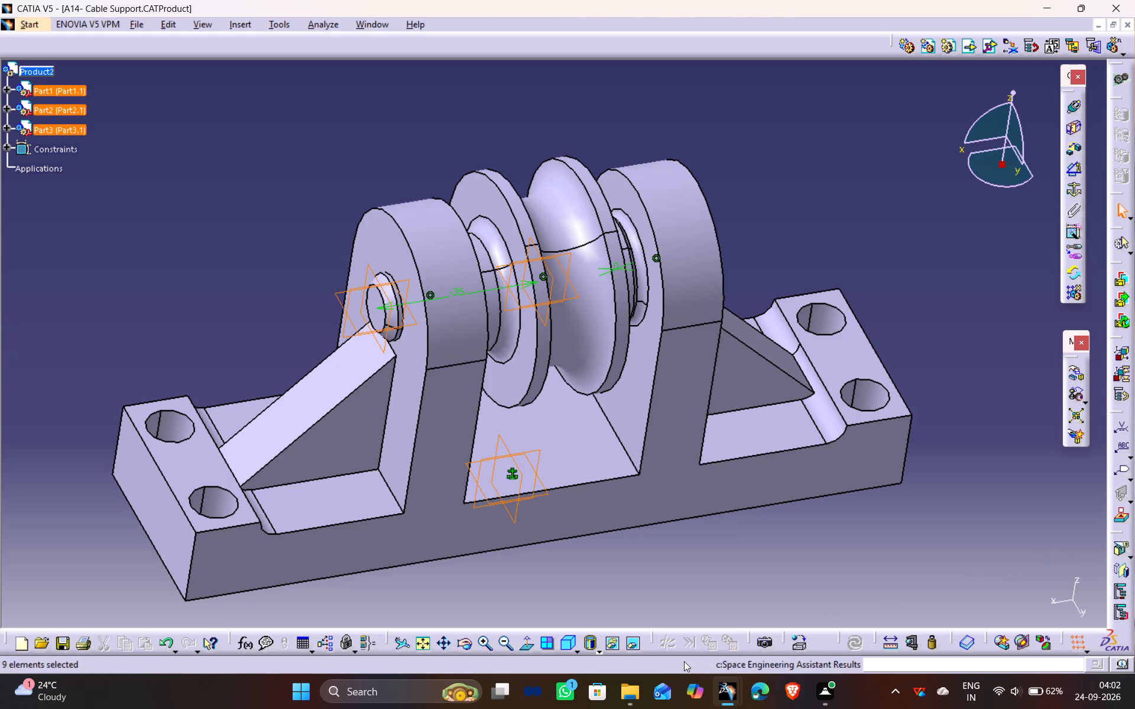
left_click(611, 647)
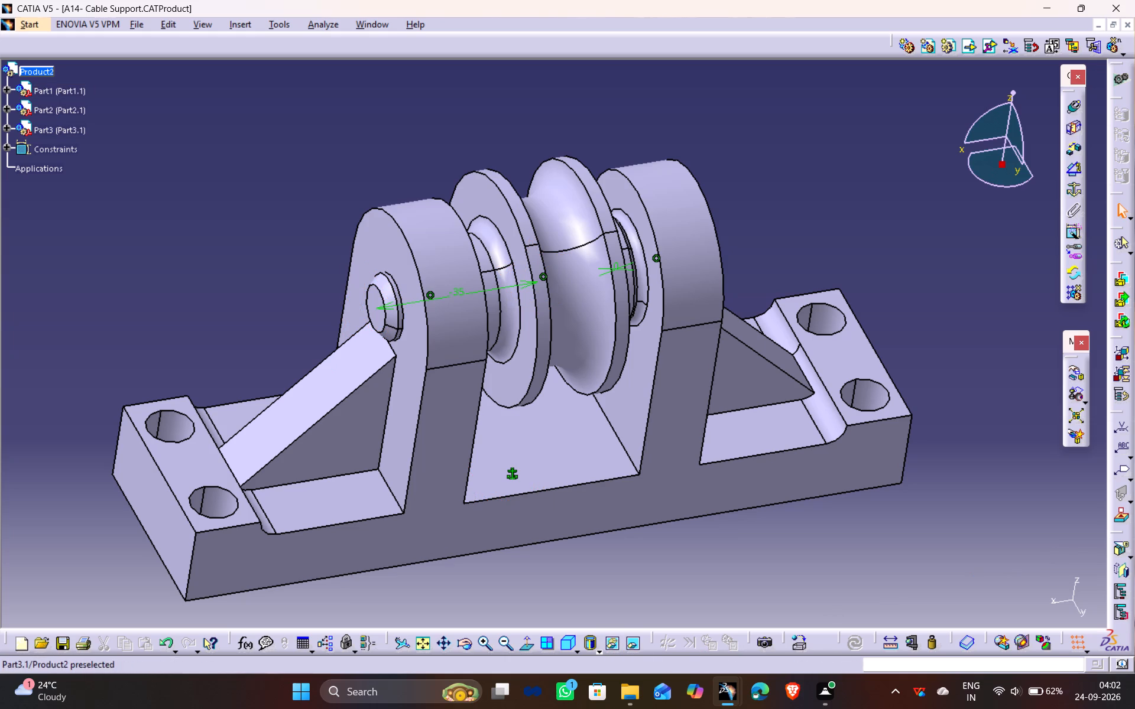
Hide the assembly's Constraints group so no constraint symbols clutter the model.
left_click(59, 146)
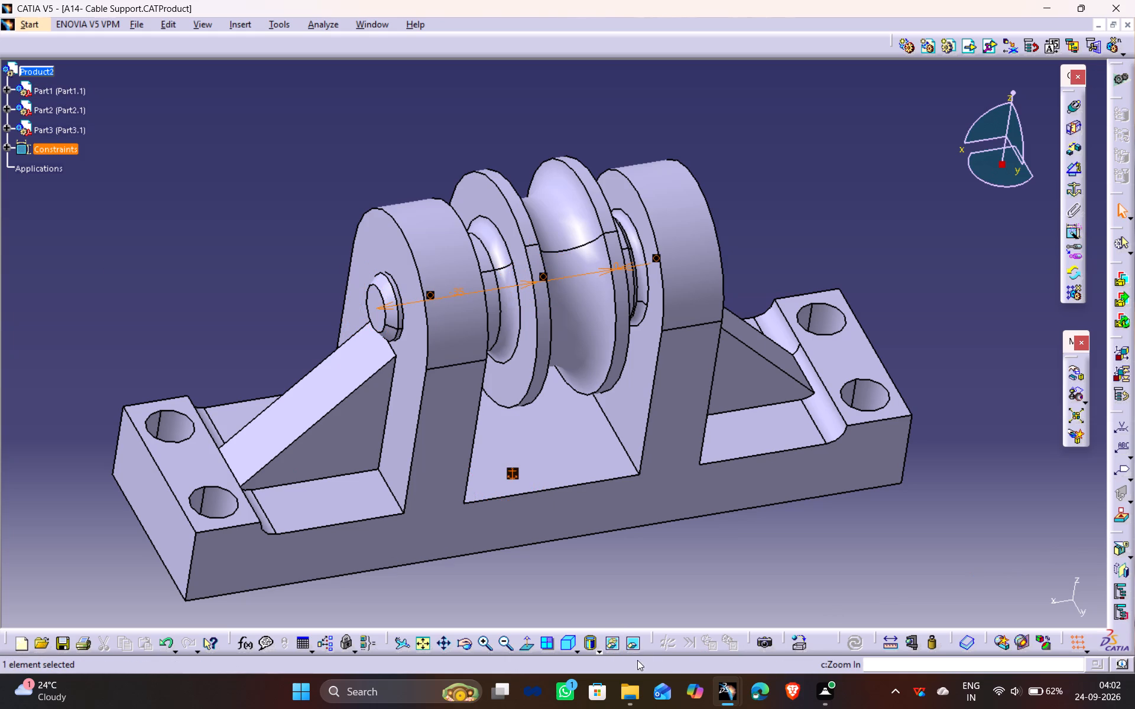
left_click(612, 642)
left_click(627, 573)
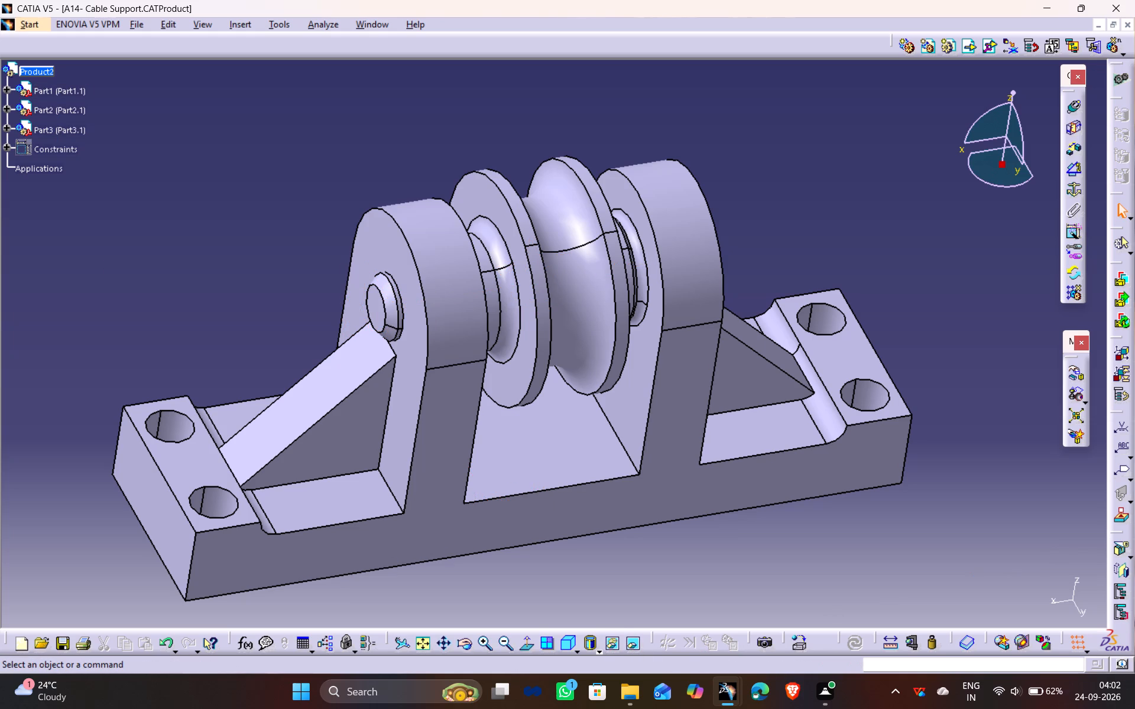
Examine the cleaned-up cable support assembly from above, from the front and from an angled view.
middle_click_drag(831, 149, 685, 227)
left_click_drag(831, 149, 685, 227)
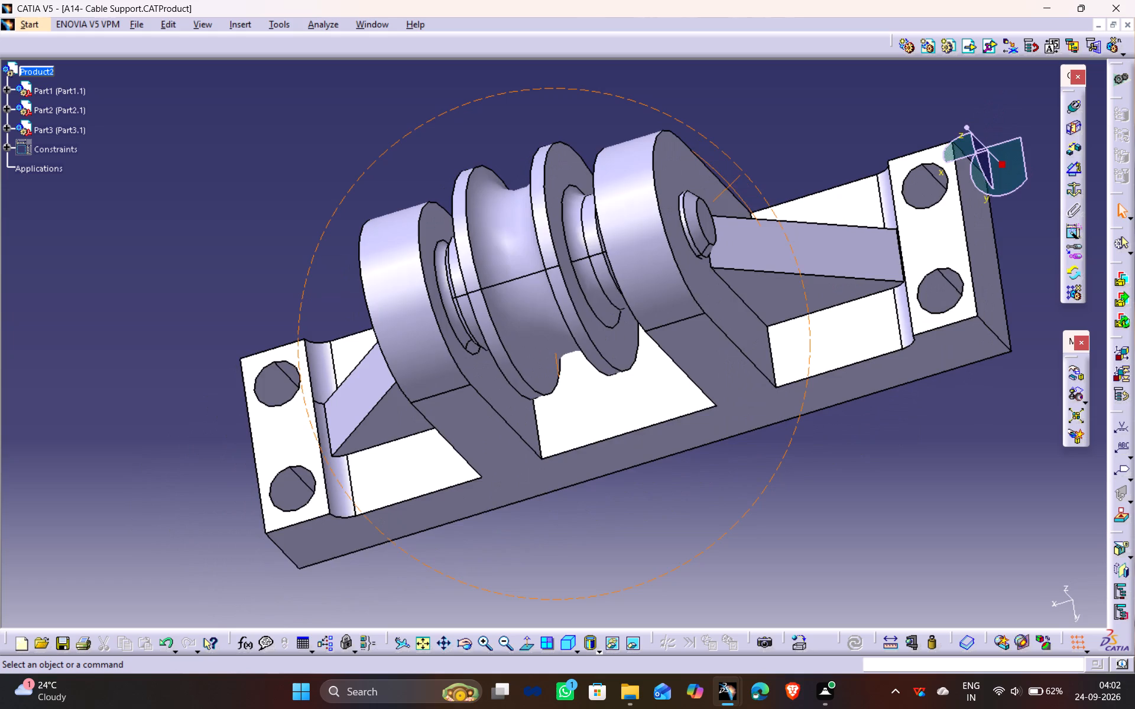
left_click_drag(685, 227, 755, 162)
middle_click_drag(685, 227, 755, 162)
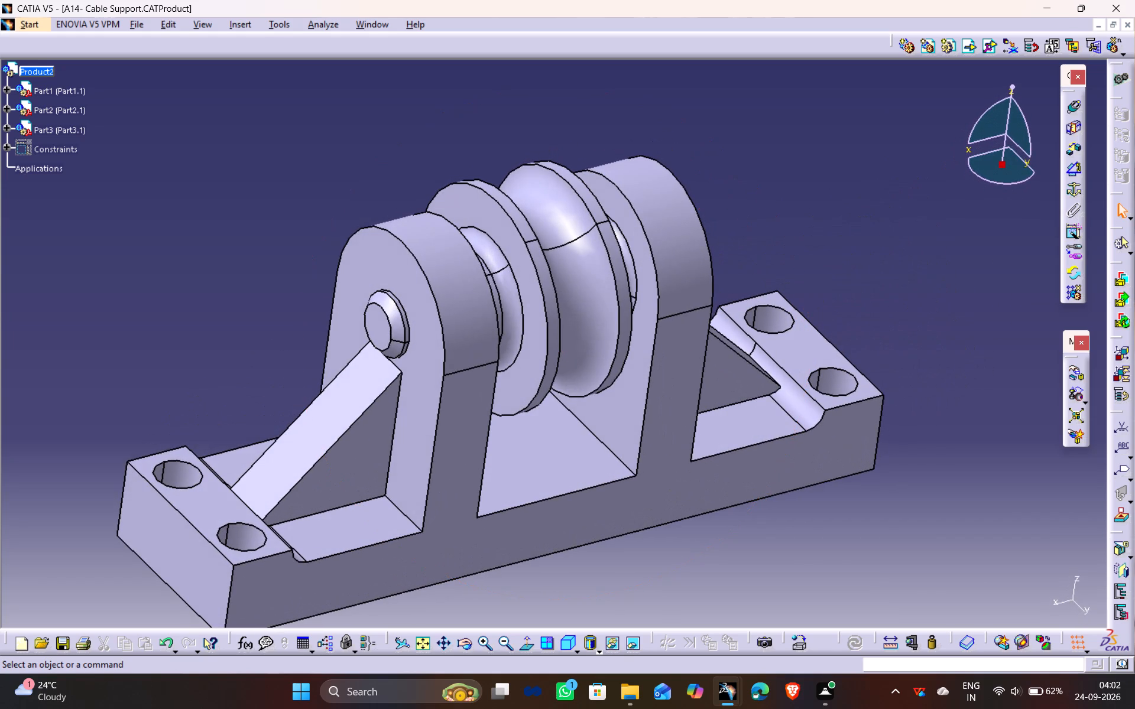
left_click(816, 176)
middle_click_drag(614, 95, 579, 131)
left_click_drag(614, 95, 579, 131)
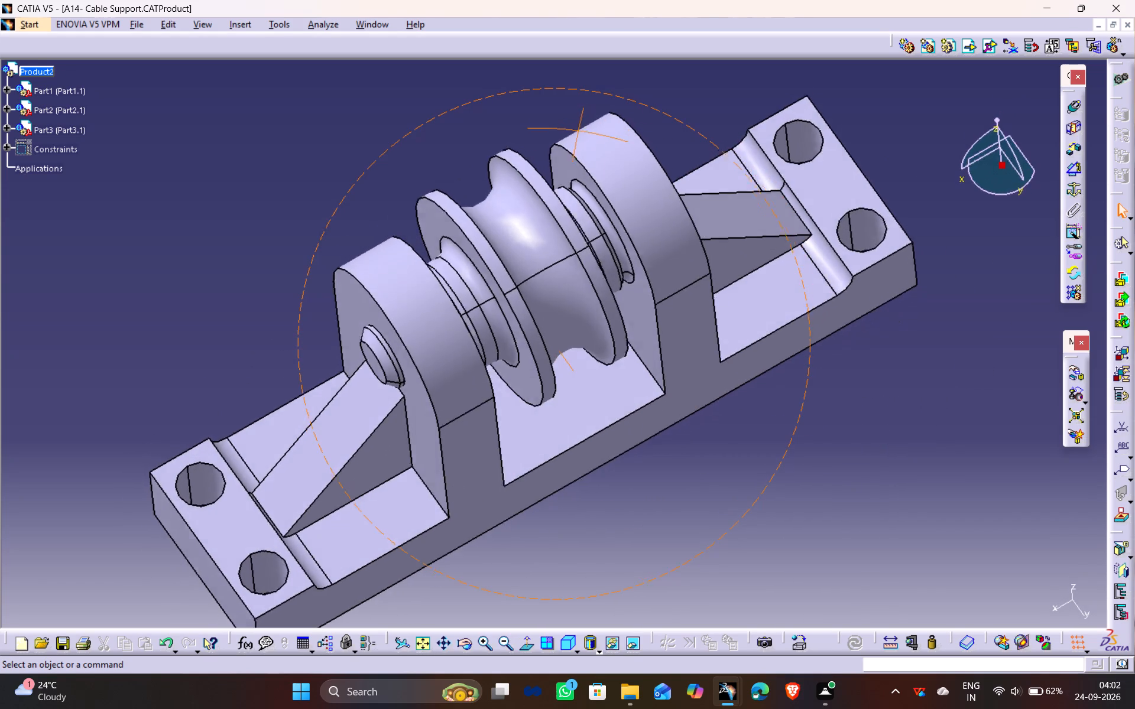
left_click_drag(579, 131, 581, 113)
middle_click_drag(579, 131, 582, 113)
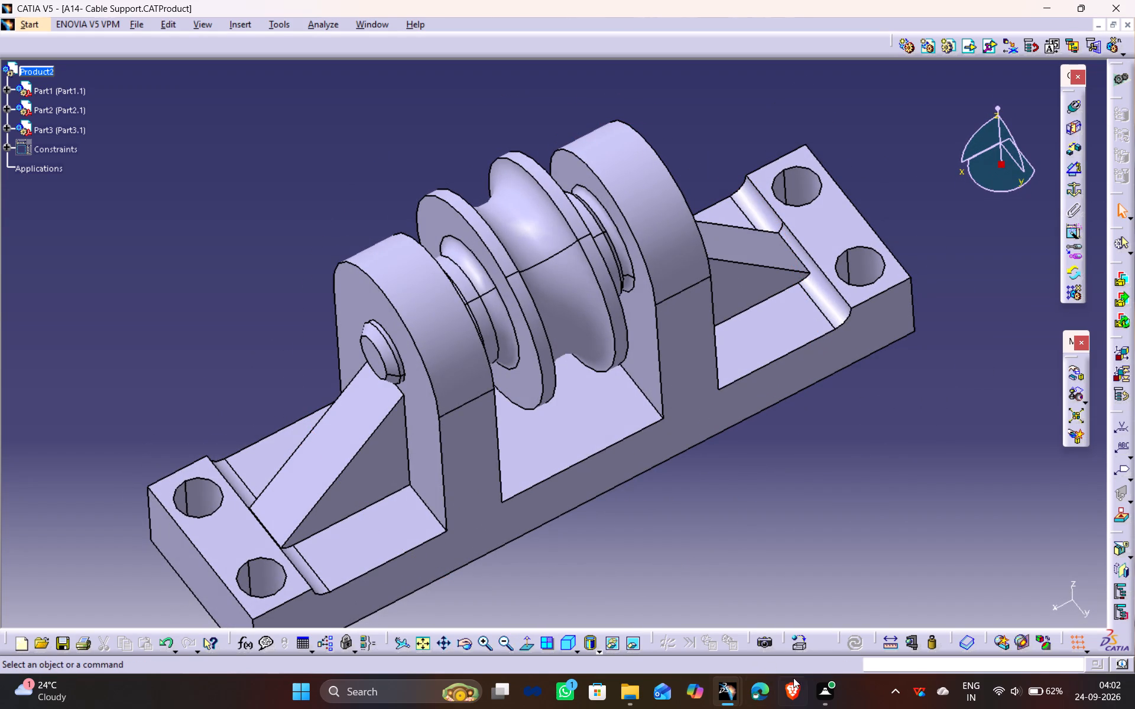